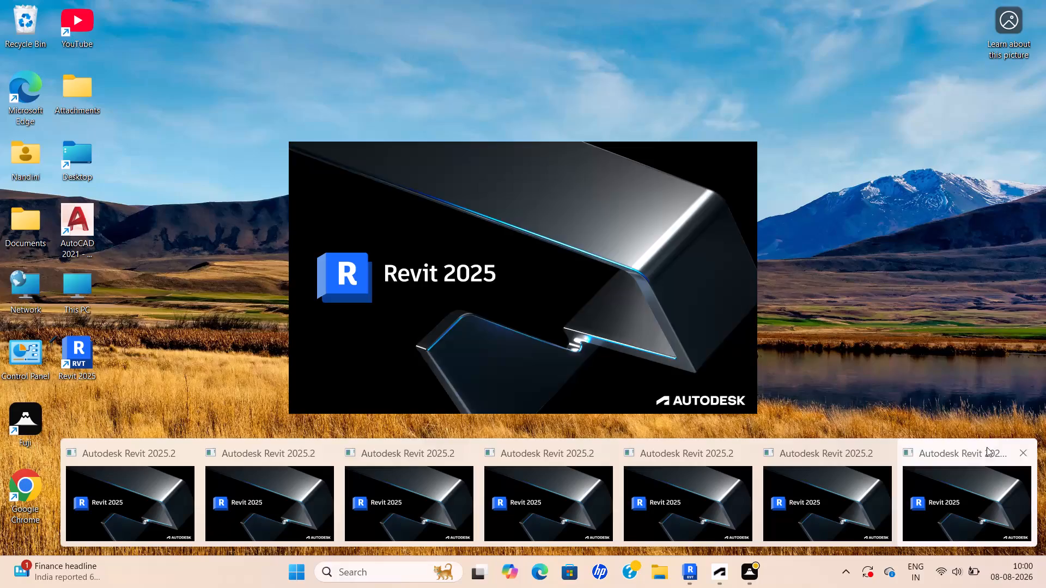
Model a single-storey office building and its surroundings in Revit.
Close the surplus Autodesk Revit 2025.2 startup windows and bring the remaining one to the front.
left_click(1029, 454)
left_click(885, 459)
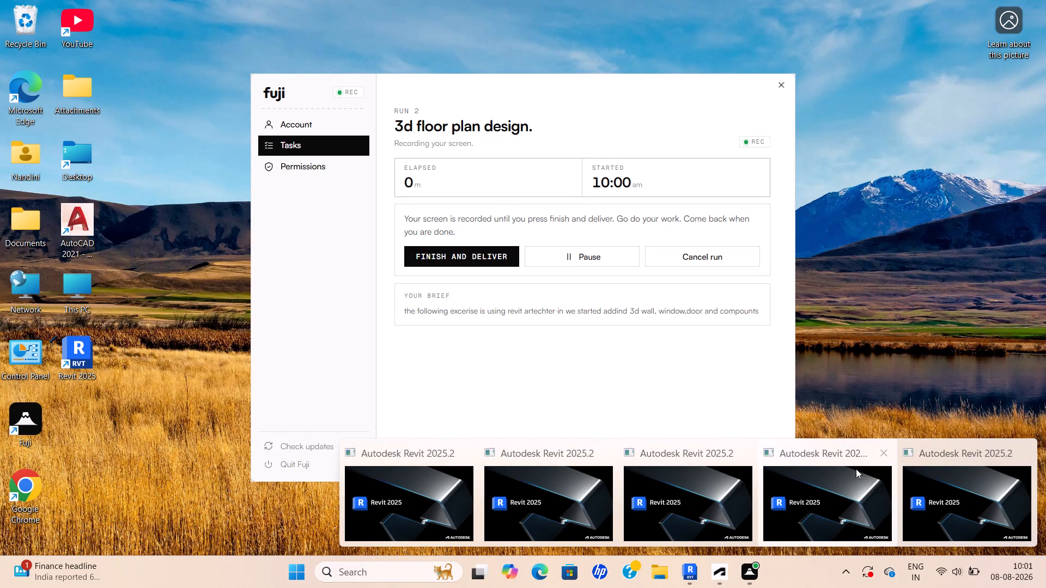
left_click(890, 458)
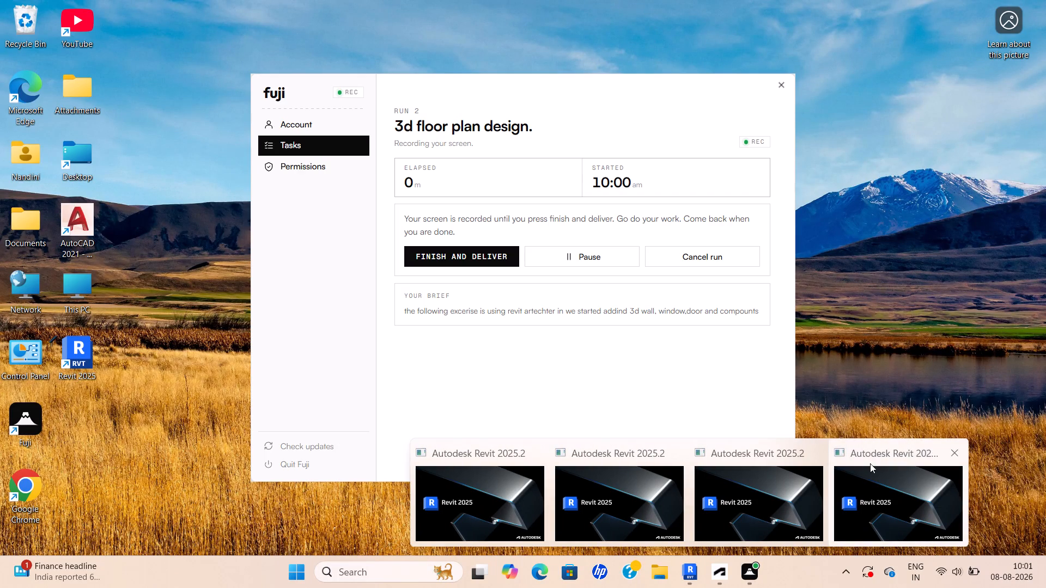
left_click(960, 455)
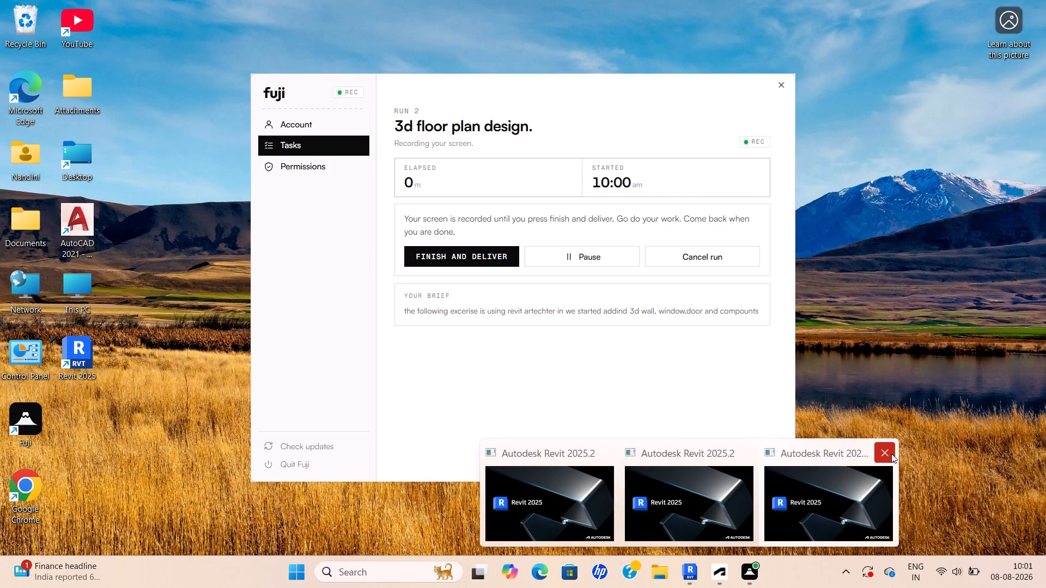
left_click(891, 454)
left_click(815, 452)
left_click(668, 488)
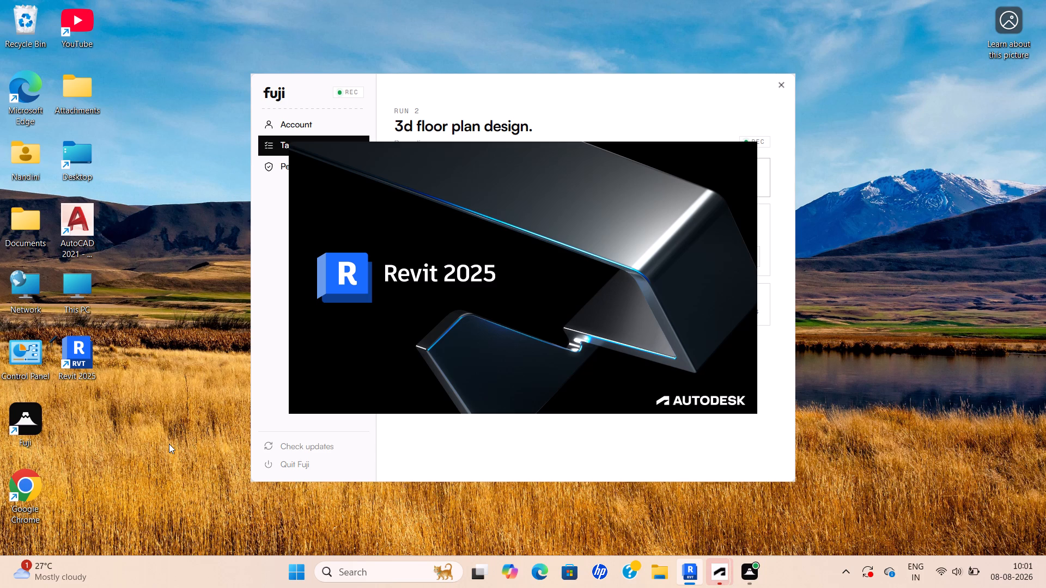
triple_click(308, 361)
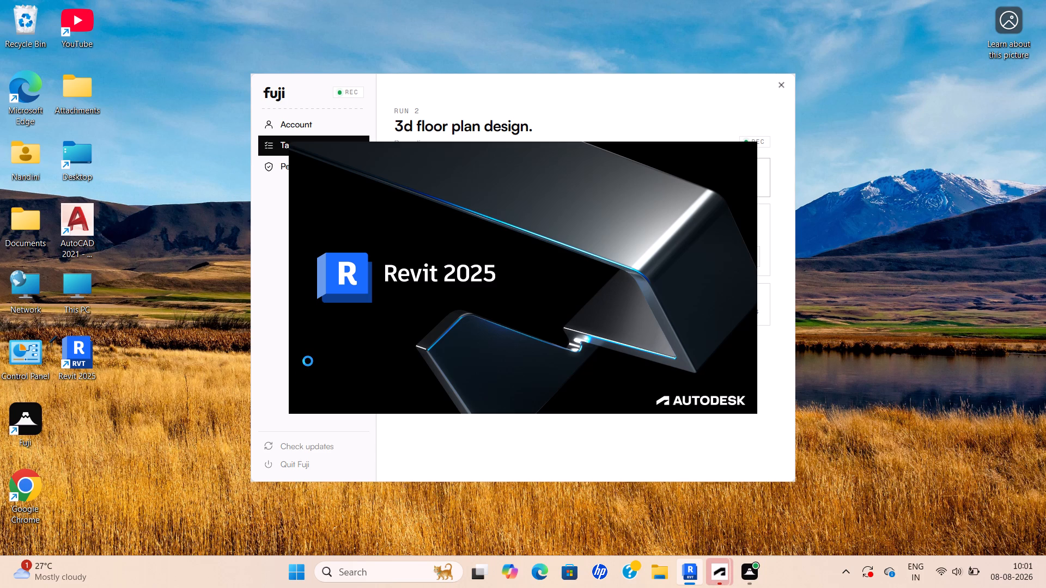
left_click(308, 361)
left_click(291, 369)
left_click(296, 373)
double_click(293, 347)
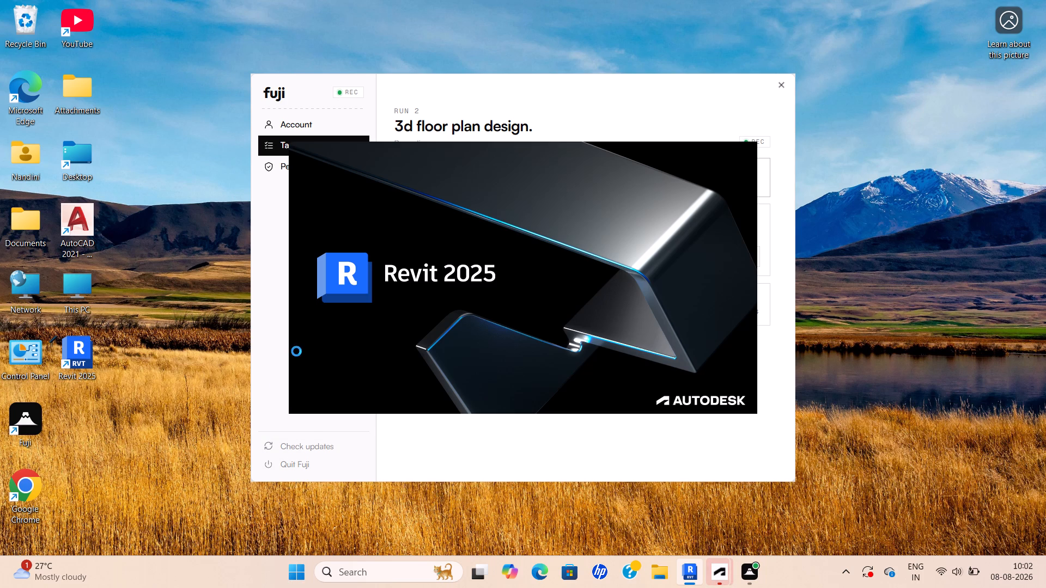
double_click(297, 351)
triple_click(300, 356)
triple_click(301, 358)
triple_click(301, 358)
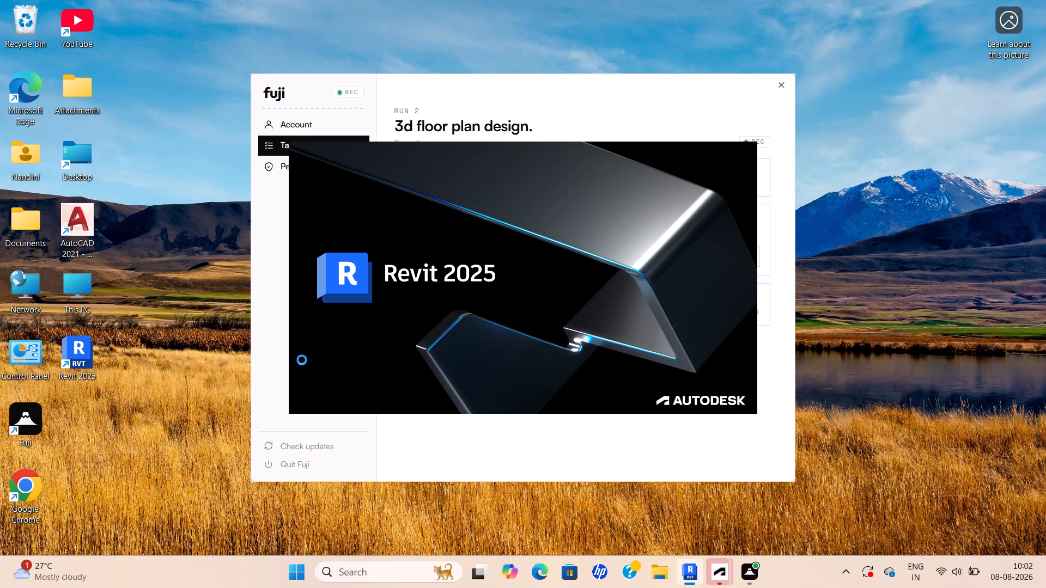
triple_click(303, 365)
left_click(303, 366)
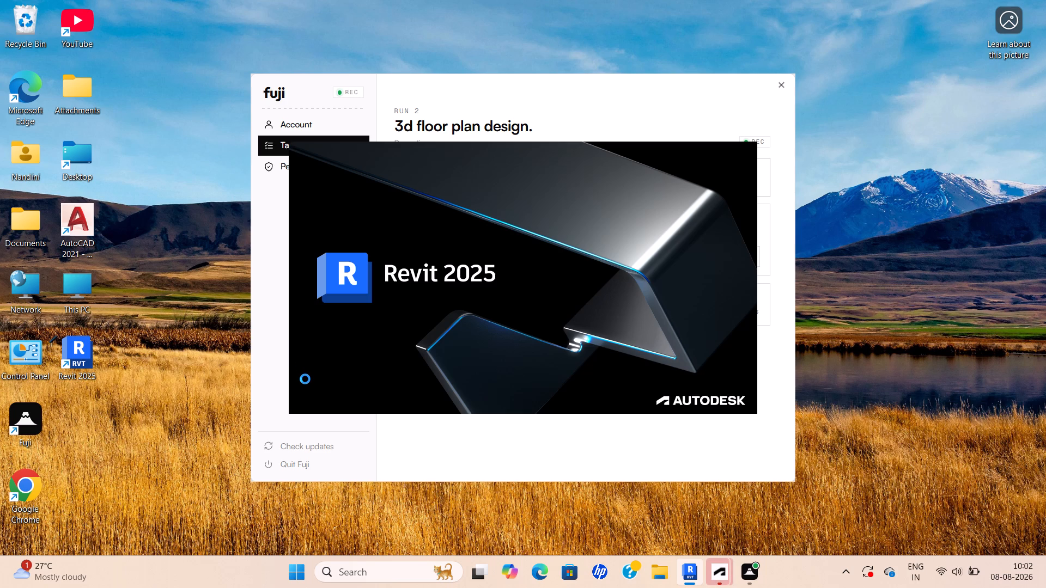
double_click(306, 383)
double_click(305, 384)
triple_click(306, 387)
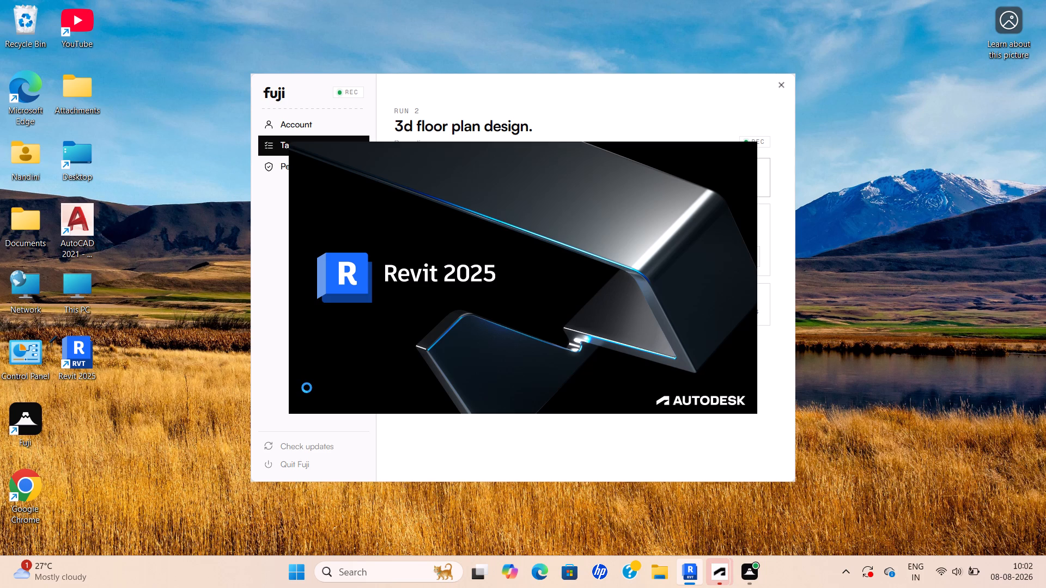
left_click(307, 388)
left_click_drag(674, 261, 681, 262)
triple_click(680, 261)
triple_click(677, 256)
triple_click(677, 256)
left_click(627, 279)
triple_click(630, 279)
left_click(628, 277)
Open the Virus & threat protection settings in Windows Security to check the real-time protection state.
left_click(292, 572)
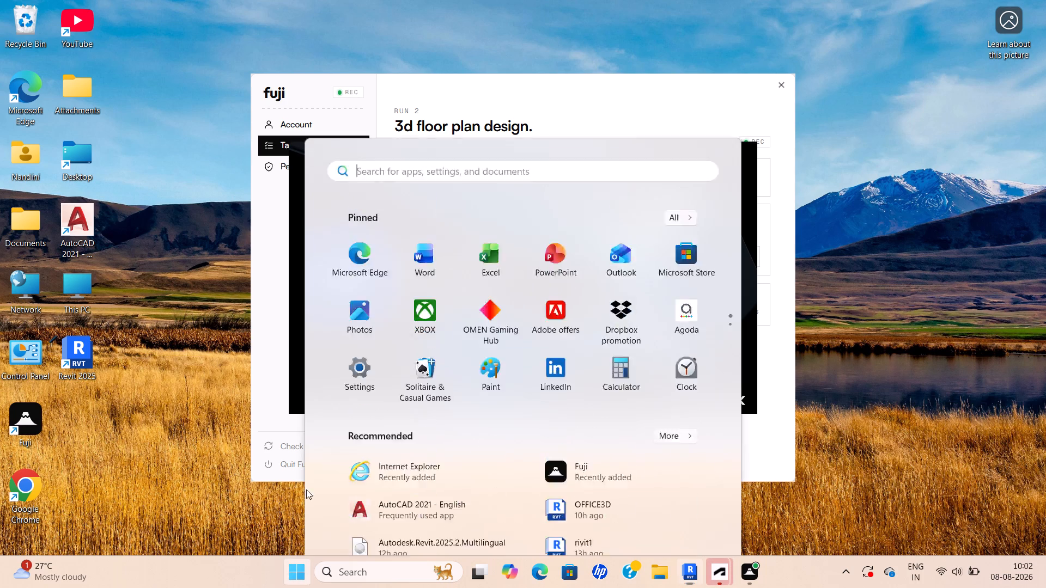
left_click(433, 85)
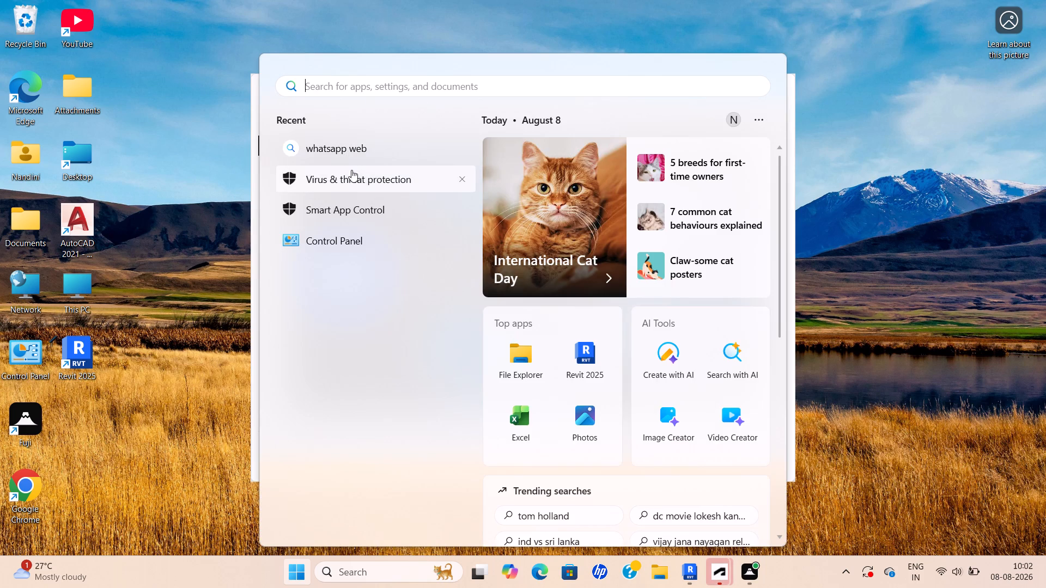
left_click(354, 174)
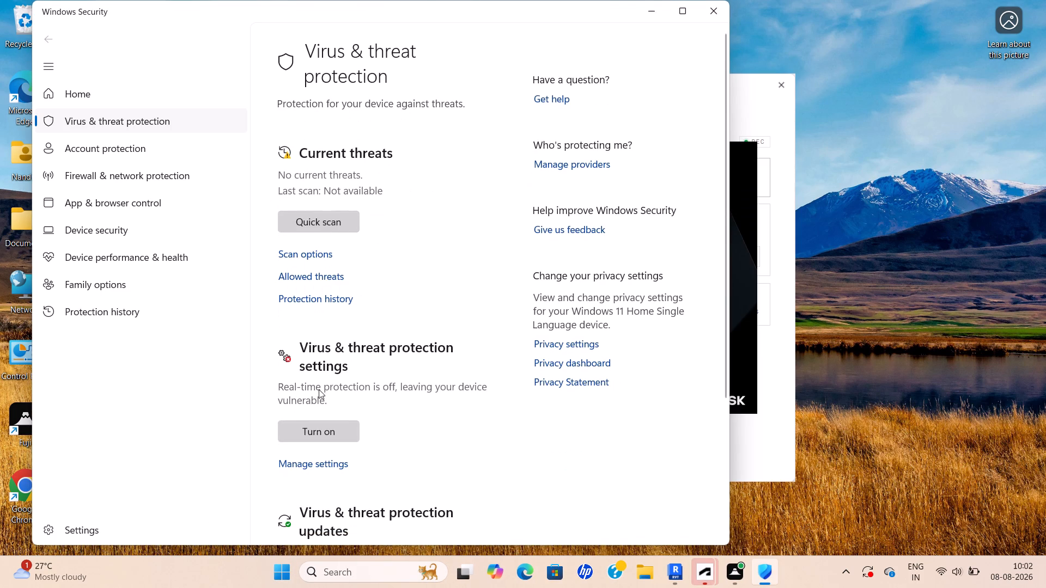
left_click(338, 464)
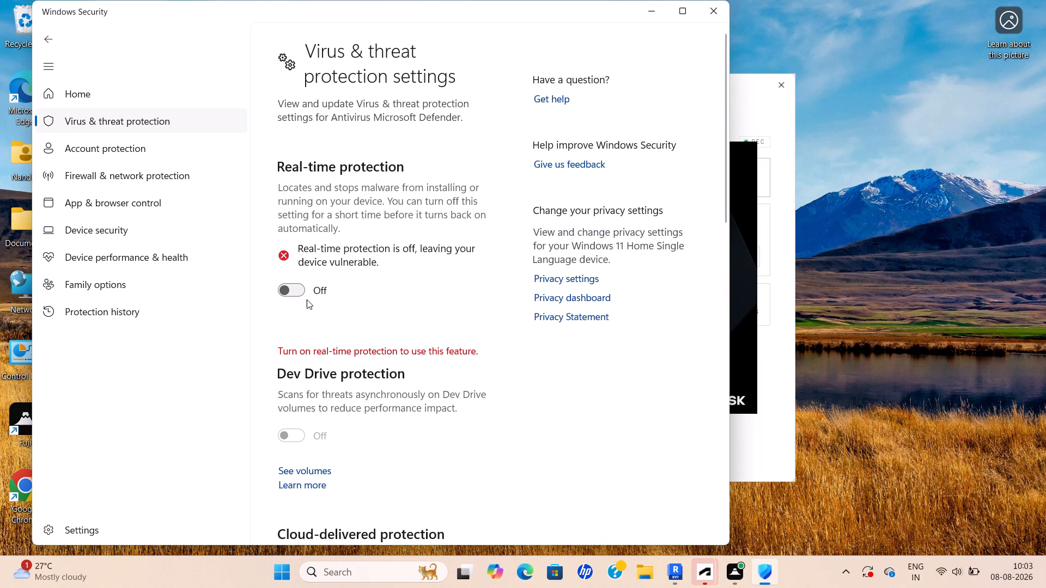
In File Explorer, mount the Autodesk.Revit.2025.2.Multilingual disc image from the Revit.2025 folder in Documents.
left_click(646, 575)
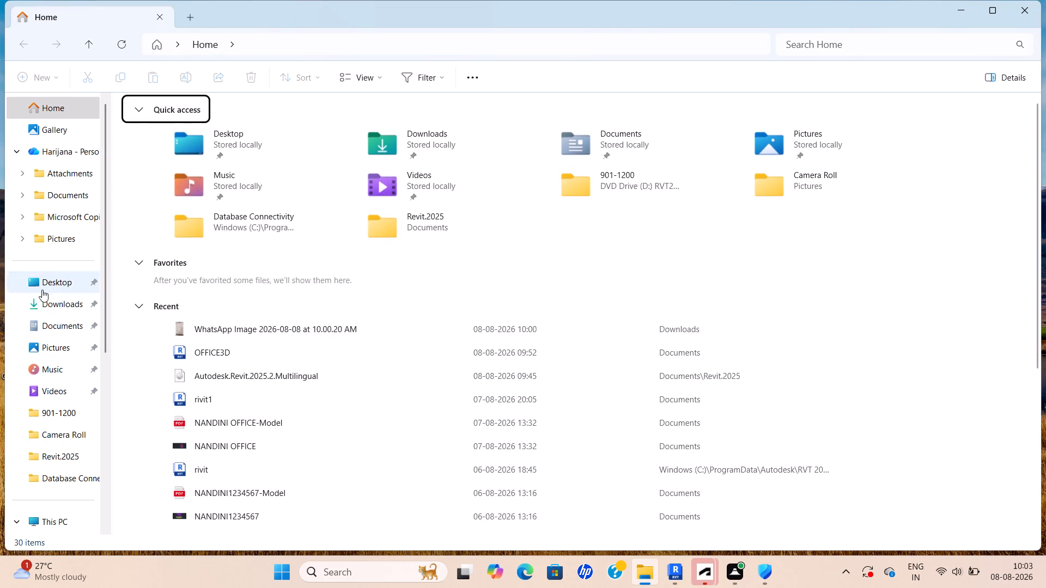
double_click(64, 325)
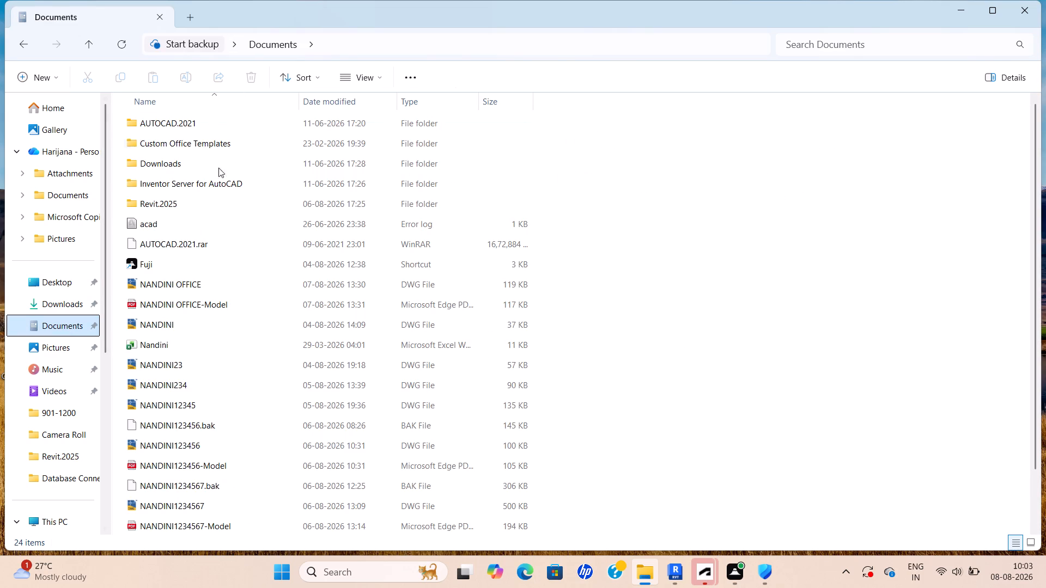
triple_click(222, 198)
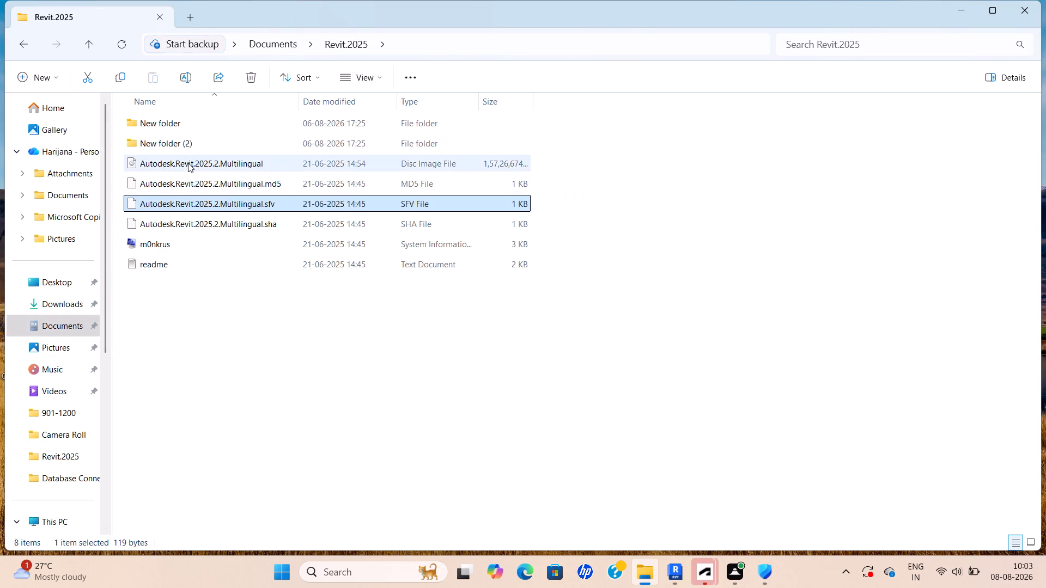
left_click(23, 48)
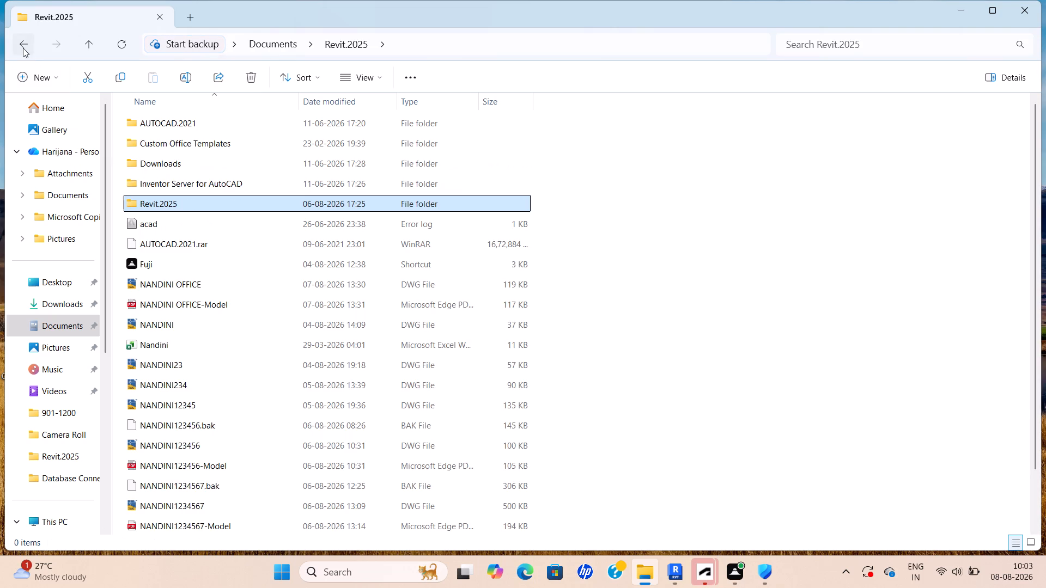
left_click(211, 204)
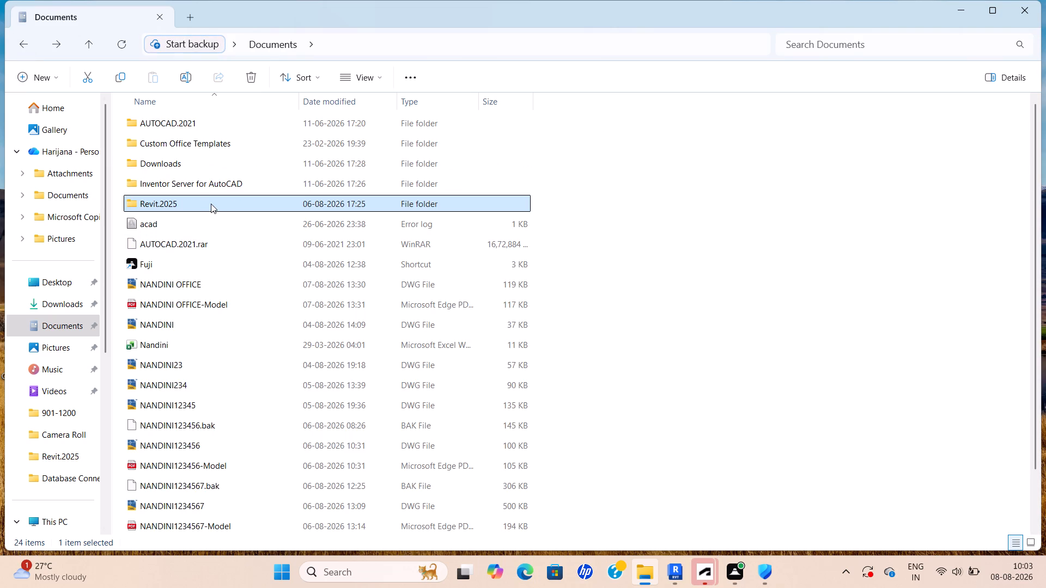
left_click(260, 201)
double_click(260, 201)
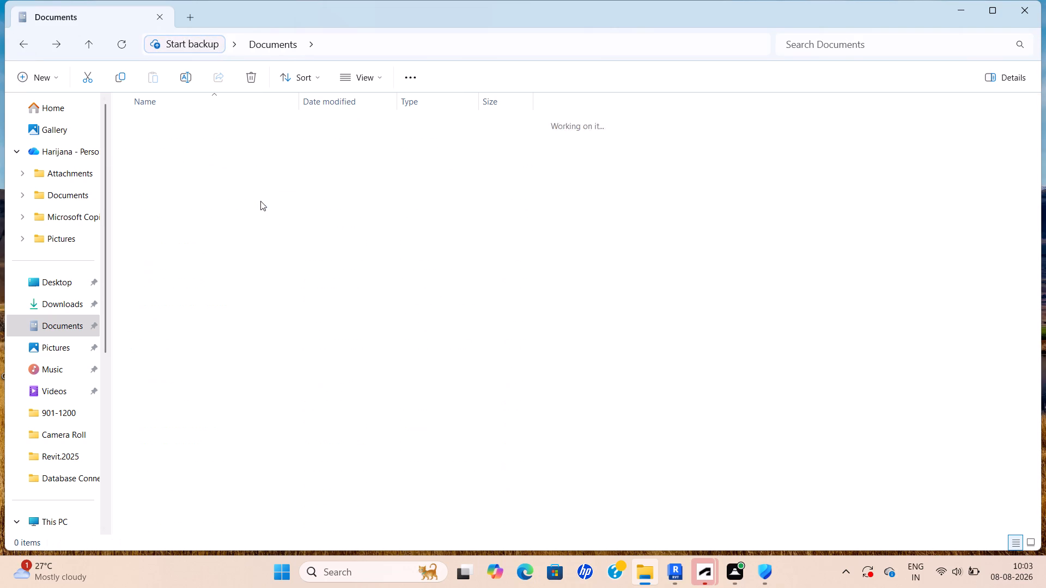
left_click(215, 162)
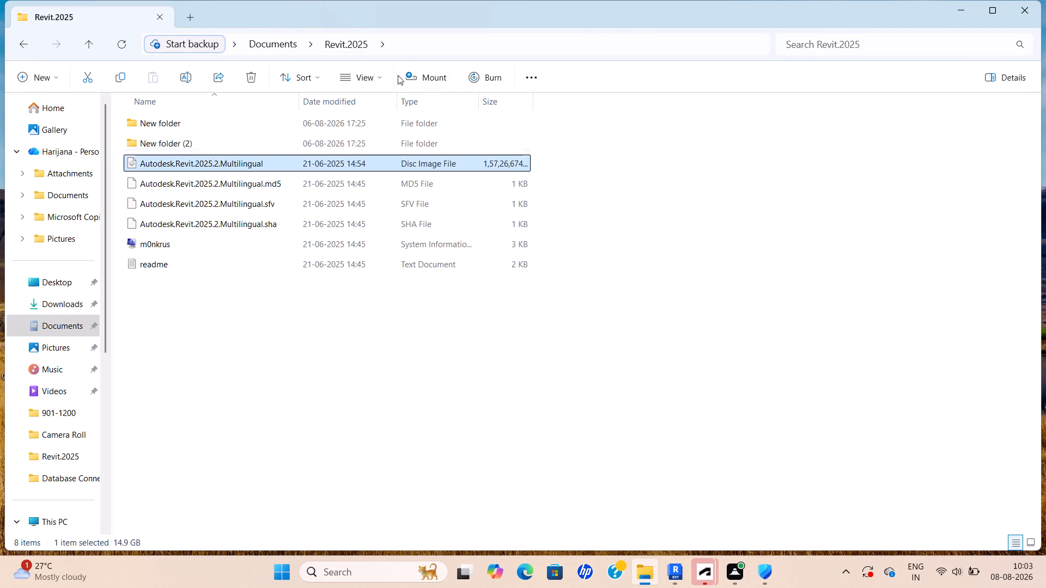
left_click(429, 75)
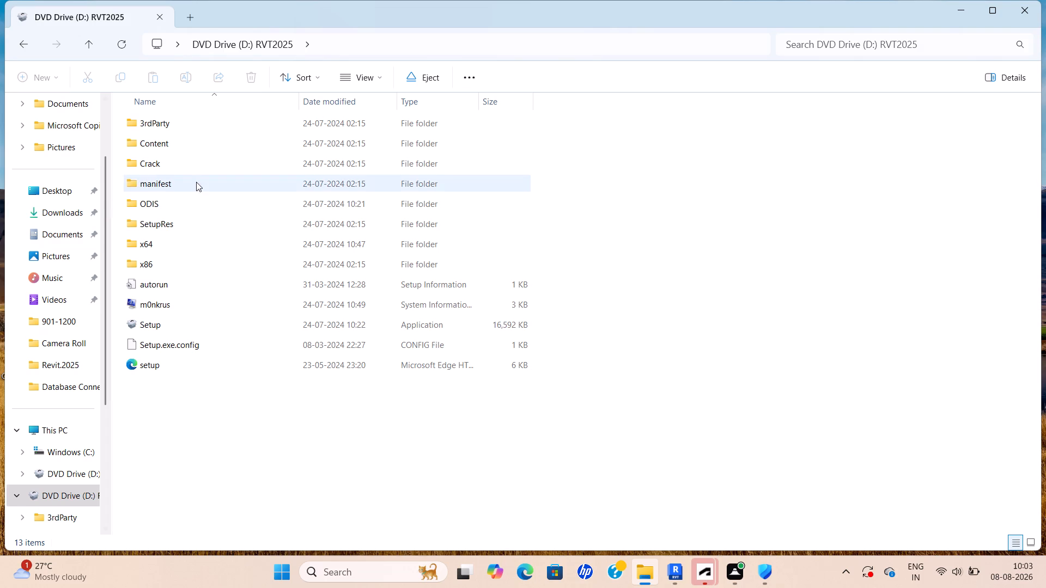
Run the AdskNLM application from the Crack folder on the mounted RVT2025 drive.
left_click(192, 164)
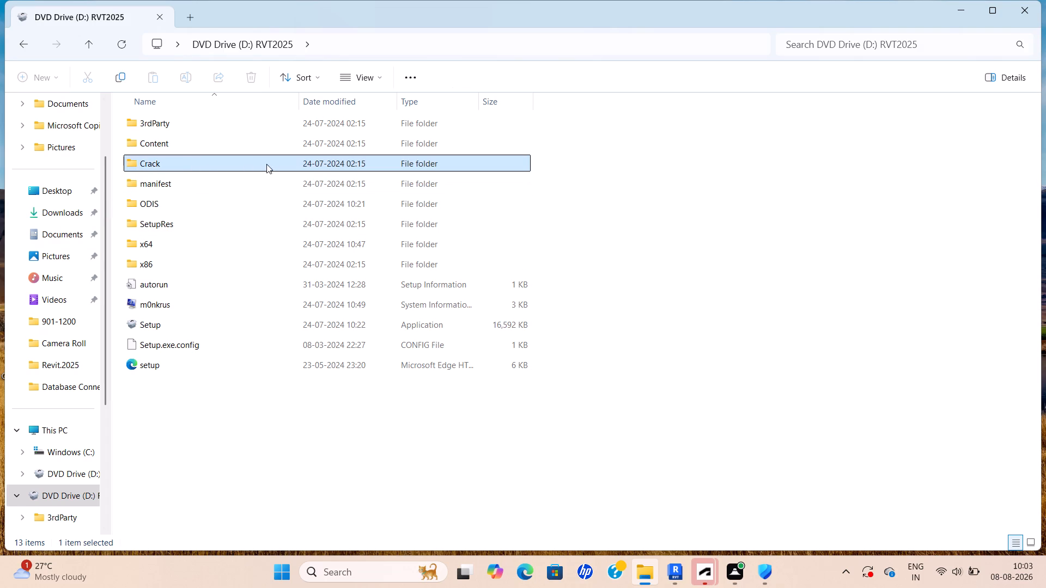
double_click(277, 162)
double_click(266, 127)
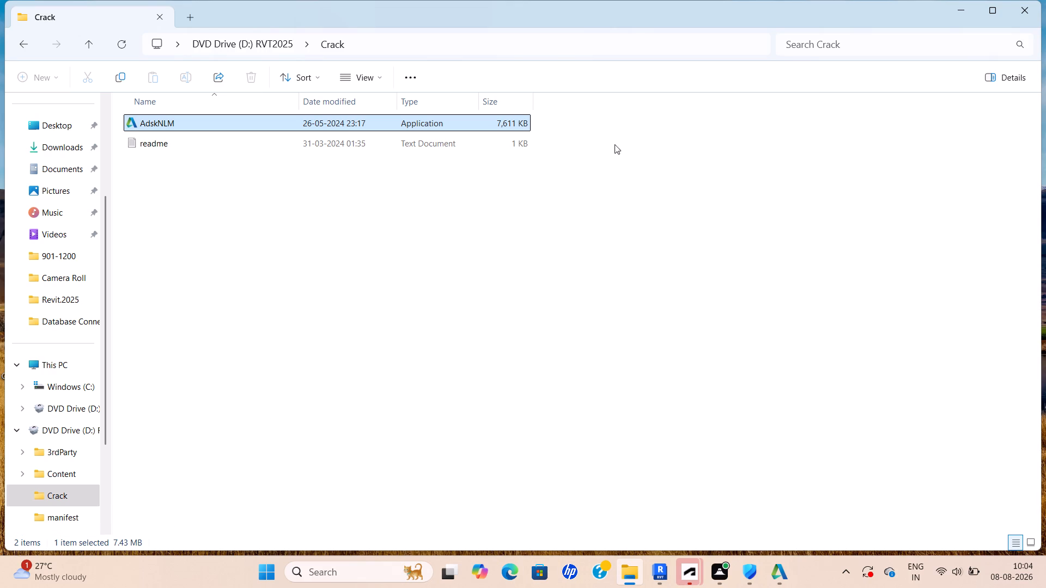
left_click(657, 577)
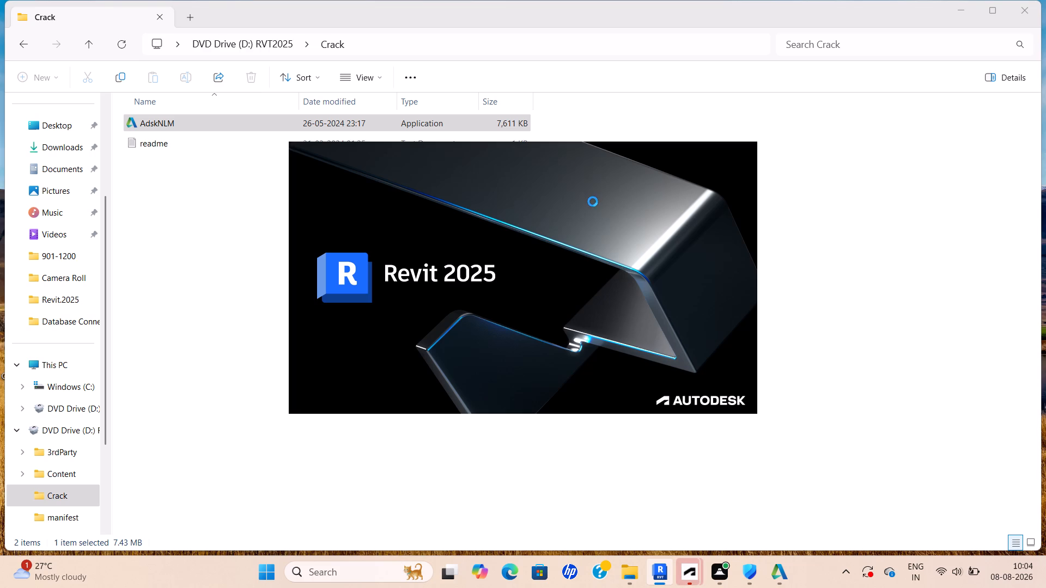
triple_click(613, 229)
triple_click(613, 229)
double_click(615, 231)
Close the File Explorer window showing the Crack folder.
left_click(198, 380)
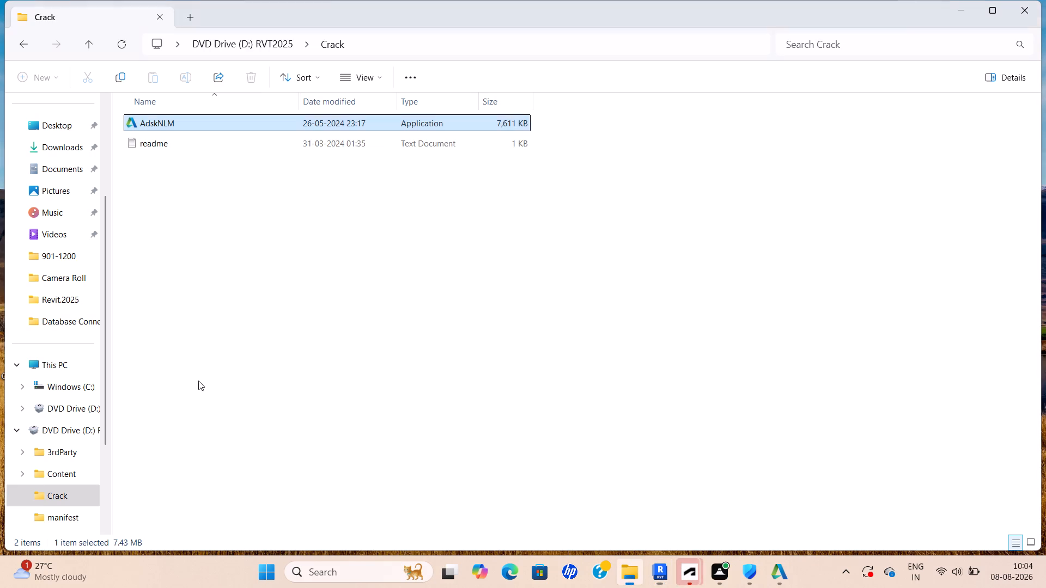
left_click(1029, 2)
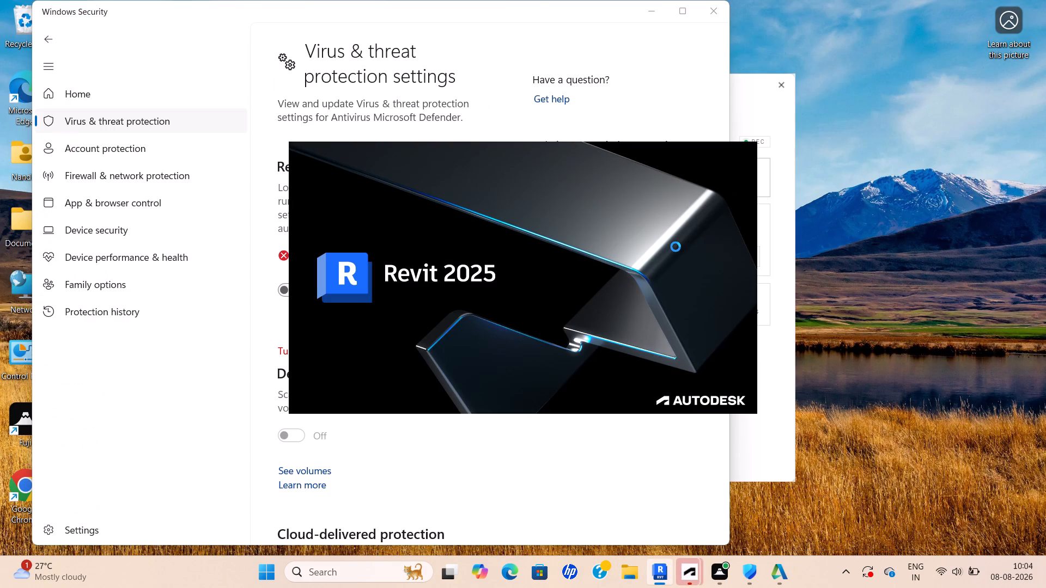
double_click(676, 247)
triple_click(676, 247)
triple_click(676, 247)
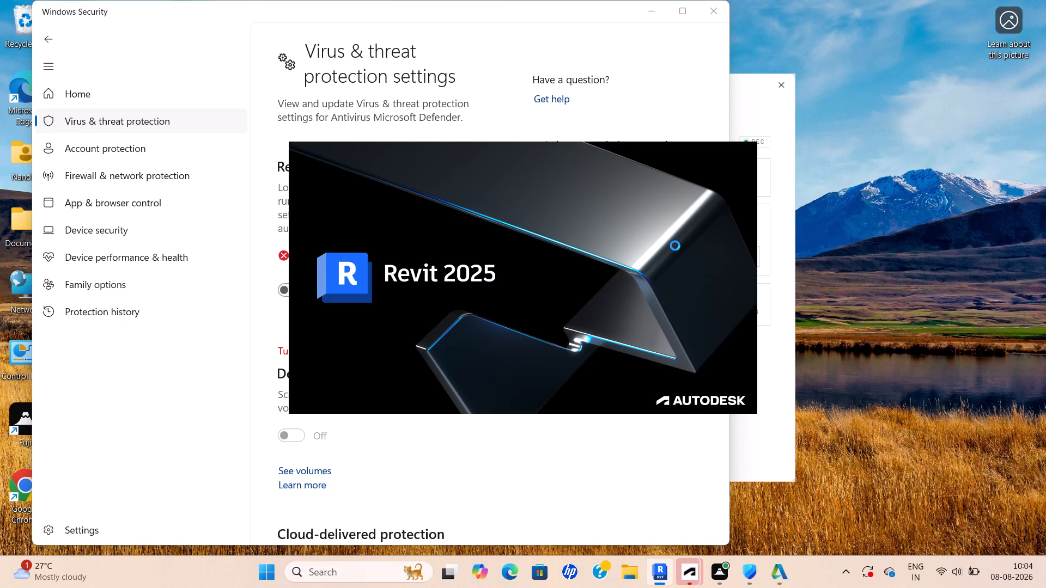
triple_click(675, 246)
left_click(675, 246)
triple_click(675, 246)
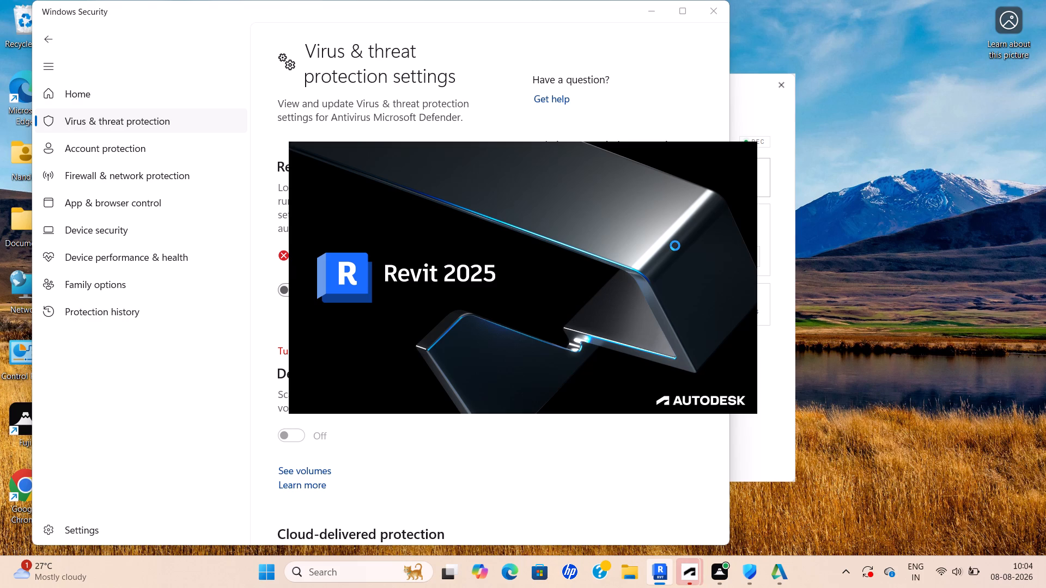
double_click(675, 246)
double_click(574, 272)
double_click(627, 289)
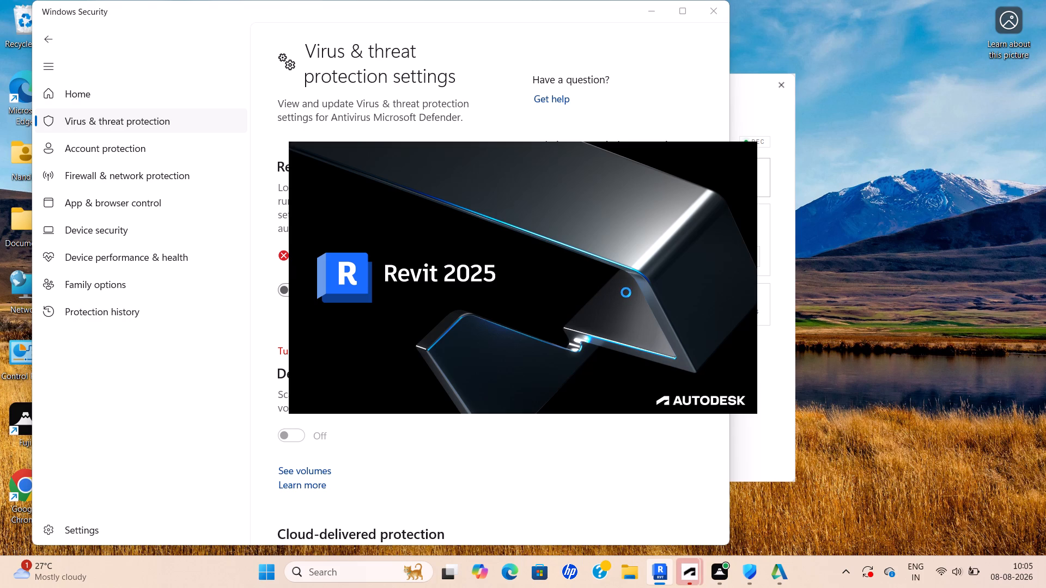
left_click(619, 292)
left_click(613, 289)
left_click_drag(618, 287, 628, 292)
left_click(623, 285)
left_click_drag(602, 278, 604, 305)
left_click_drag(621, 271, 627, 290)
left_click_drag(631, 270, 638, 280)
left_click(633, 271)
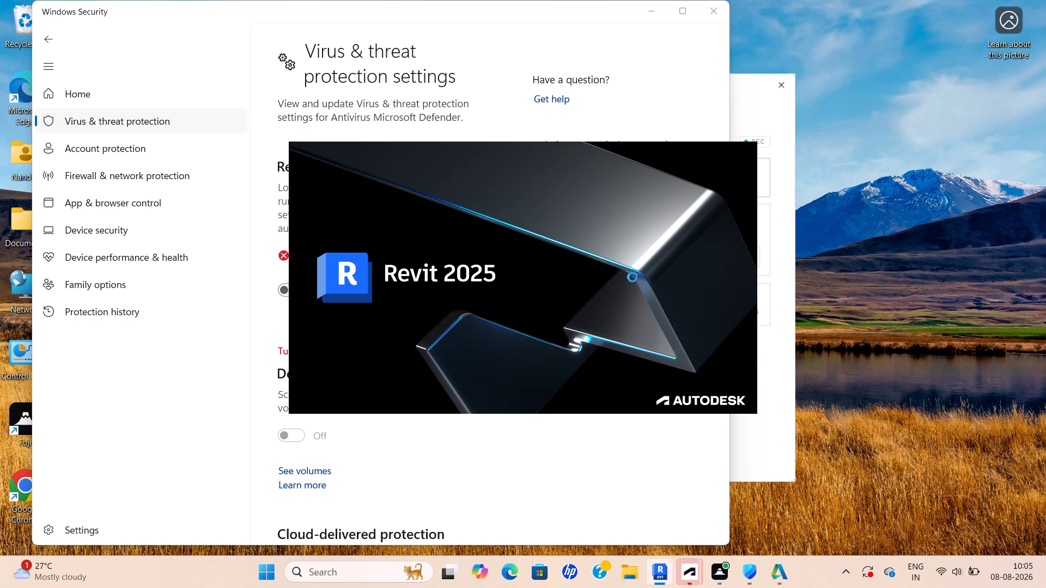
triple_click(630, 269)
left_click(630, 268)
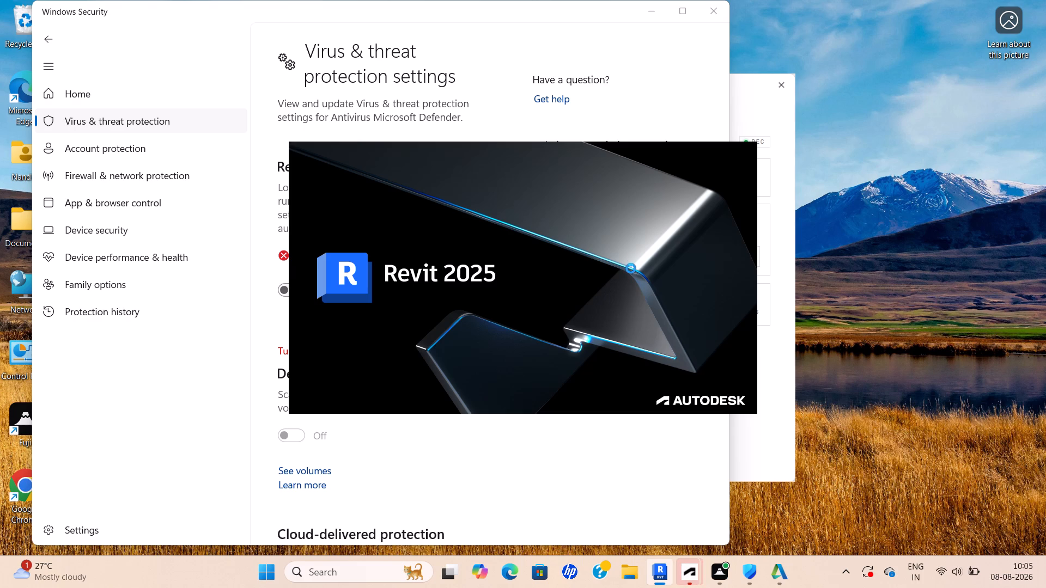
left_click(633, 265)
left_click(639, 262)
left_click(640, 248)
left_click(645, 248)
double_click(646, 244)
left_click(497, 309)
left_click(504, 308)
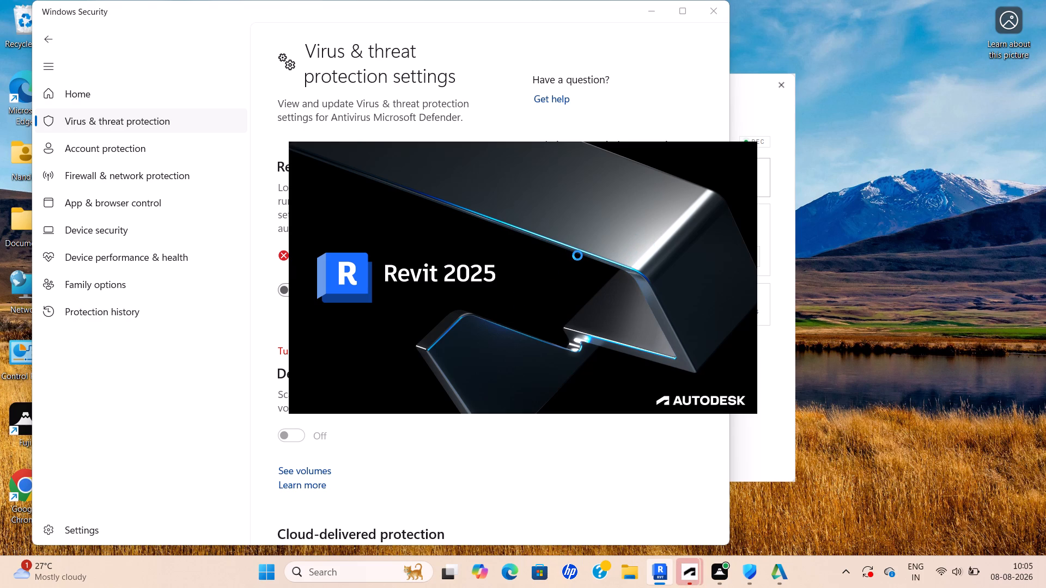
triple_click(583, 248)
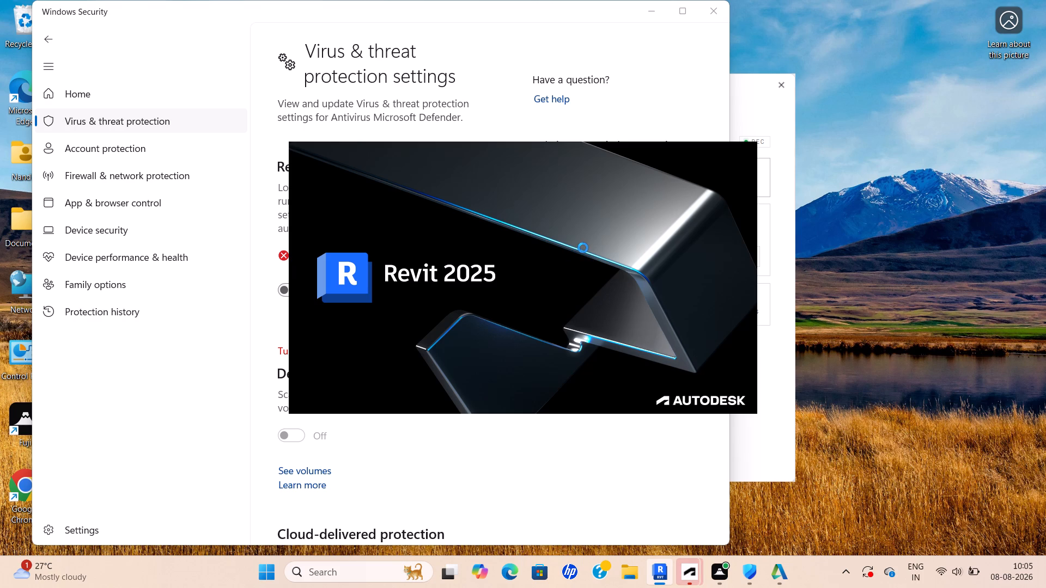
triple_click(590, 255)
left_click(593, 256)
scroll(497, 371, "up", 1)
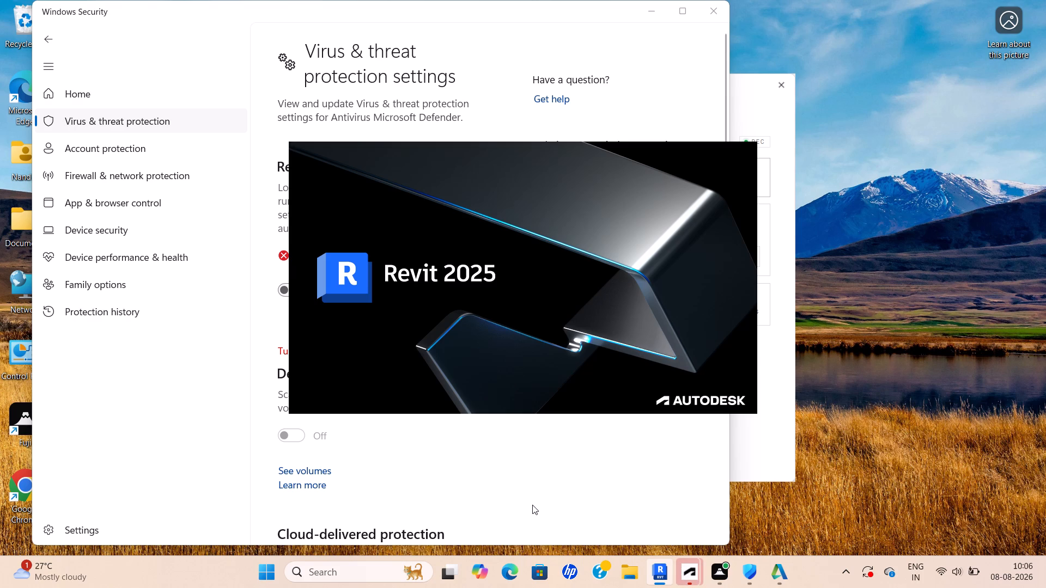
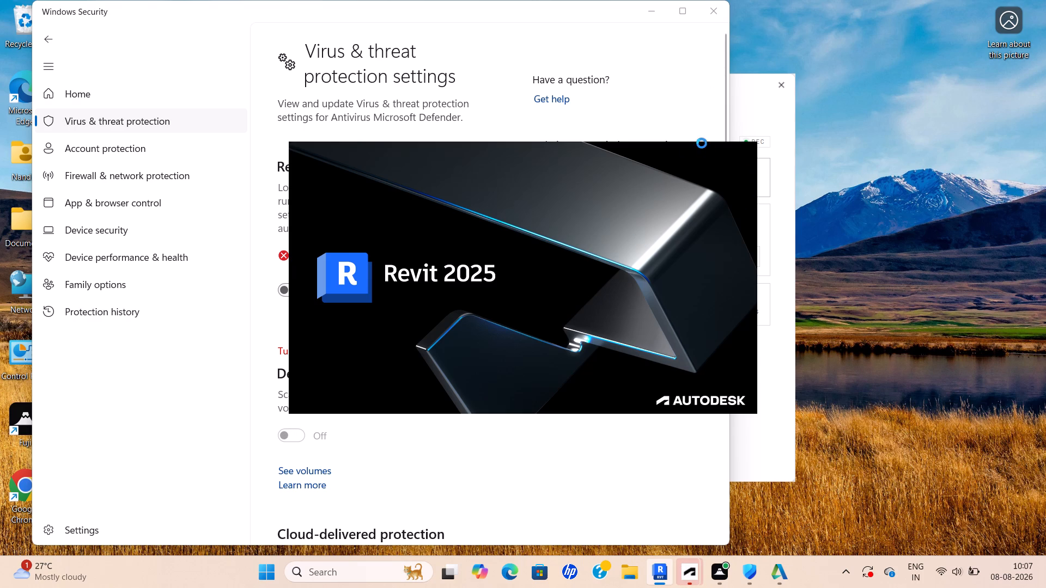
Close the Windows Security window showing the Virus & threat protection settings.
left_click(709, 4)
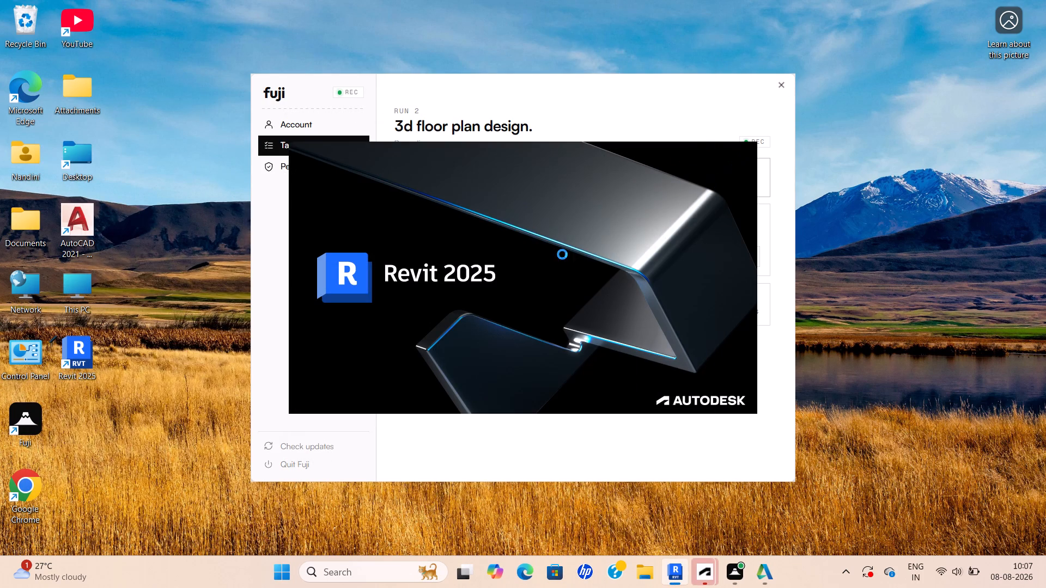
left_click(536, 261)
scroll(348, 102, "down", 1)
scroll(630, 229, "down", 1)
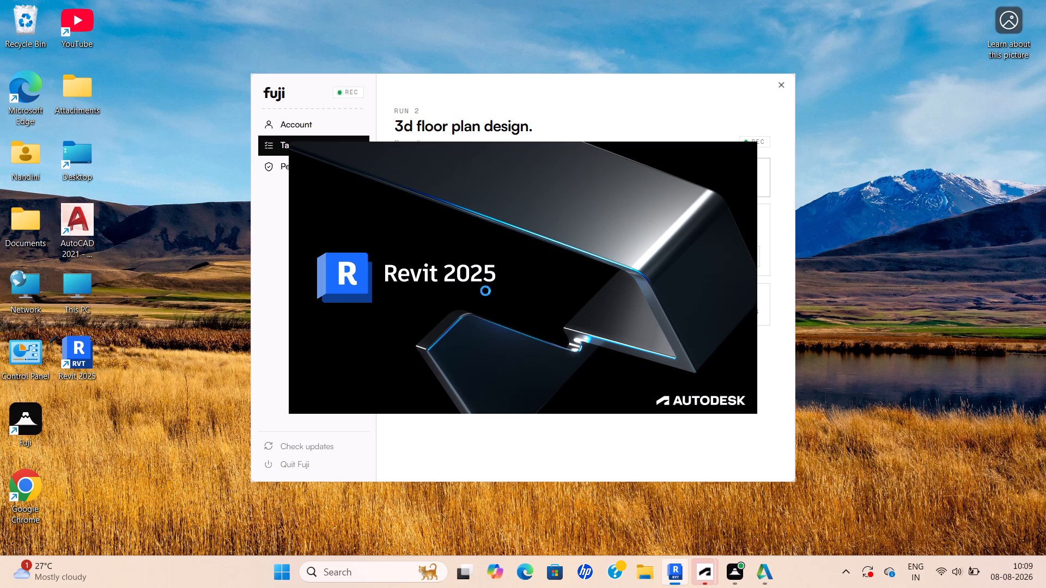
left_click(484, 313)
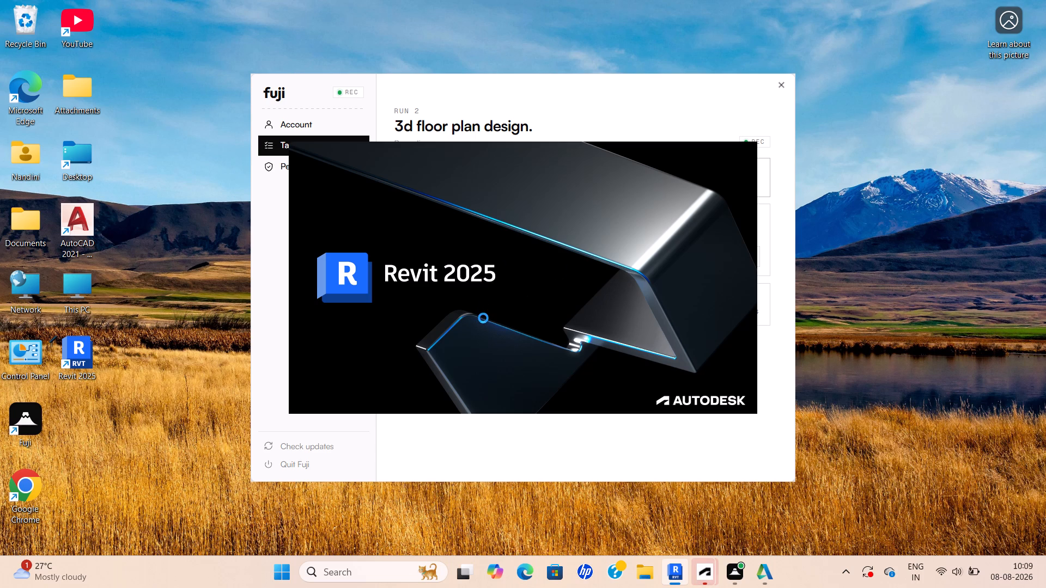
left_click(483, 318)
Bring the AdskNLM message window to the front and dismiss it.
left_click(776, 569)
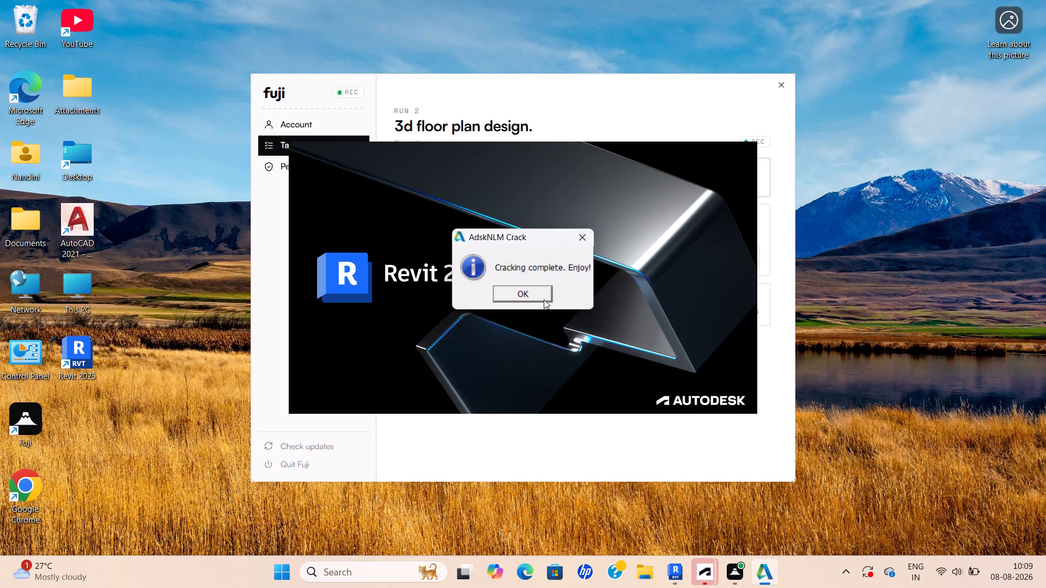
Close all of the open Licensing Error windows at once.
left_click(713, 567)
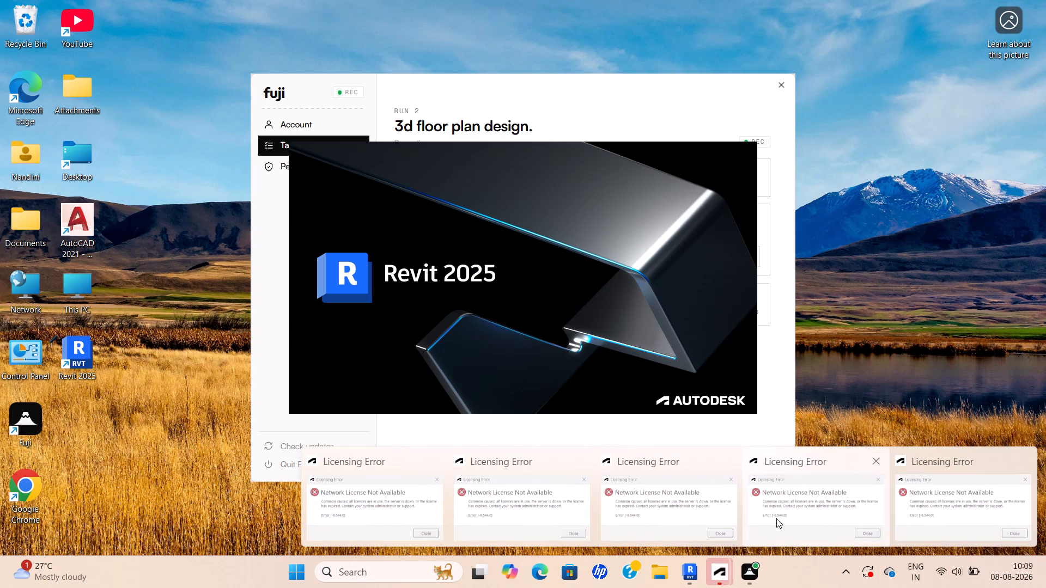
right_click(724, 562)
left_click(713, 542)
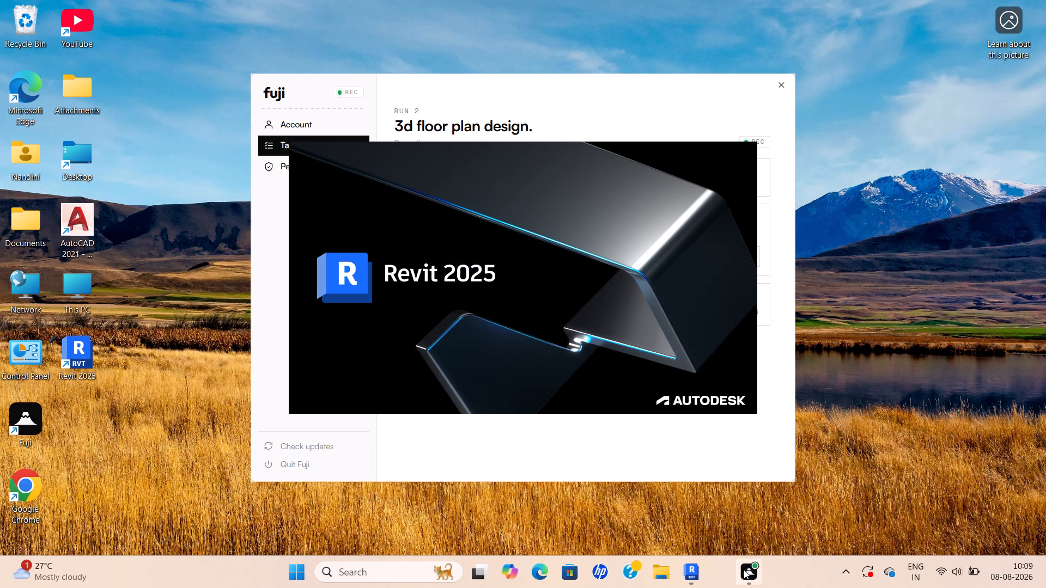
Bring up the recent files and window options of the running Revit 2025.
left_click(710, 573)
right_click(704, 570)
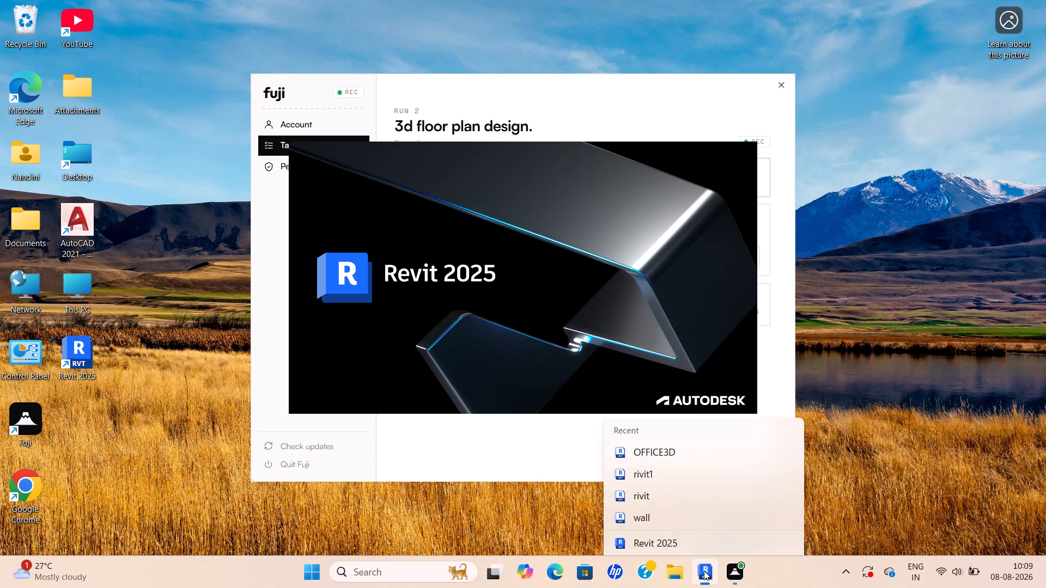
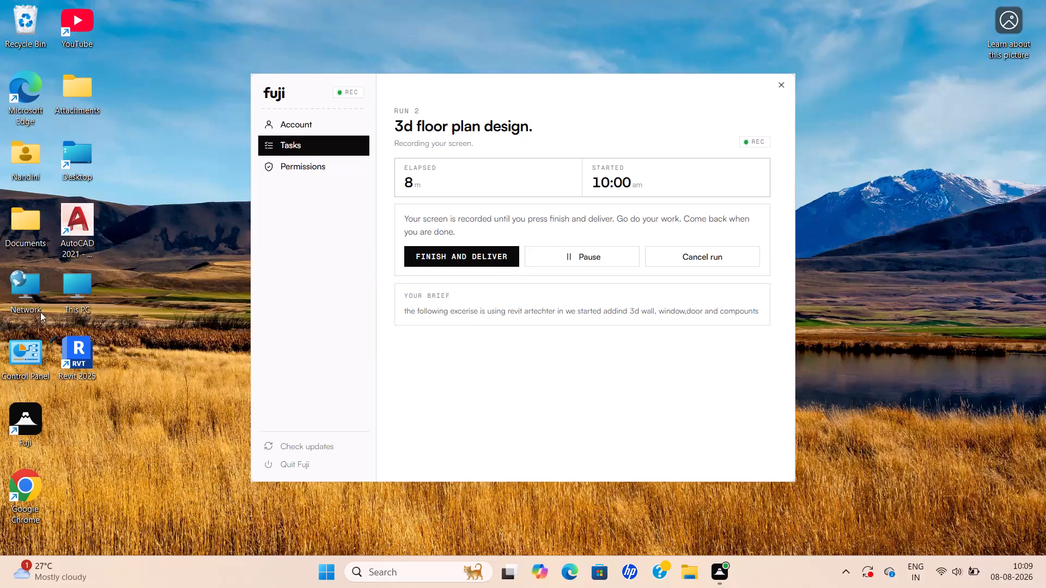
Launch Revit 2025 from the desktop, refreshing the desktop while it loads.
double_click(74, 336)
right_click(826, 138)
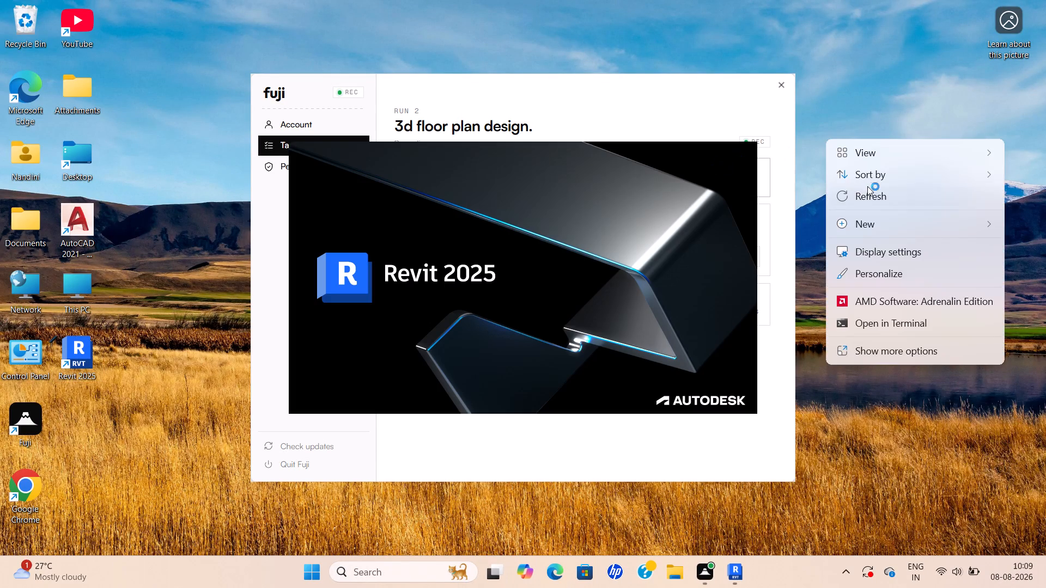
left_click(869, 192)
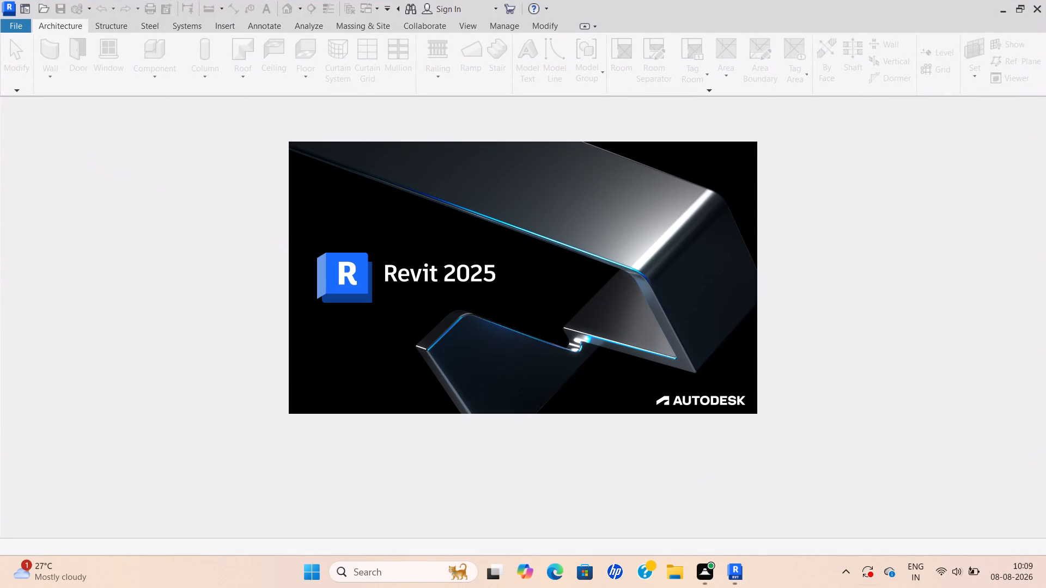
left_click(7, 11)
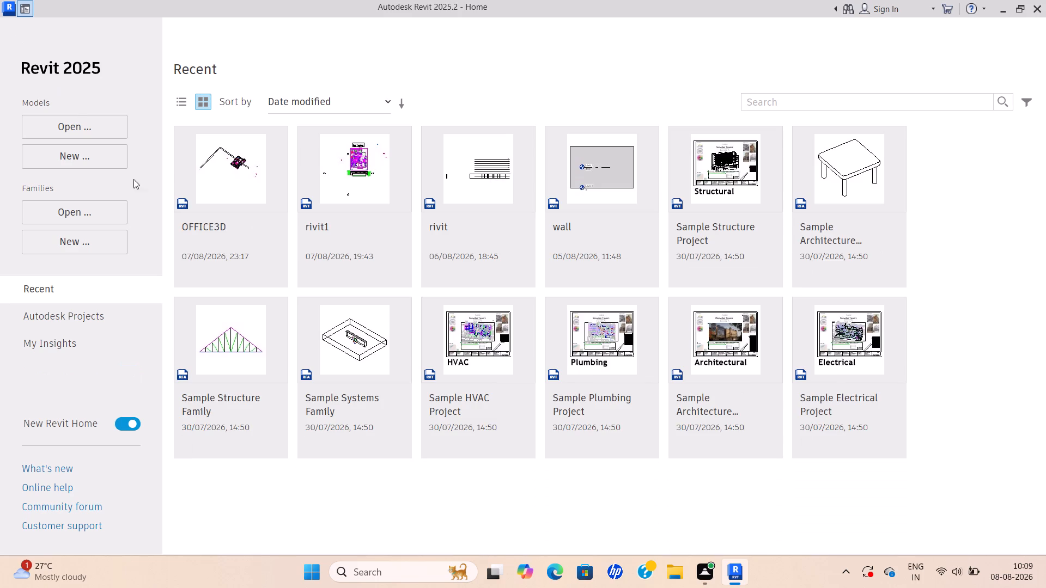
Create a new project from the default.rte template in the English-Imperial folder under the RVT 2025 Templates.
left_click(101, 153)
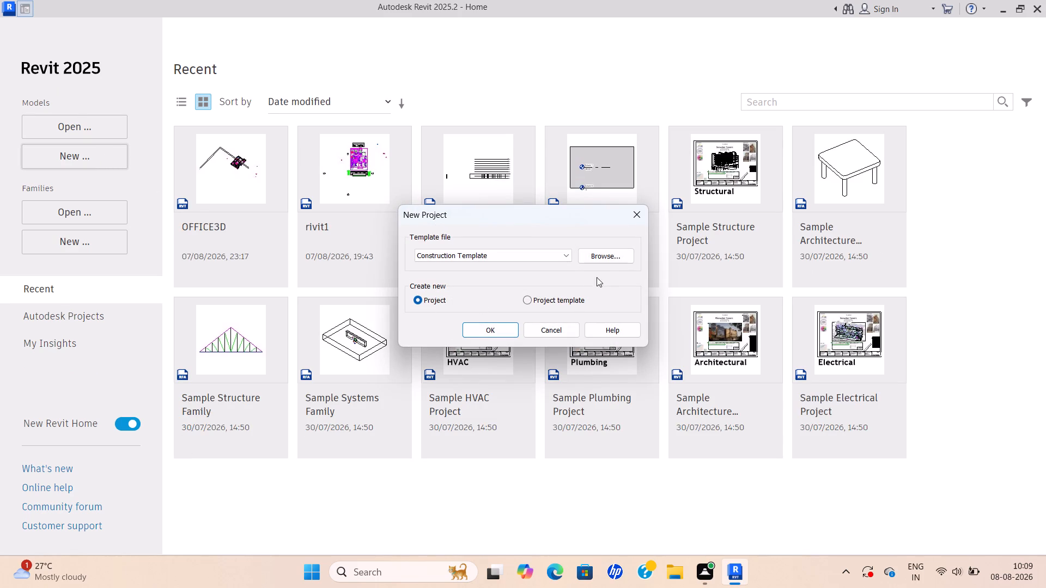
left_click(603, 258)
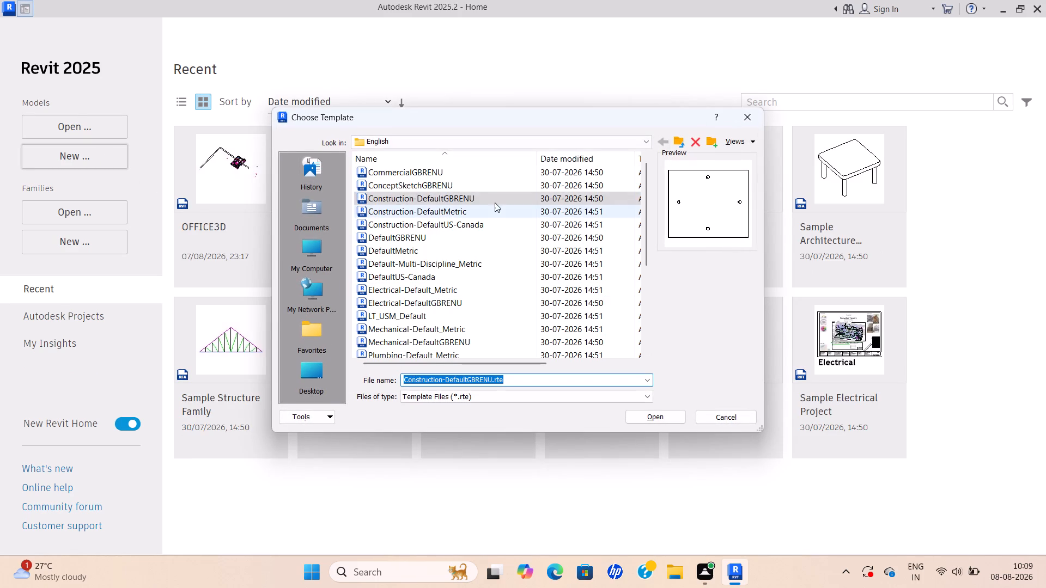
left_click(644, 143)
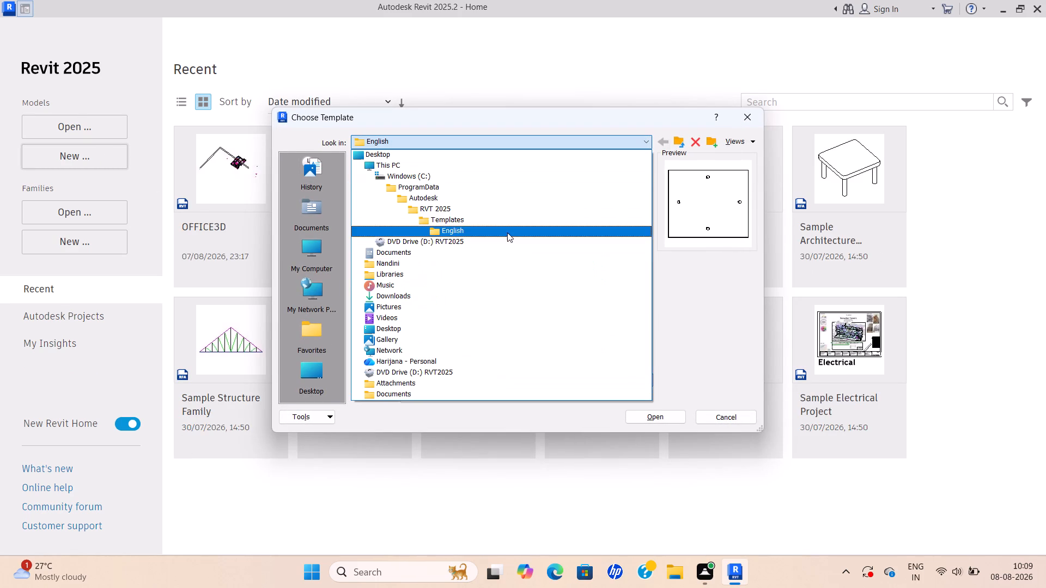
left_click(508, 213)
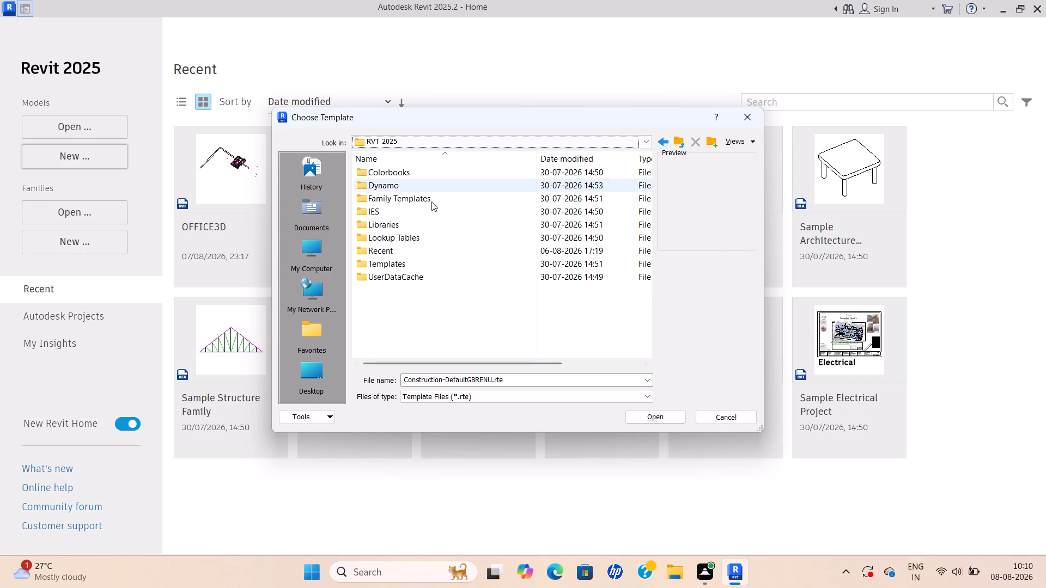
left_click(402, 265)
double_click(418, 262)
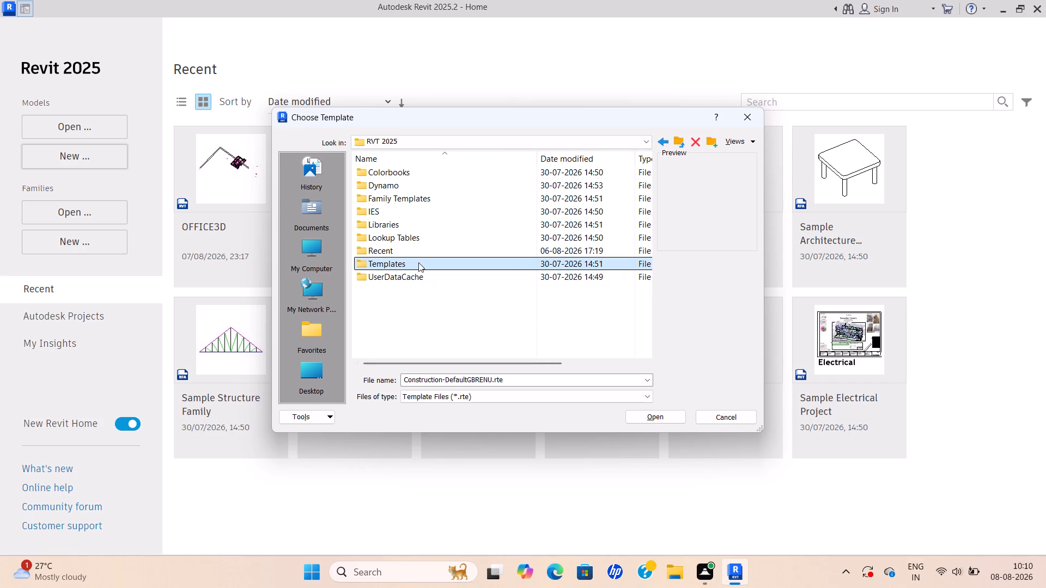
double_click(434, 210)
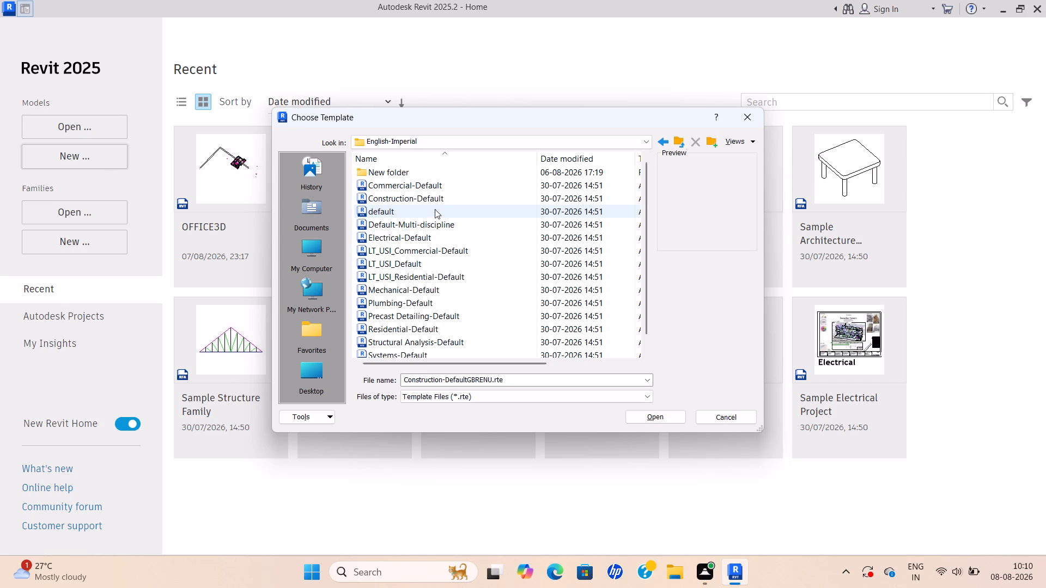
double_click(439, 211)
left_click(623, 420)
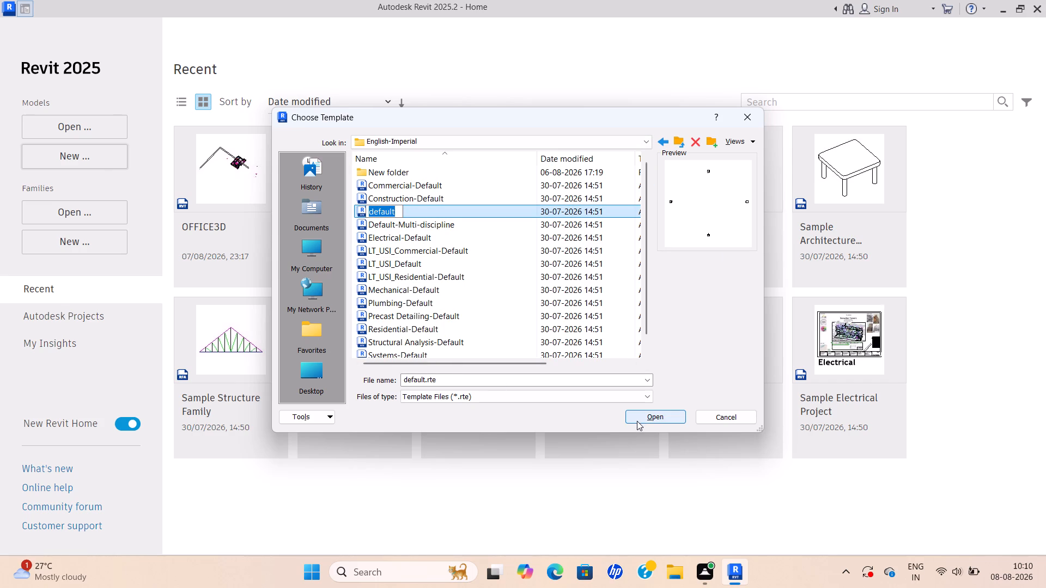
left_click(641, 422)
left_click(661, 413)
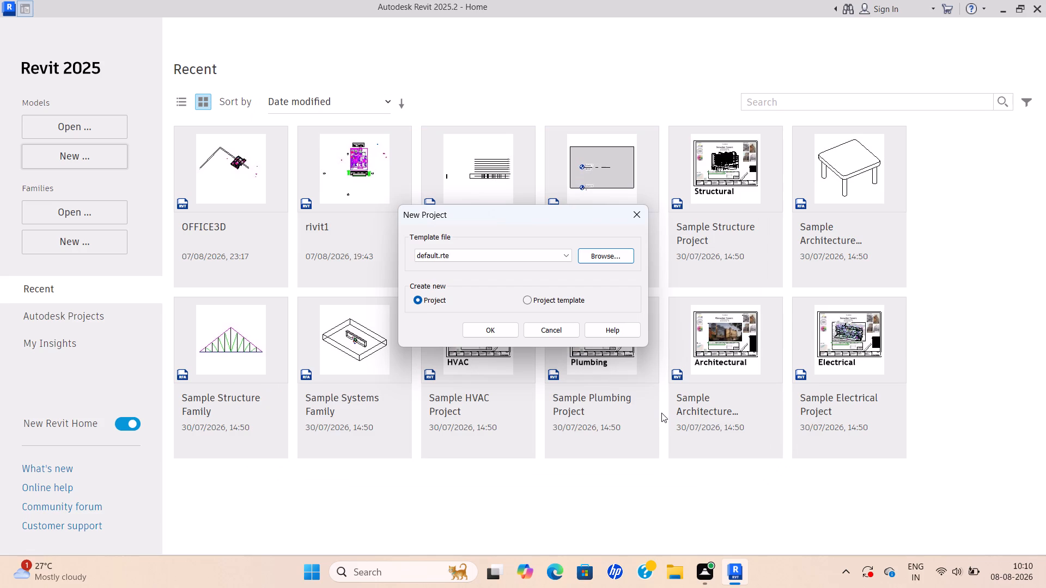
left_click(491, 334)
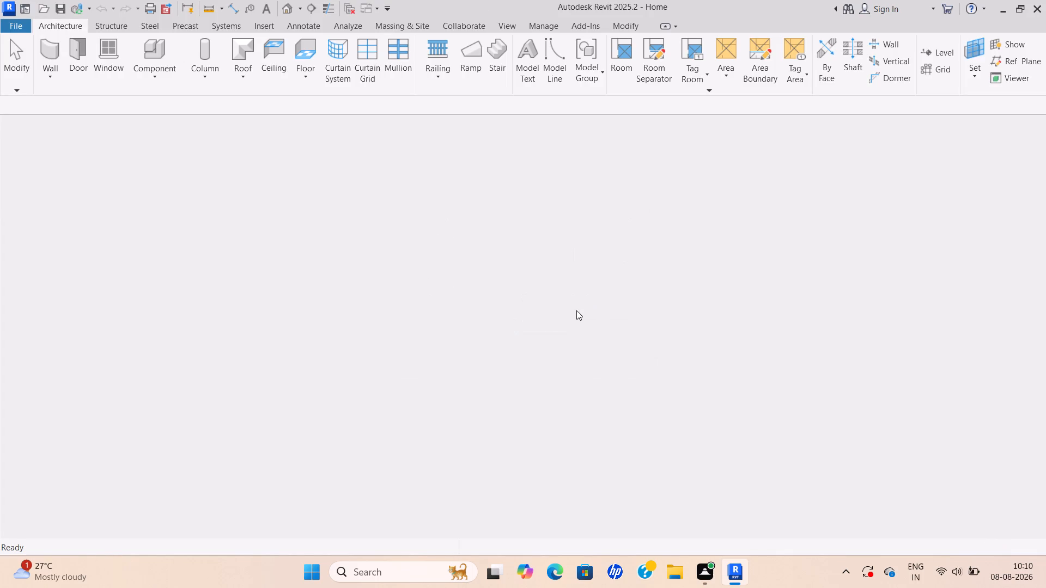
scroll(576, 314, "down", 2)
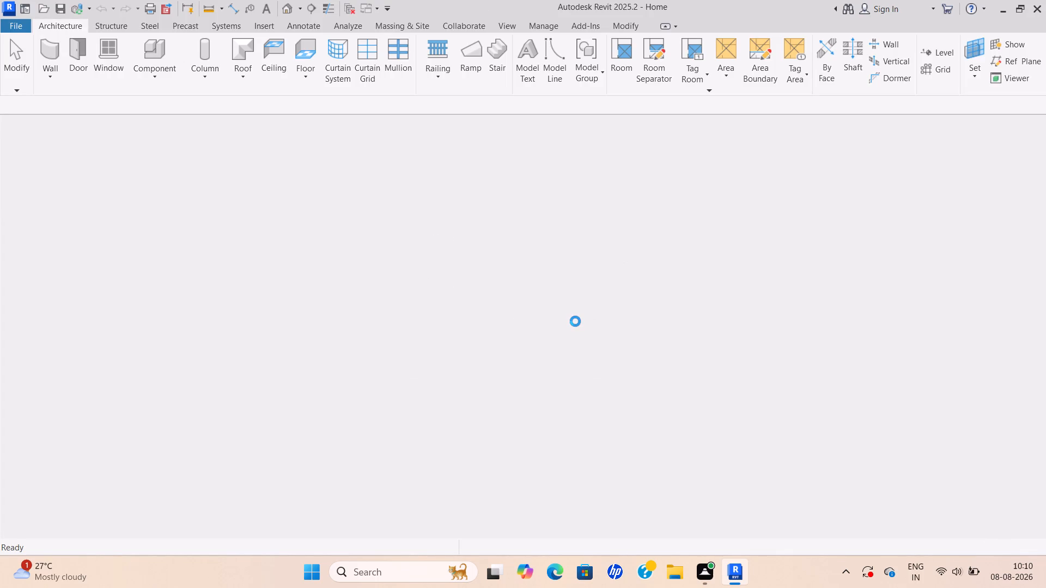
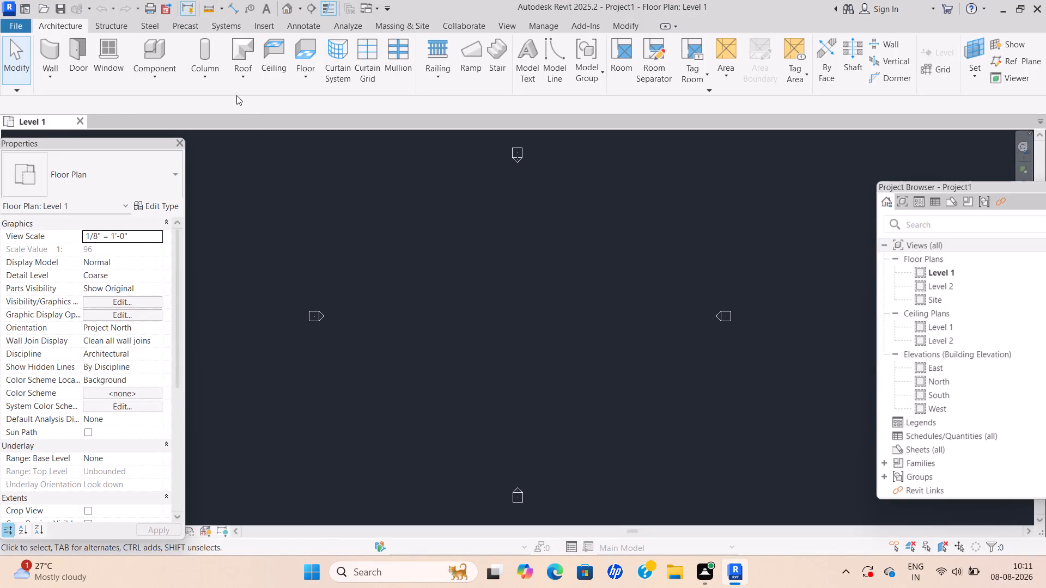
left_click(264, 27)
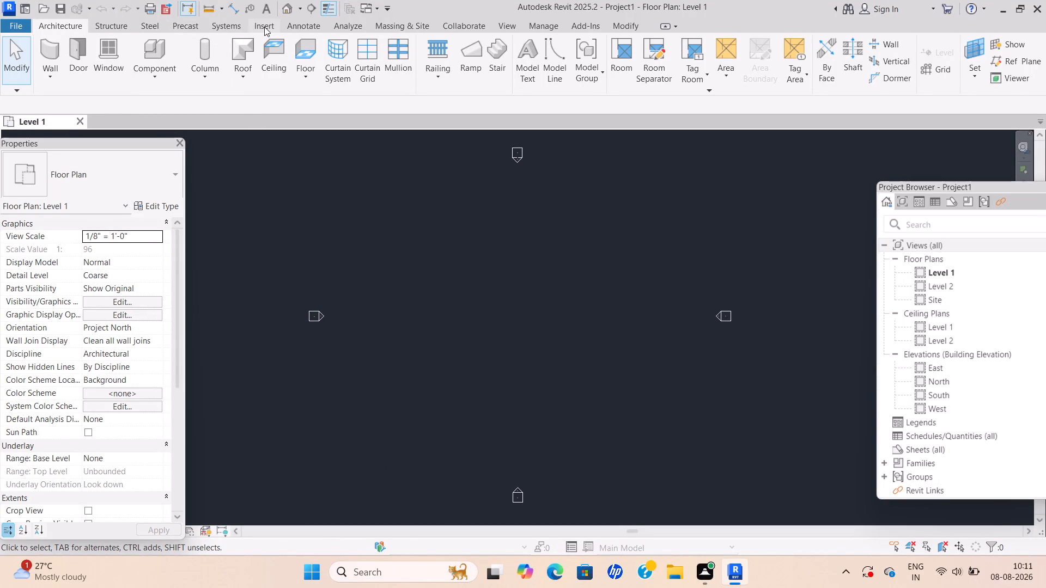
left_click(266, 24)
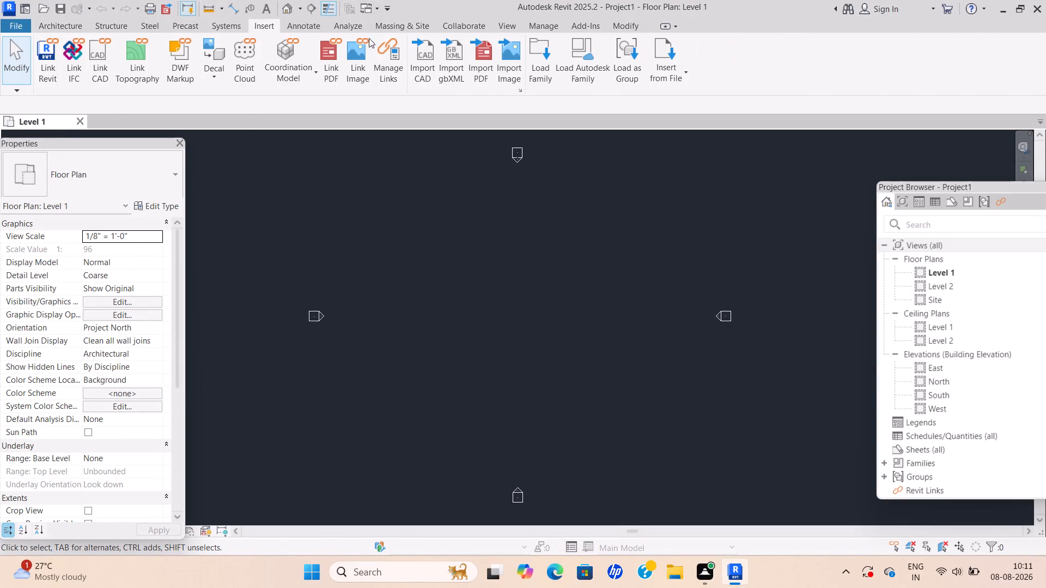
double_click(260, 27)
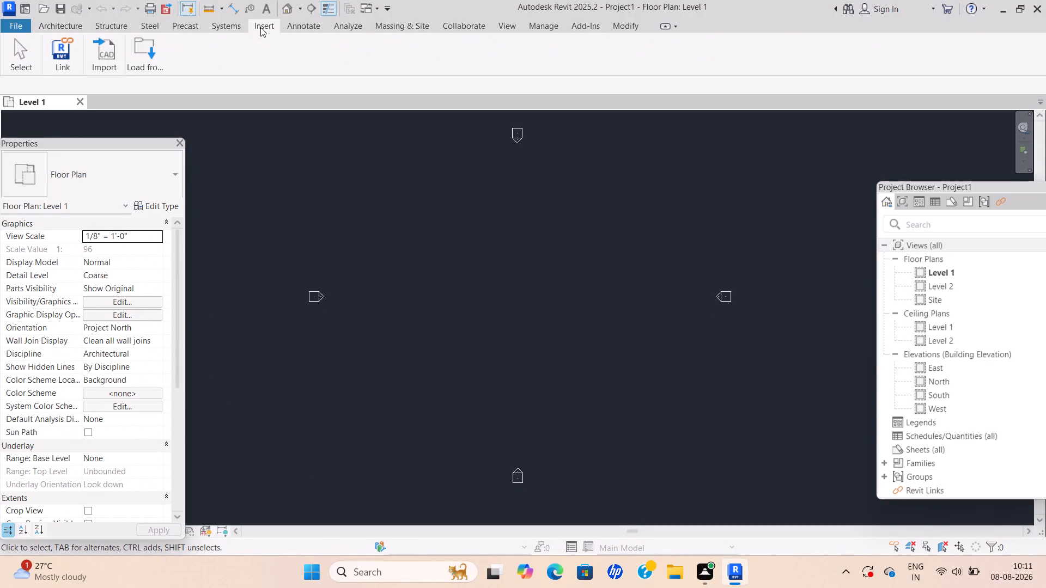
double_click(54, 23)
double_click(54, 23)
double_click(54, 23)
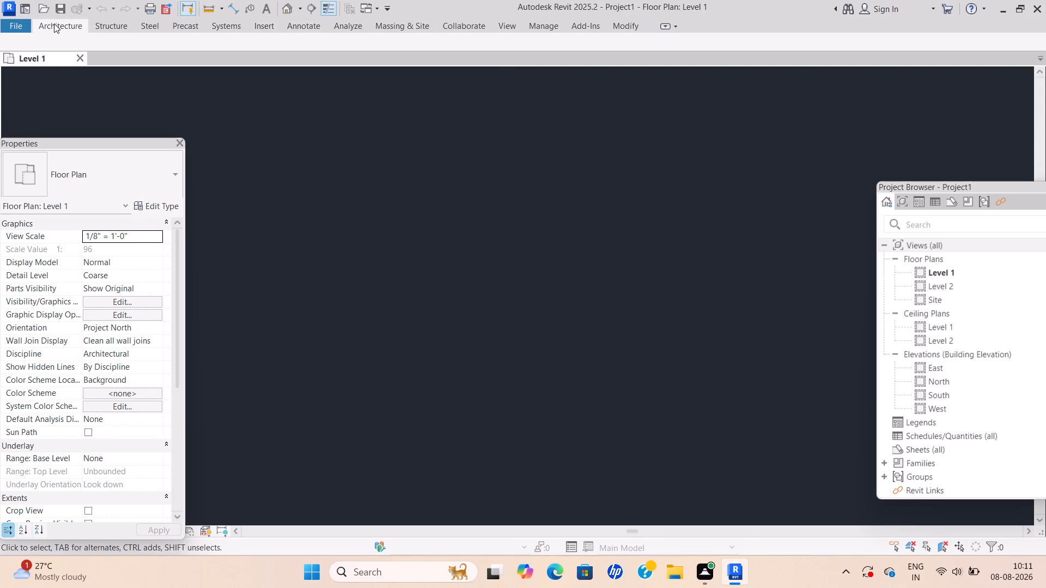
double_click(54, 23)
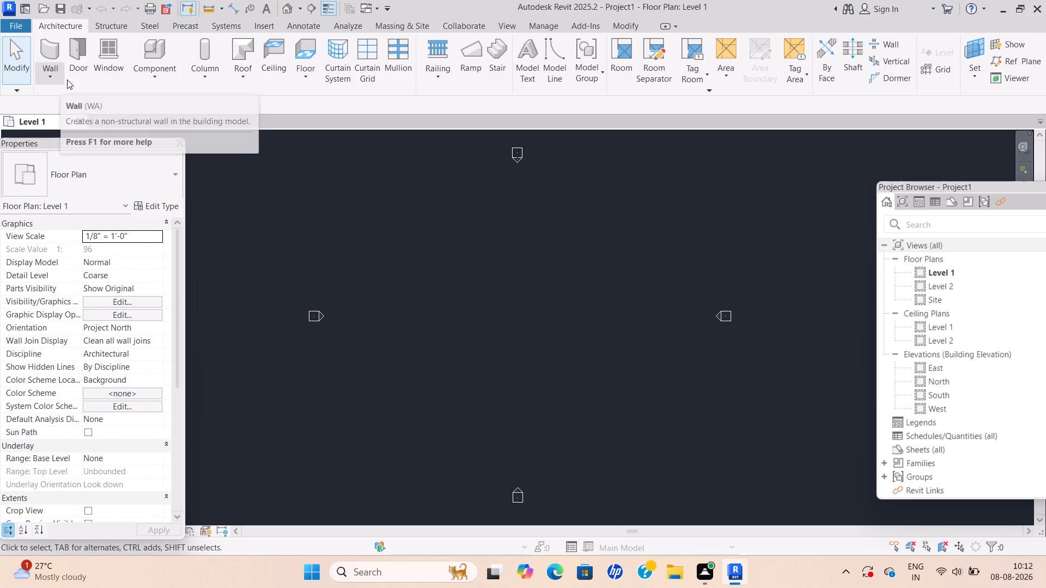
Import the CAD drawing NANDINI OFFICE.dwg from the Documents folder into the Level 1 floor plan.
left_click(259, 23)
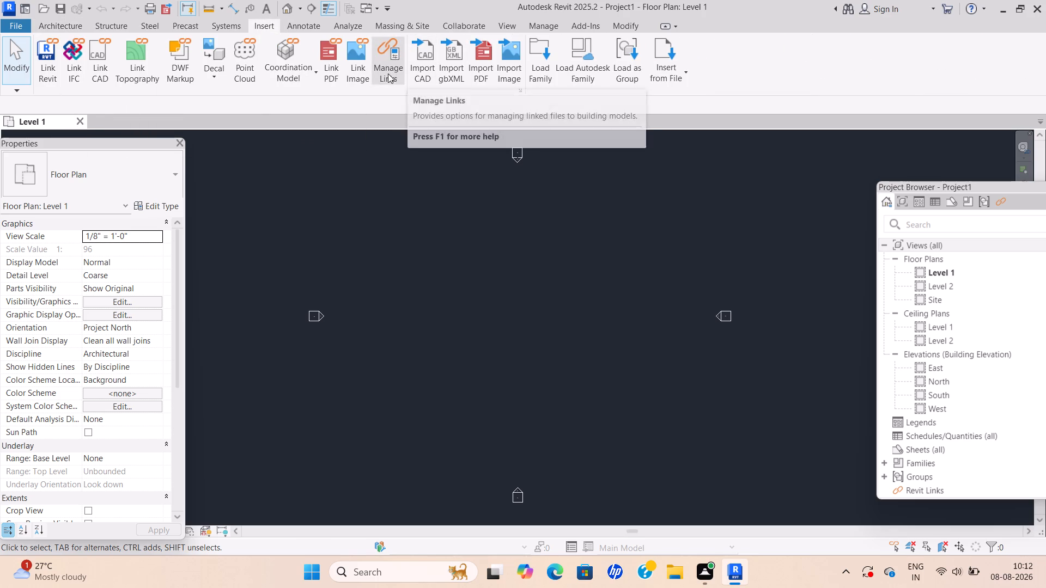
left_click(429, 63)
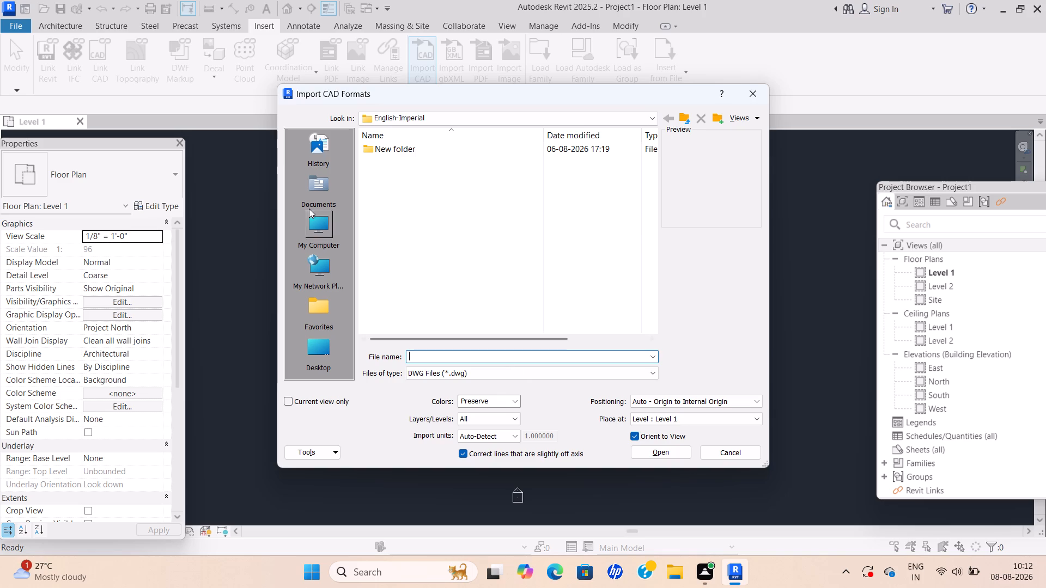
left_click(319, 181)
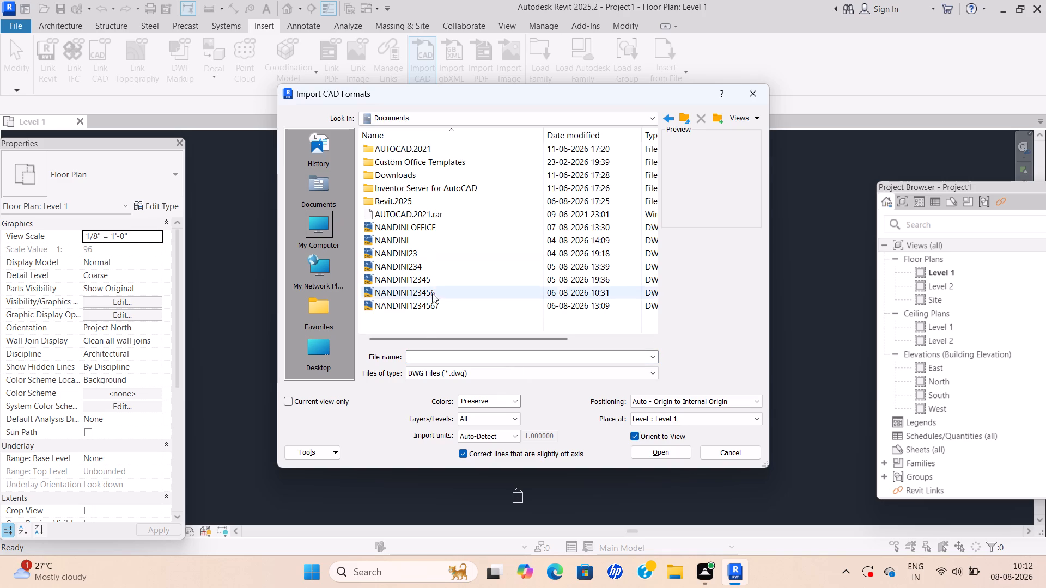
left_click(430, 225)
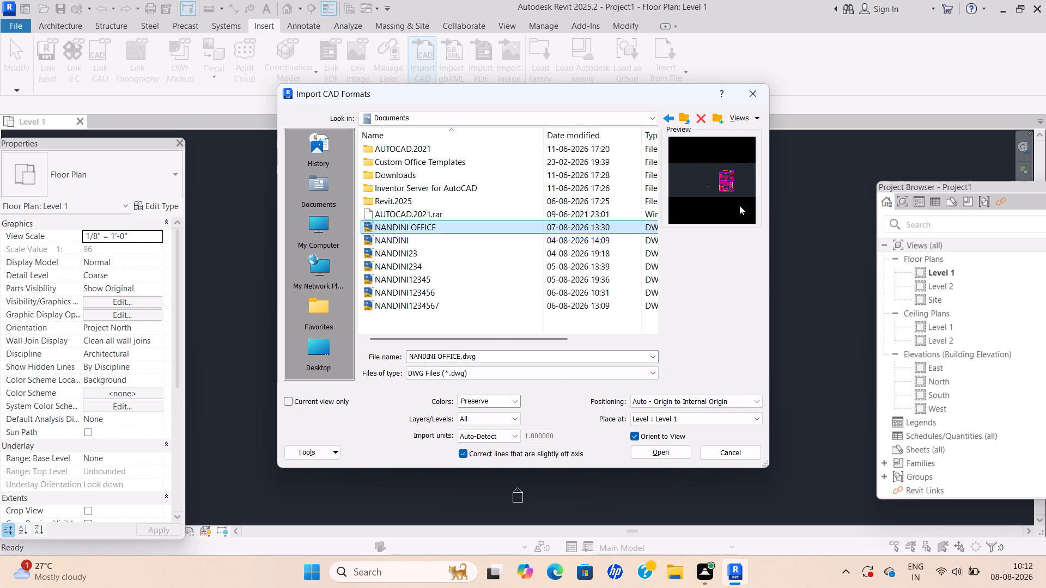
scroll(722, 173, "up", 5)
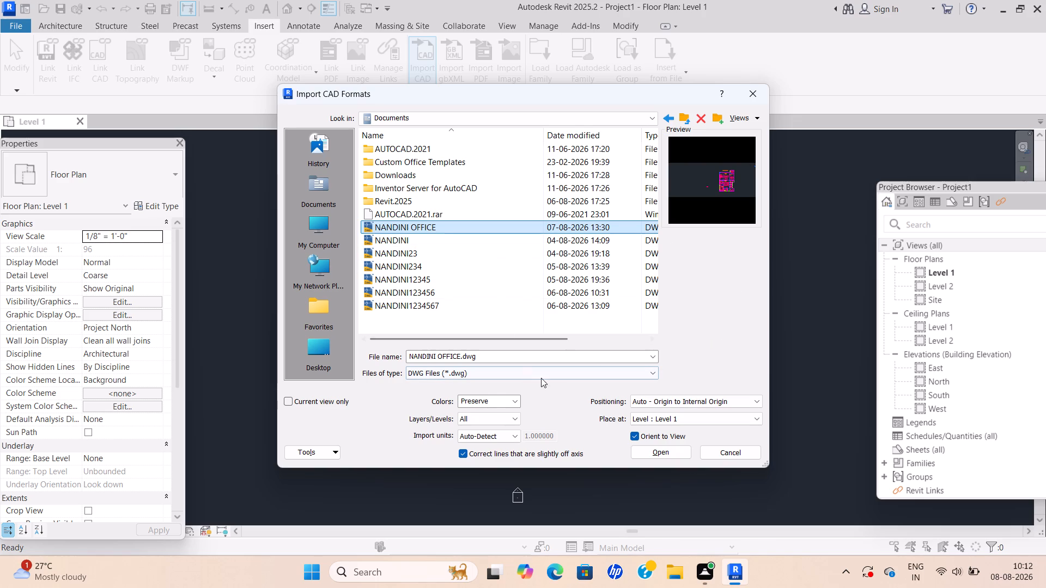
left_click(668, 455)
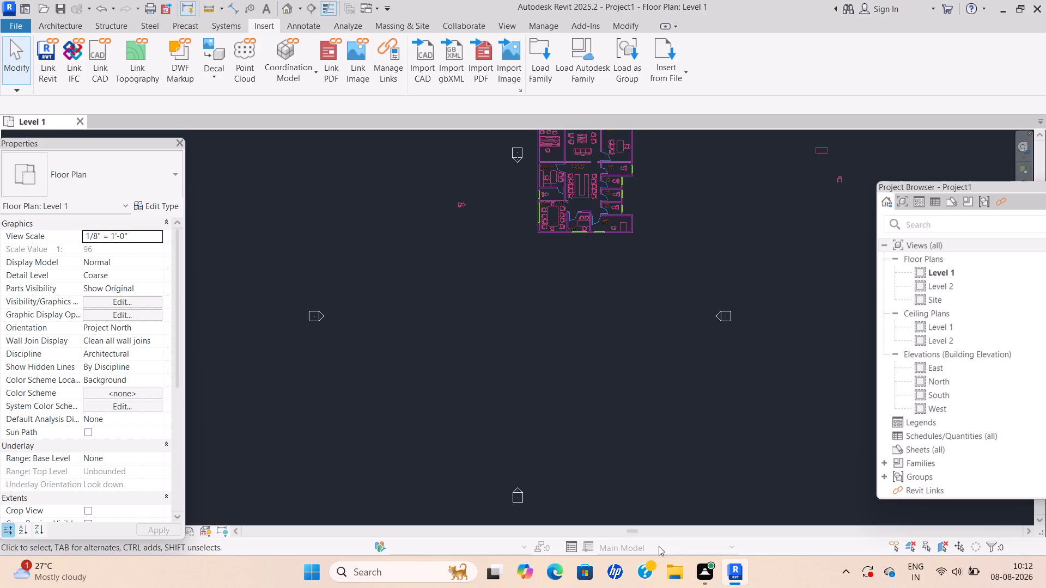
Examine the imported office drawing's rooms, walls, doors and windows, and its position relative to the elevation markers.
middle_click_drag(670, 289, 625, 504)
scroll(554, 362, "up", 7)
scroll(573, 359, "down", 1)
middle_click_drag(573, 359, 579, 345)
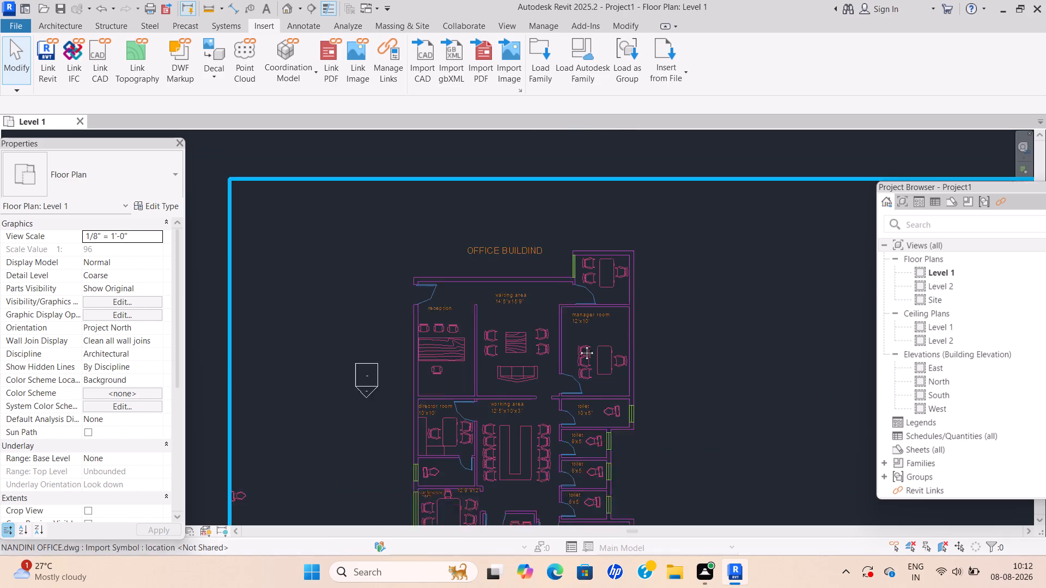
middle_click_drag(579, 345, 580, 273)
scroll(562, 333, "up", 4)
middle_click_drag(565, 329, 569, 292)
scroll(565, 326, "down", 1)
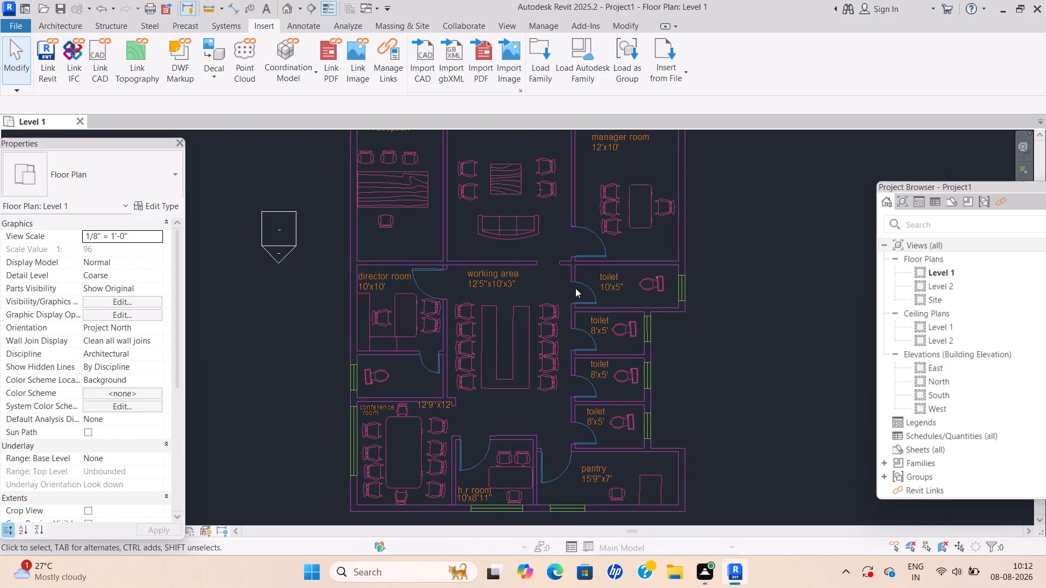
scroll(574, 291, "down", 2)
middle_click_drag(574, 293, 519, 364)
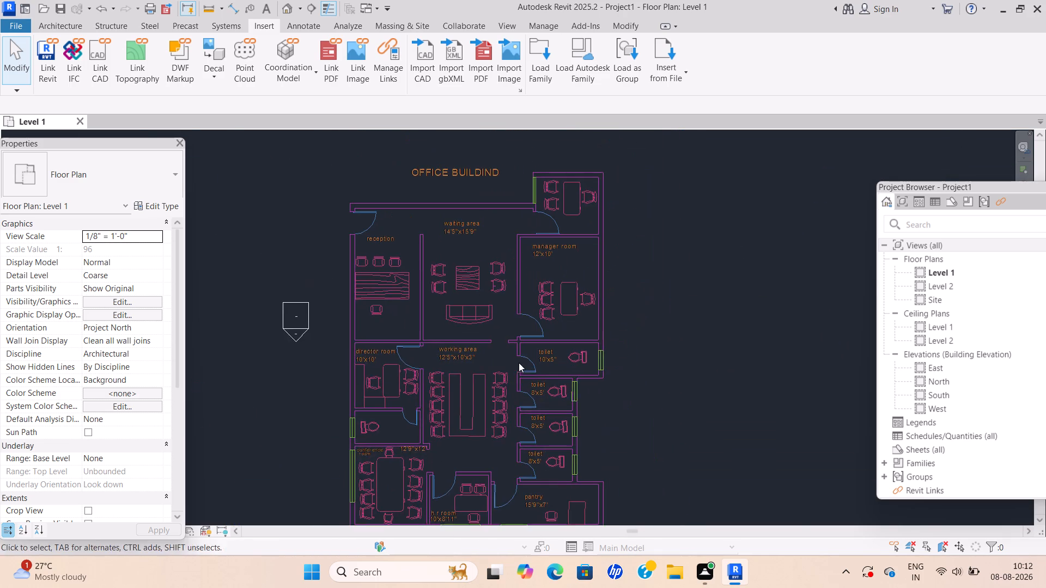
scroll(533, 351, "down", 3)
middle_click_drag(537, 345, 543, 277)
scroll(539, 303, "down", 6)
middle_click_drag(537, 303, 585, 241)
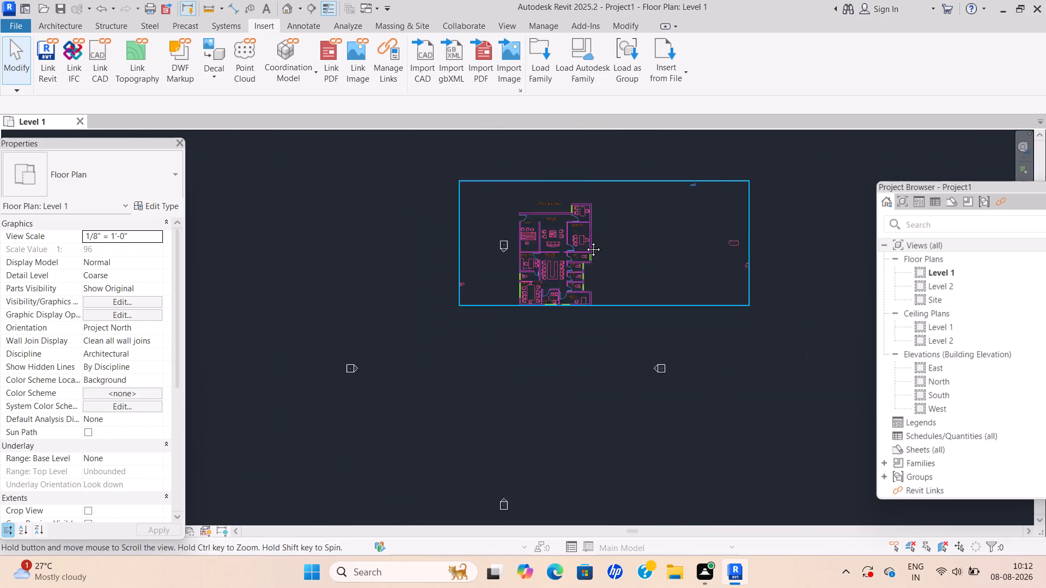
middle_click_drag(585, 241, 600, 227)
scroll(570, 206, "down", 1)
middle_click_drag(571, 199, 589, 372)
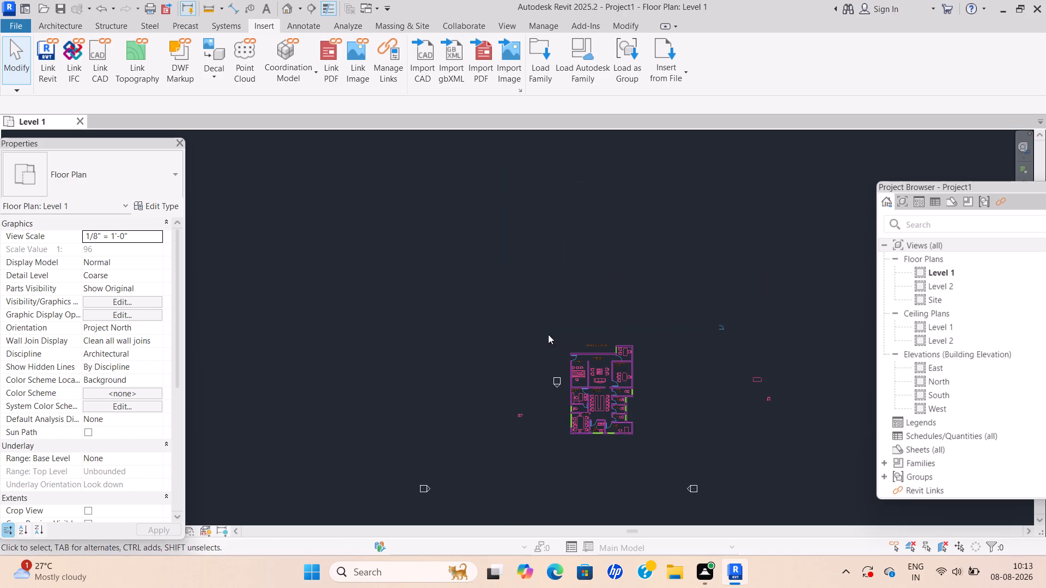
Move the north elevation marker from beside the office drawing to just above its upper-left corner.
left_click(556, 381)
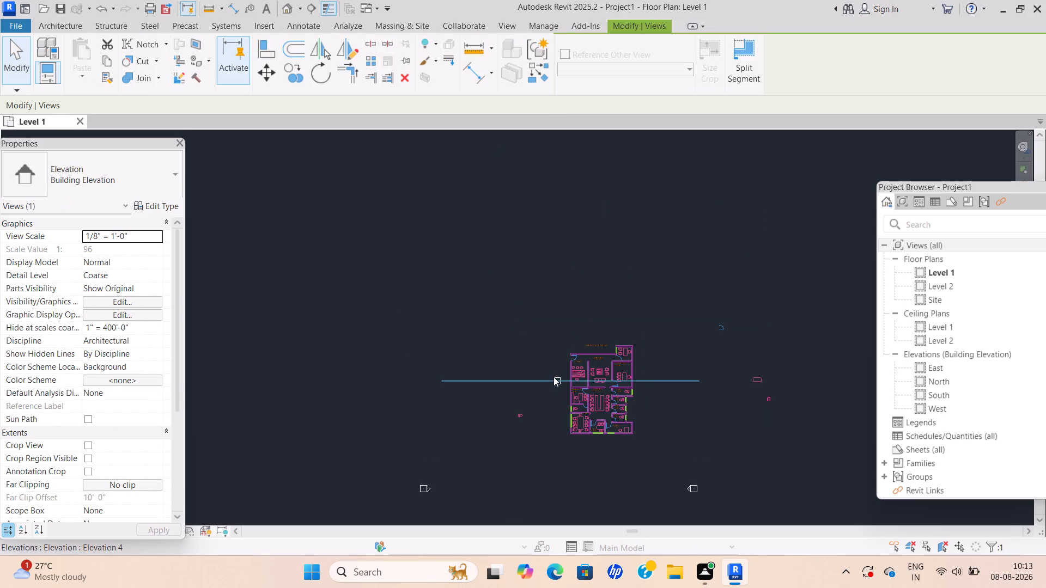
left_click(554, 379)
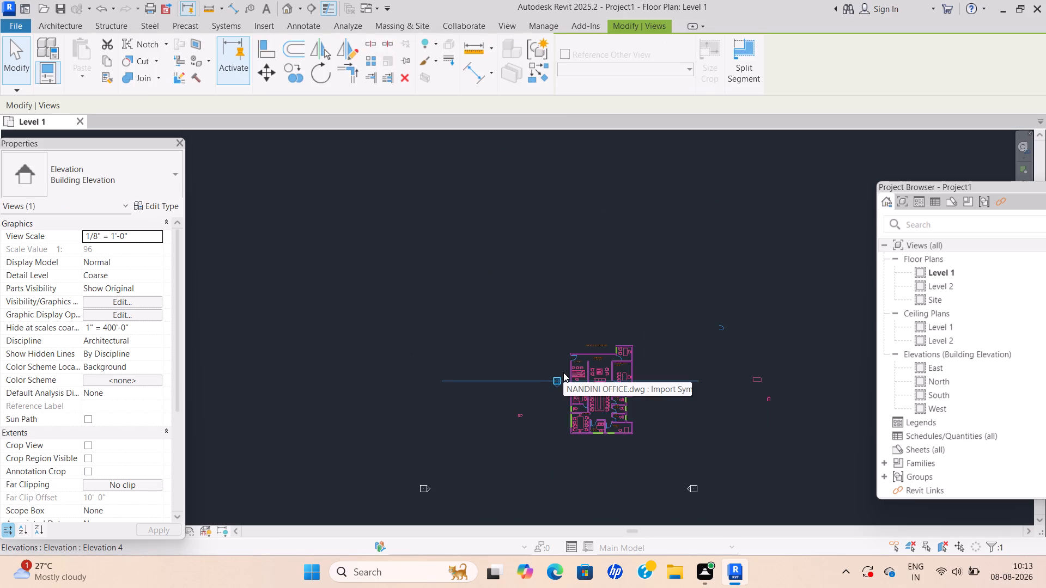
scroll(555, 380, "up", 1)
middle_click_drag(555, 380, 570, 366)
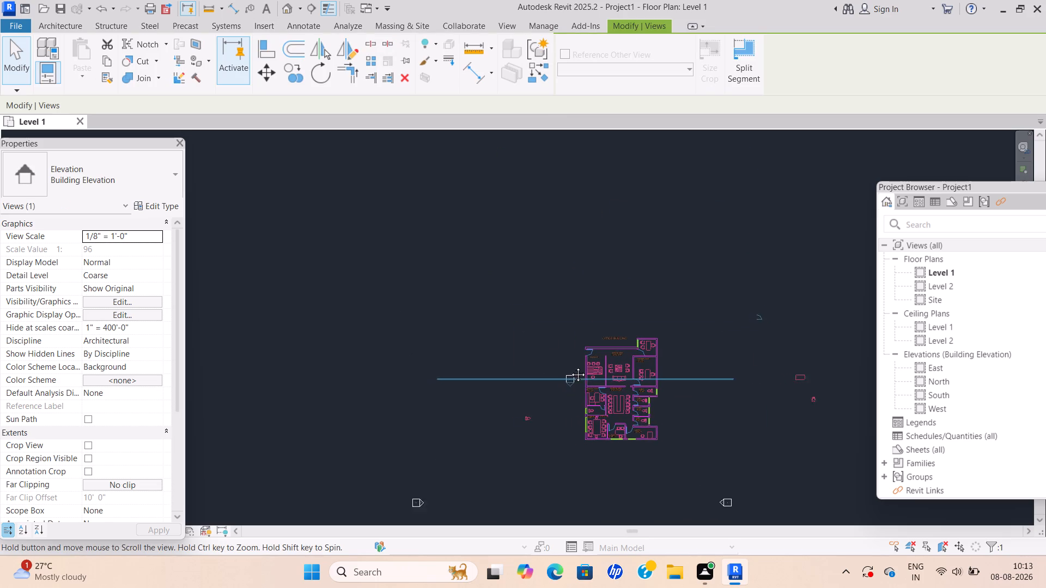
middle_click_drag(570, 366, 568, 356)
scroll(566, 350, "up", 7)
left_click(571, 369)
left_click(583, 354)
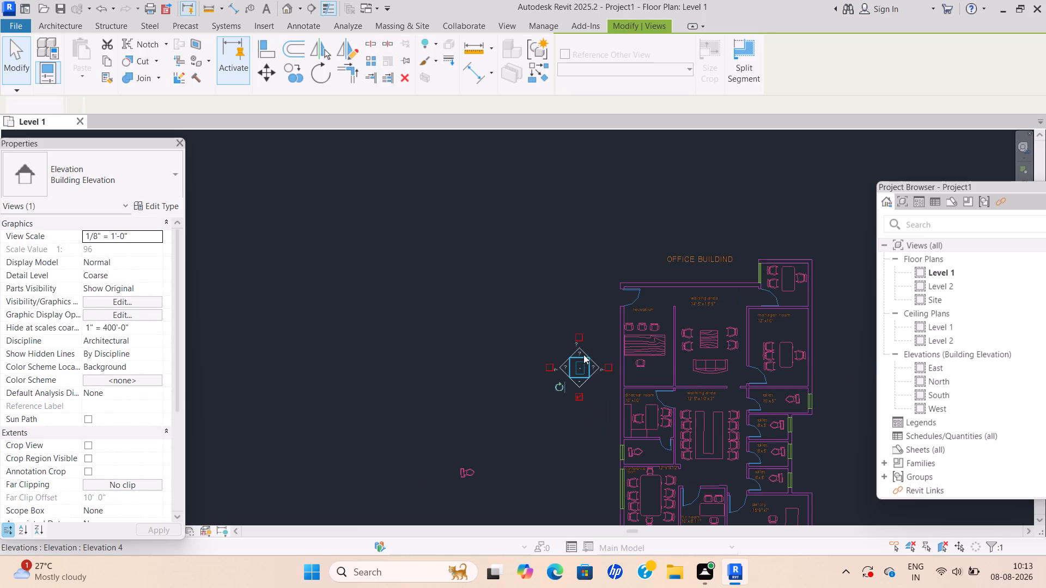
left_click_drag(581, 356, 623, 156)
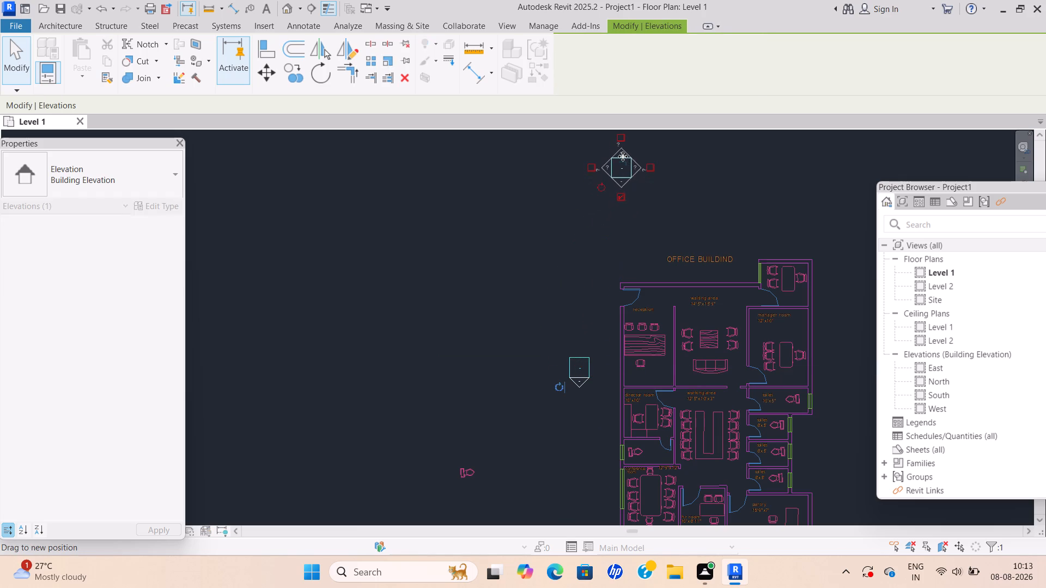
right_click(623, 156)
key("Escape")
Move the north elevation marker farther up and across, clear above the right half of the office drawing.
scroll(575, 179, "down", 2)
middle_click_drag(575, 180, 462, 200)
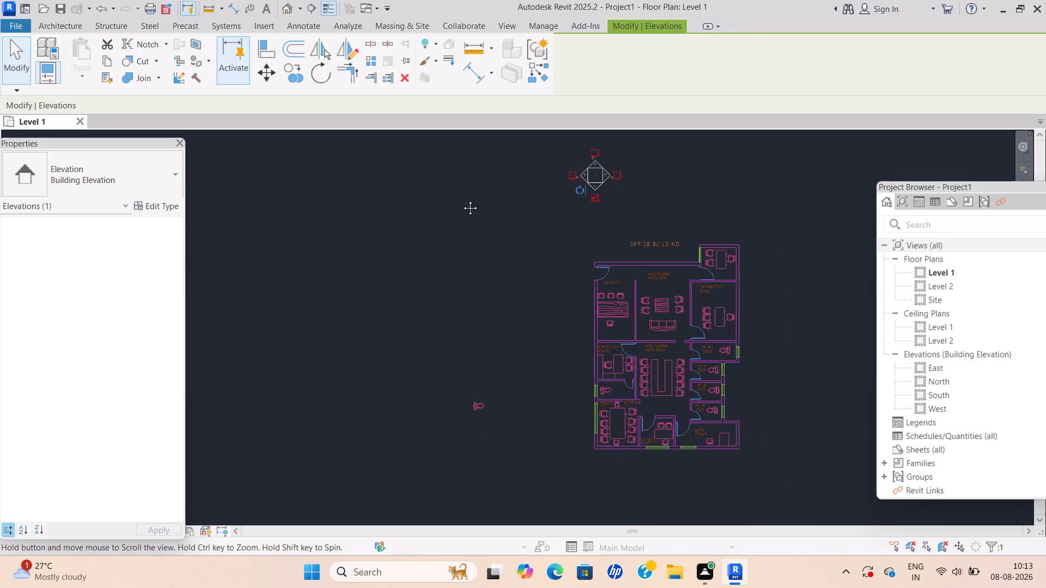
middle_click_drag(462, 200, 389, 199)
scroll(389, 199, "down", 1)
scroll(474, 198, "down", 1)
middle_click_drag(476, 199, 486, 265)
scroll(487, 265, "up", 1)
left_click(440, 249)
left_click(438, 255)
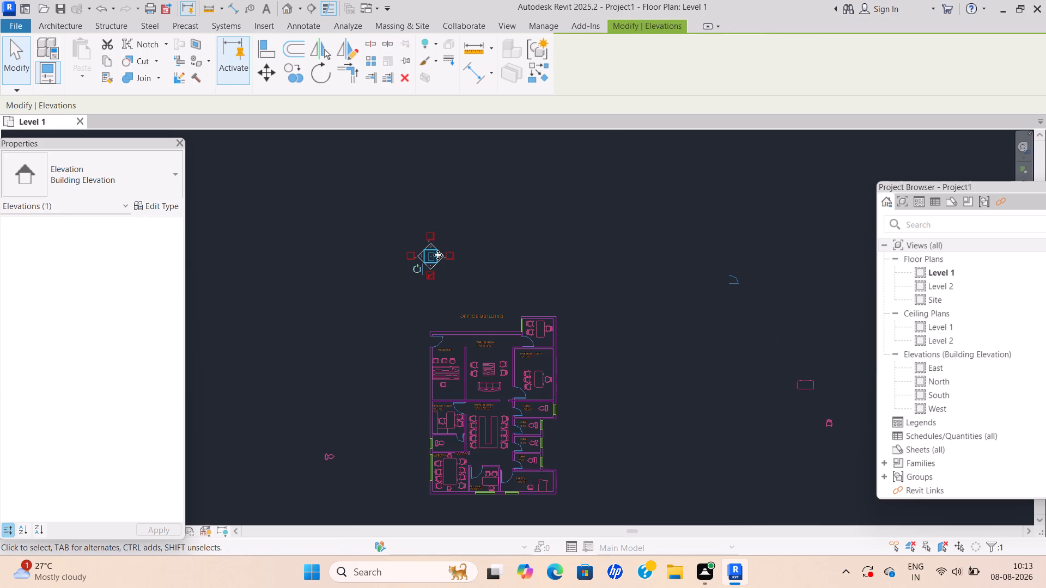
left_click_drag(437, 255, 537, 194)
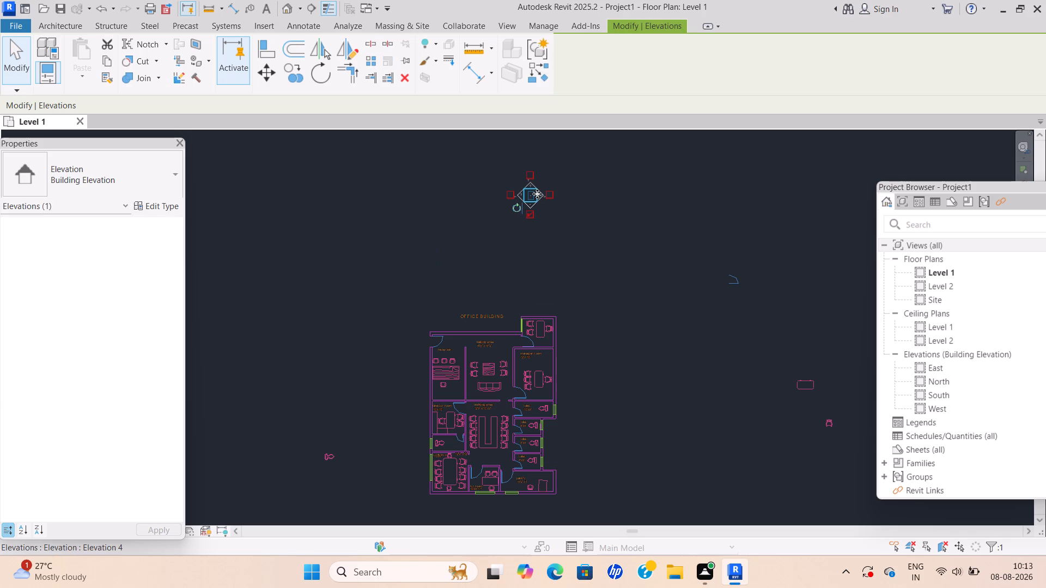
key("Escape")
Examine the office drawing's layout together with the elevation markers around it.
scroll(607, 334, "down", 3)
middle_click_drag(605, 333, 565, 122)
middle_click_drag(586, 199, 618, 356)
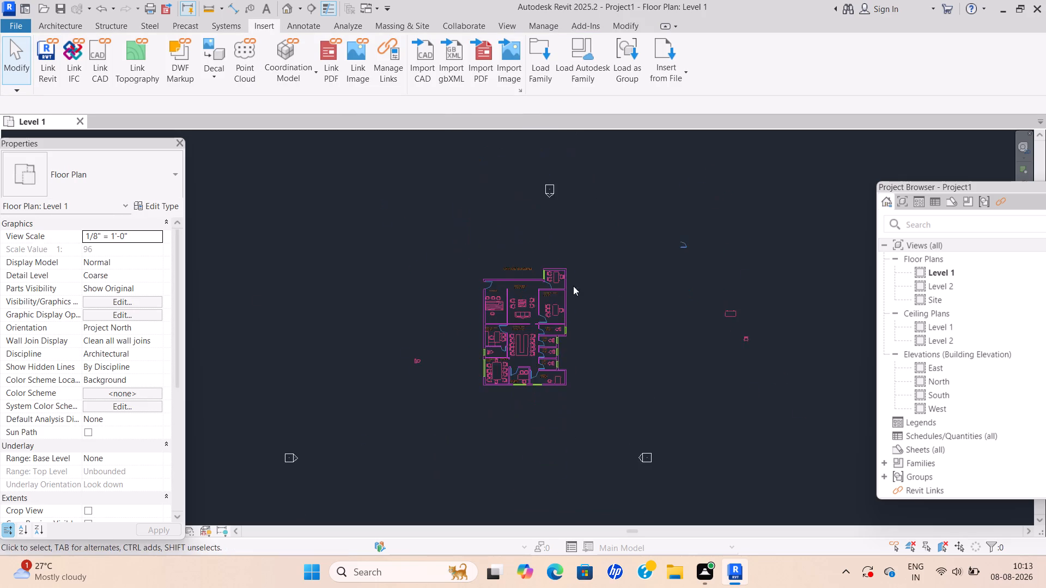
scroll(564, 270, "up", 5)
scroll(559, 252, "down", 1)
middle_click_drag(559, 248, 561, 222)
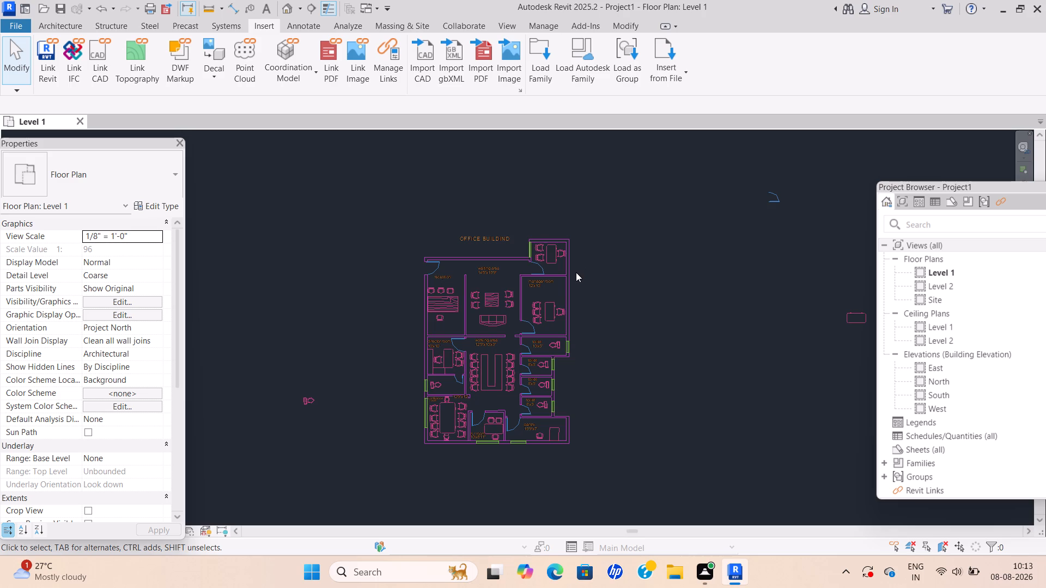
scroll(558, 292, "up", 3)
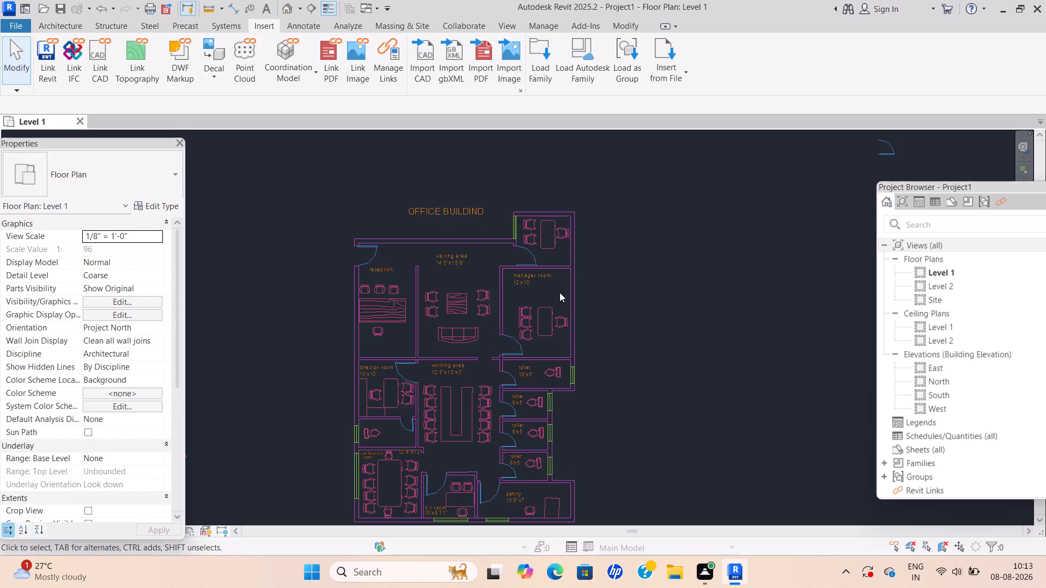
scroll(560, 292, "down", 1)
middle_click_drag(560, 292, 581, 253)
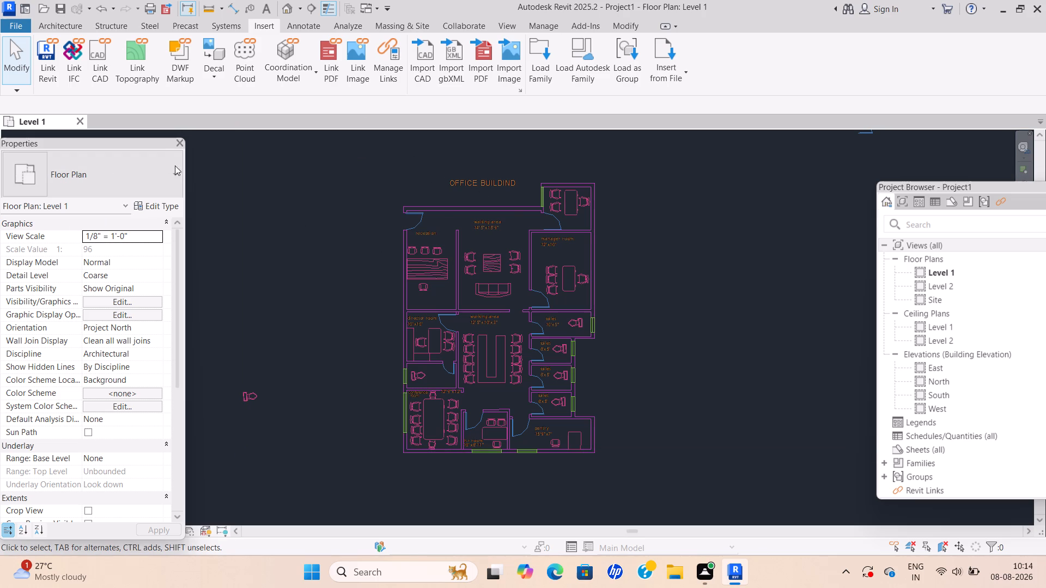
middle_click(527, 295)
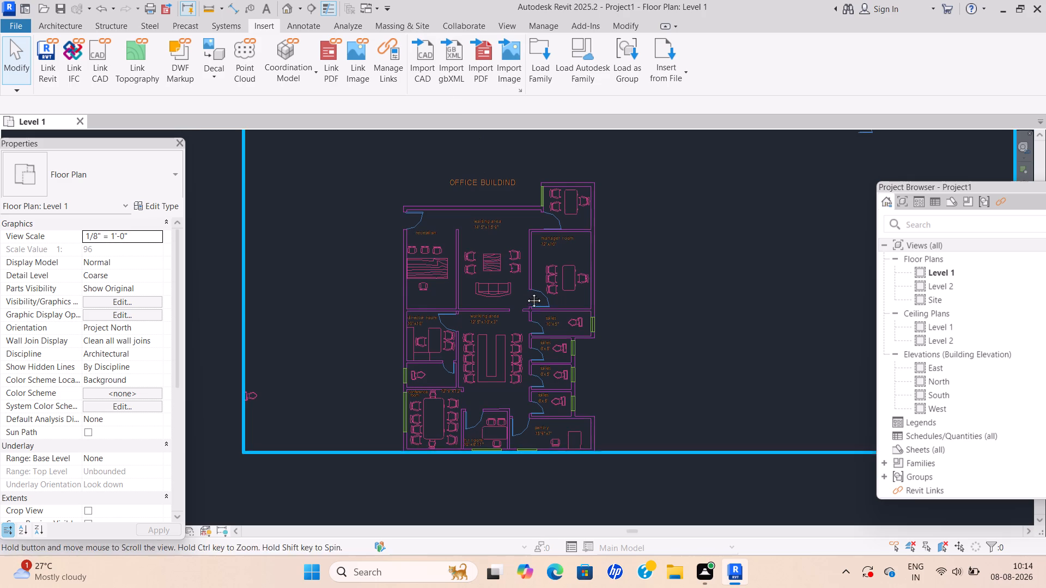
scroll(526, 292, "up", 1)
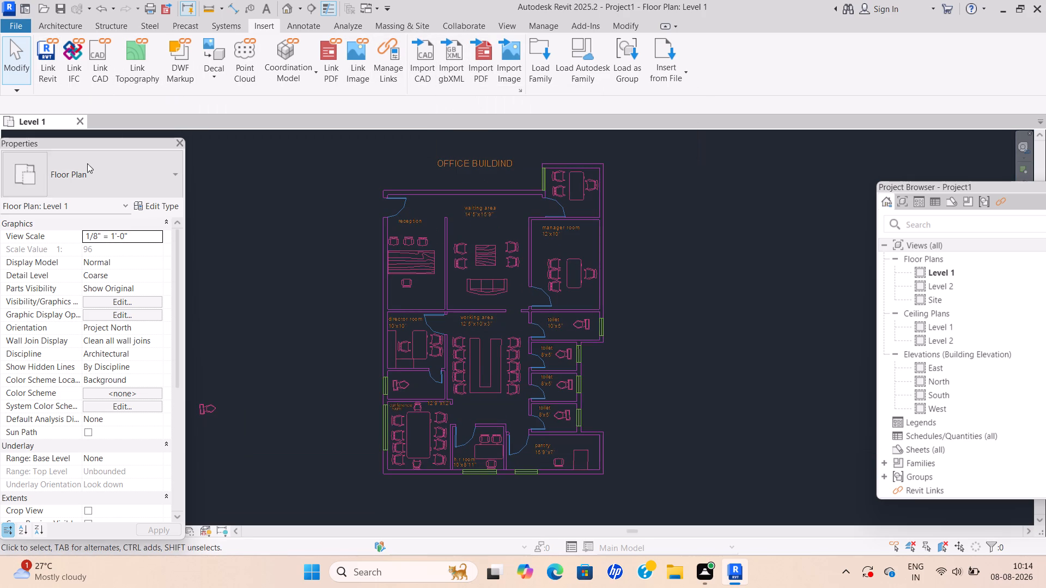
Start an architectural wall and browse the available wall types for tracing the office plan.
left_click(57, 23)
left_click(46, 88)
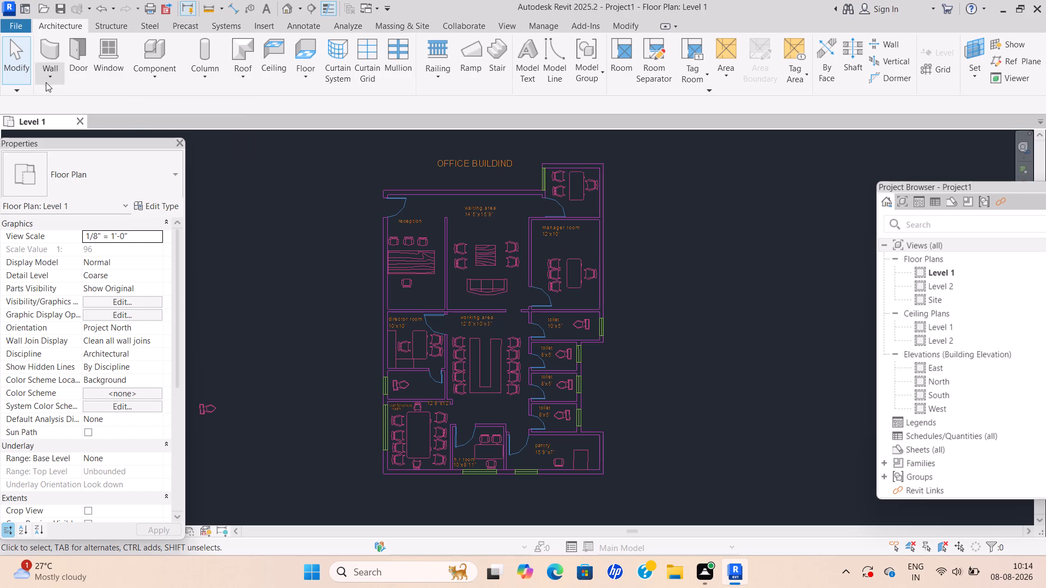
left_click(47, 81)
left_click(77, 100)
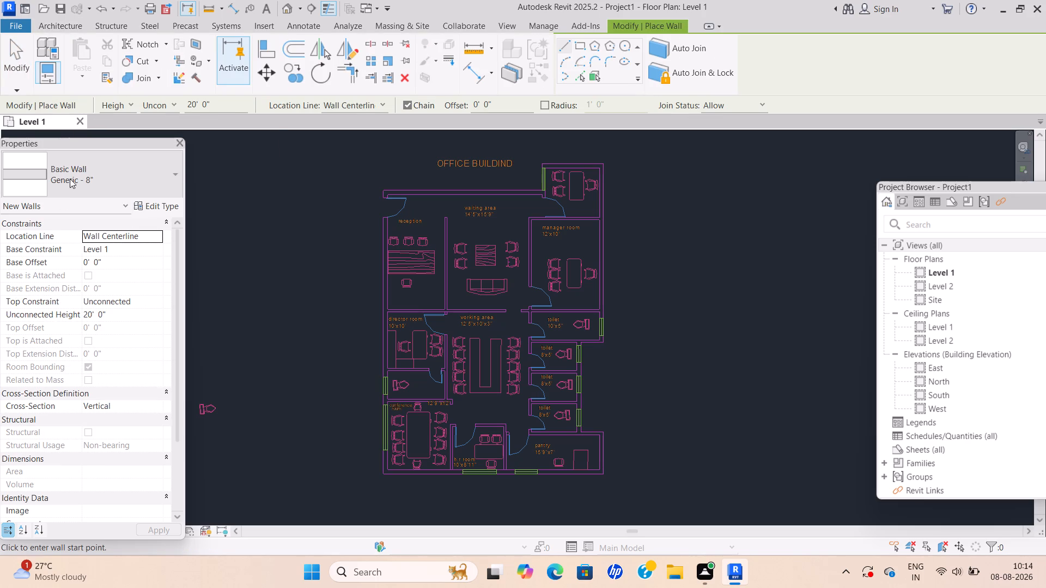
scroll(112, 284, "down", 1)
middle_click_drag(112, 284, 106, 262)
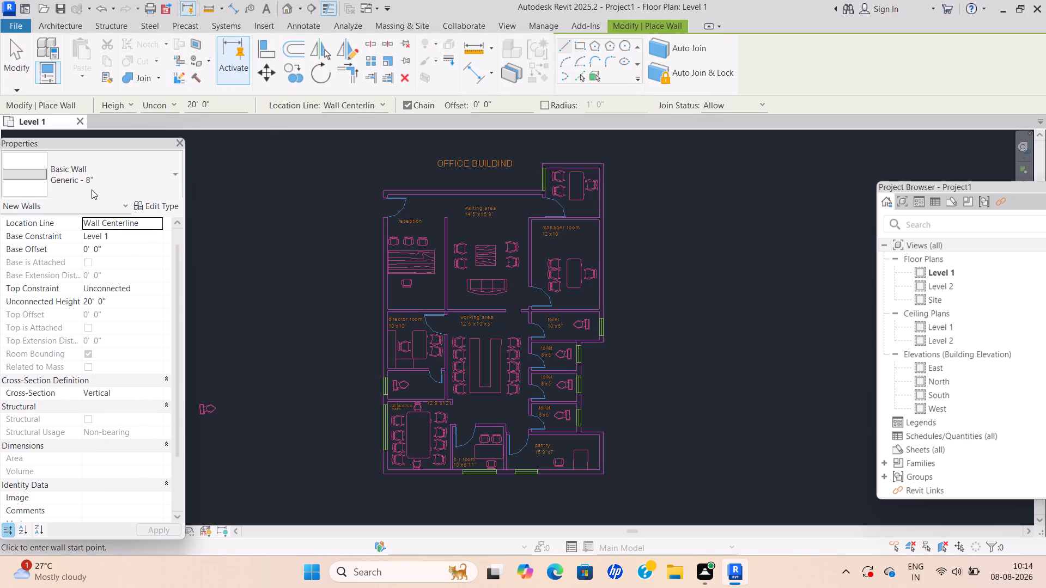
left_click(83, 171)
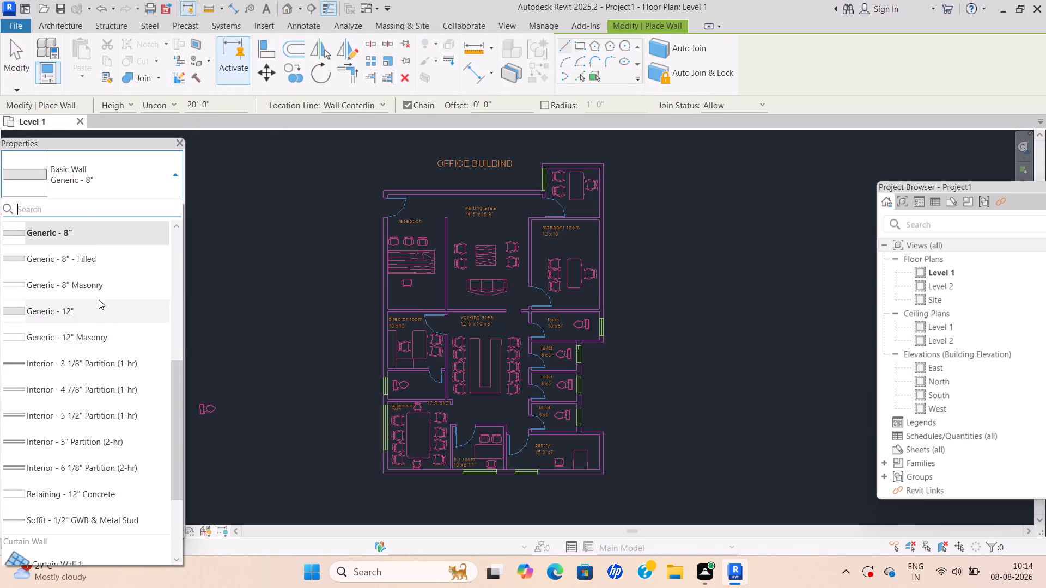
scroll(93, 352, "down", 3)
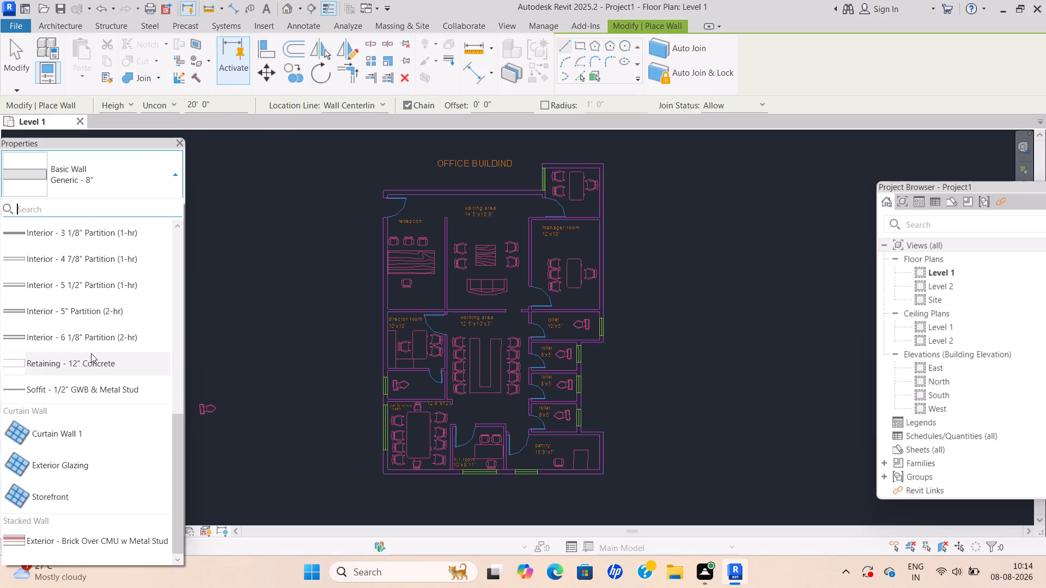
scroll(119, 290, "up", 4)
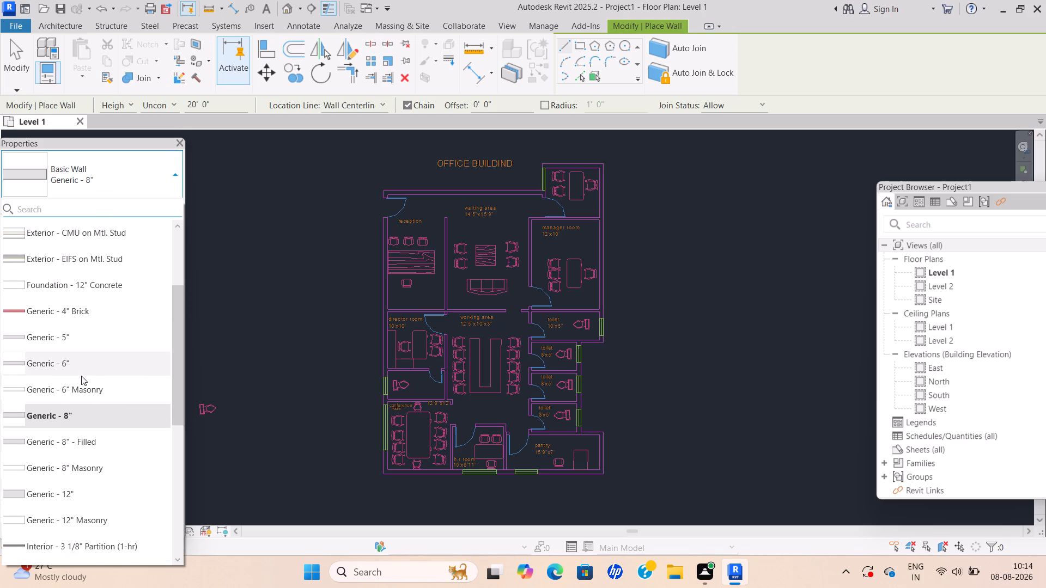
scroll(120, 247, "up", 4)
scroll(95, 381, "down", 6)
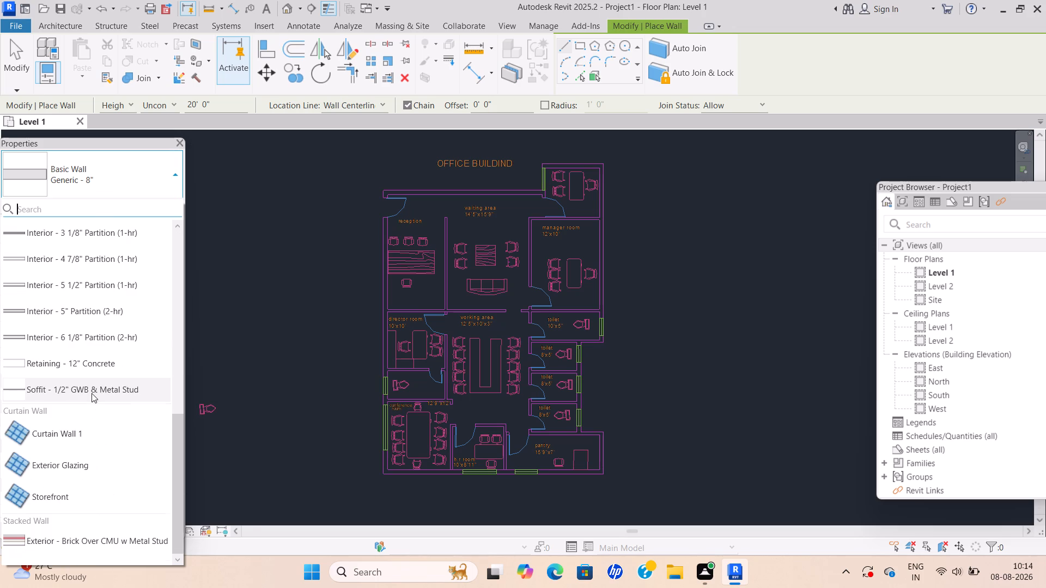
scroll(133, 347, "up", 5)
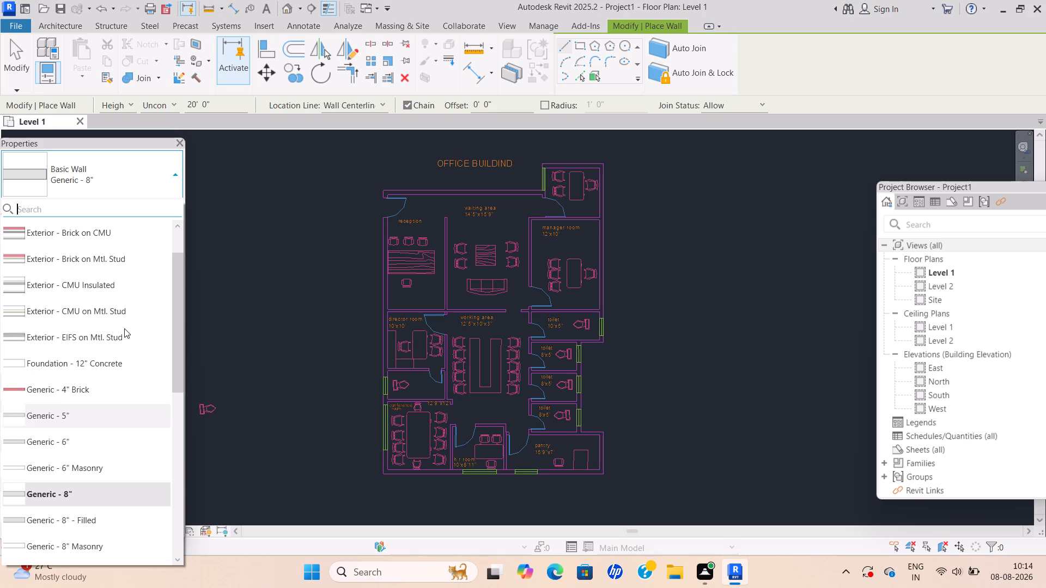
scroll(116, 285, "up", 3)
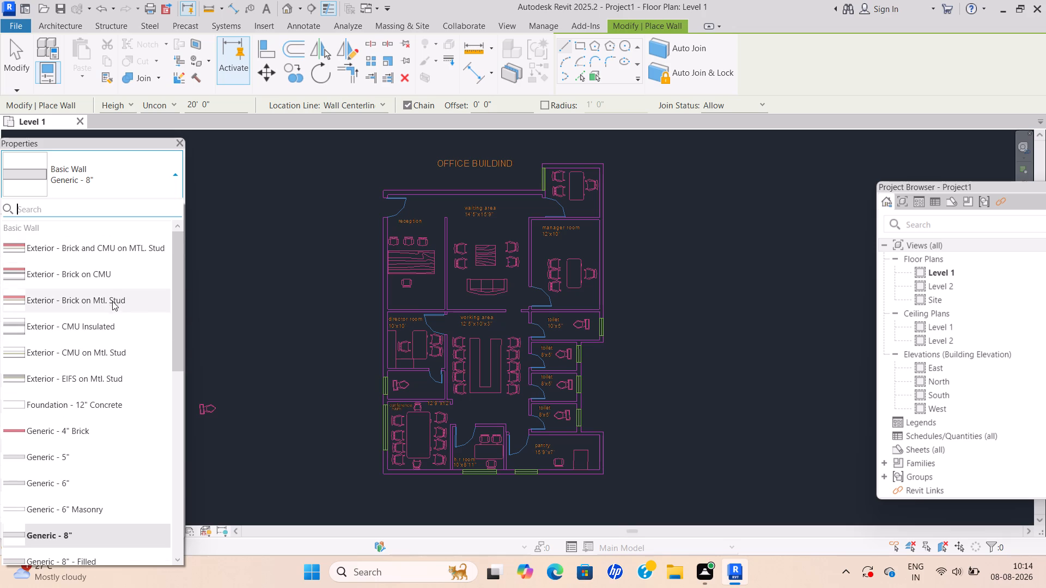
scroll(110, 308, "down", 1)
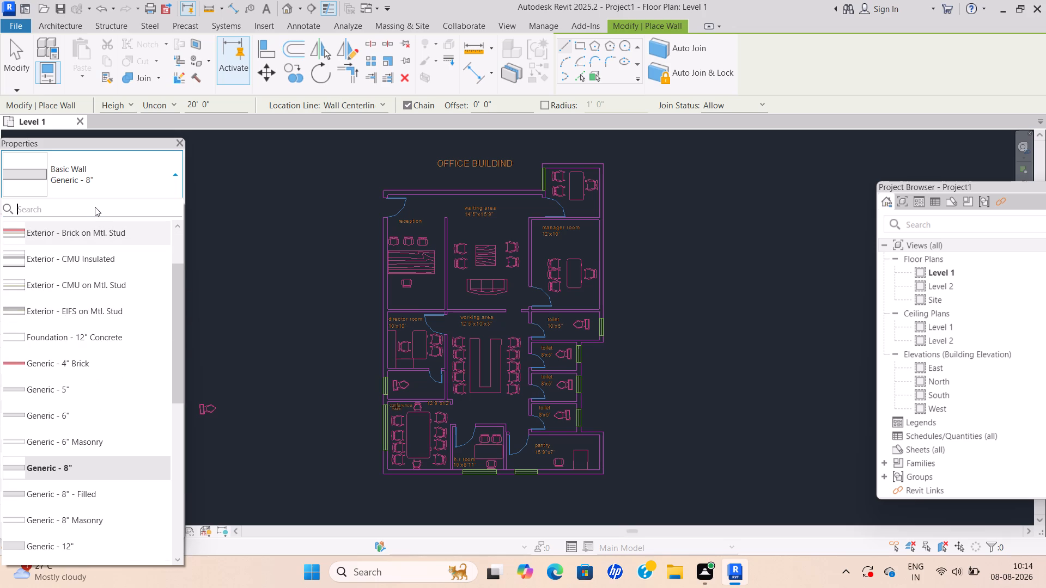
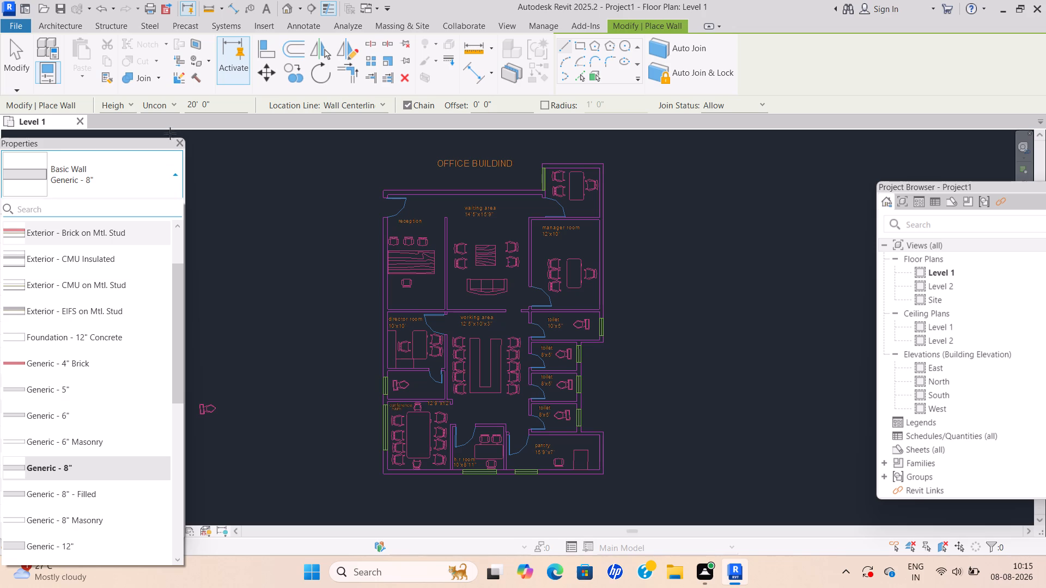
Examine the plan's outer wall corner beside the reception entrance door.
middle_click_drag(434, 238, 456, 270)
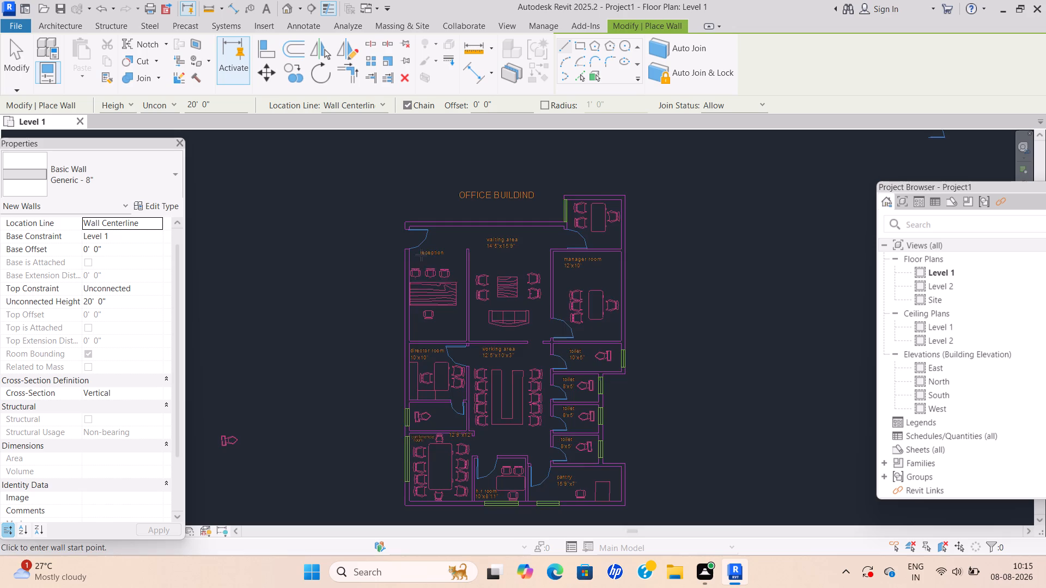
scroll(419, 252, "up", 4)
middle_click_drag(423, 218, 433, 272)
scroll(433, 272, "down", 1)
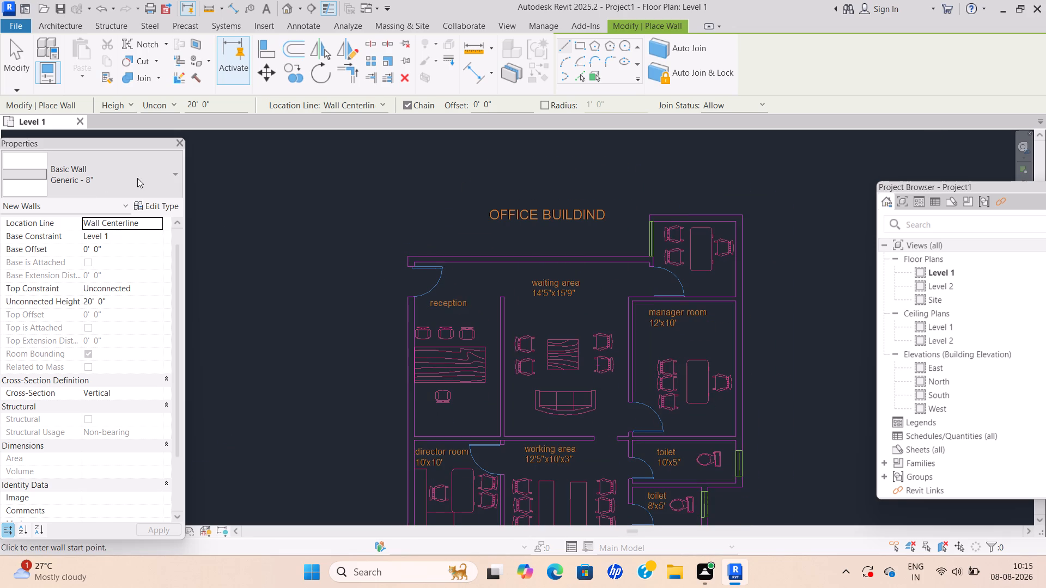
scroll(424, 260, "up", 5)
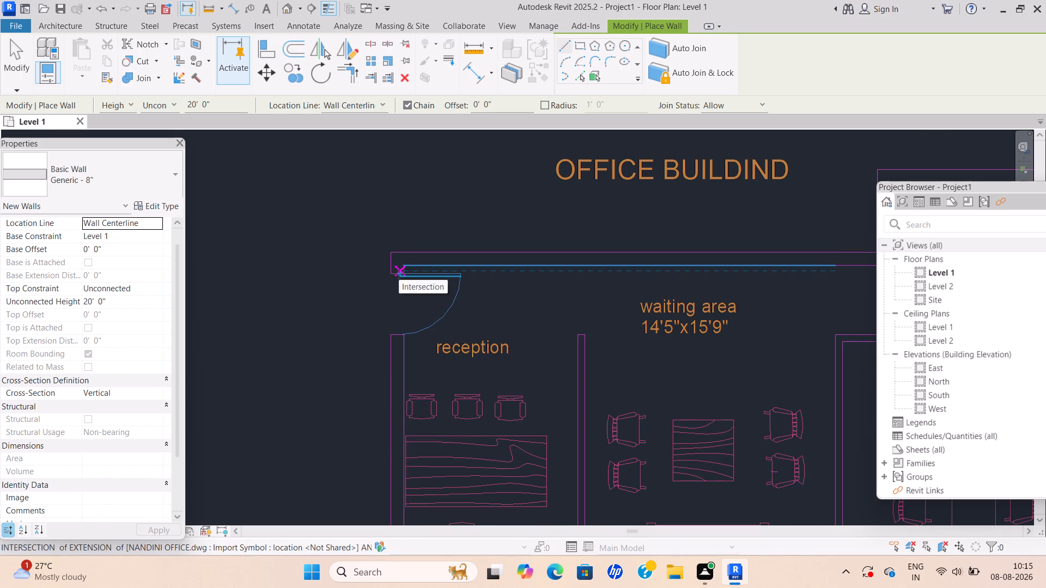
middle_click_drag(399, 274, 323, 271)
scroll(320, 269, "up", 4)
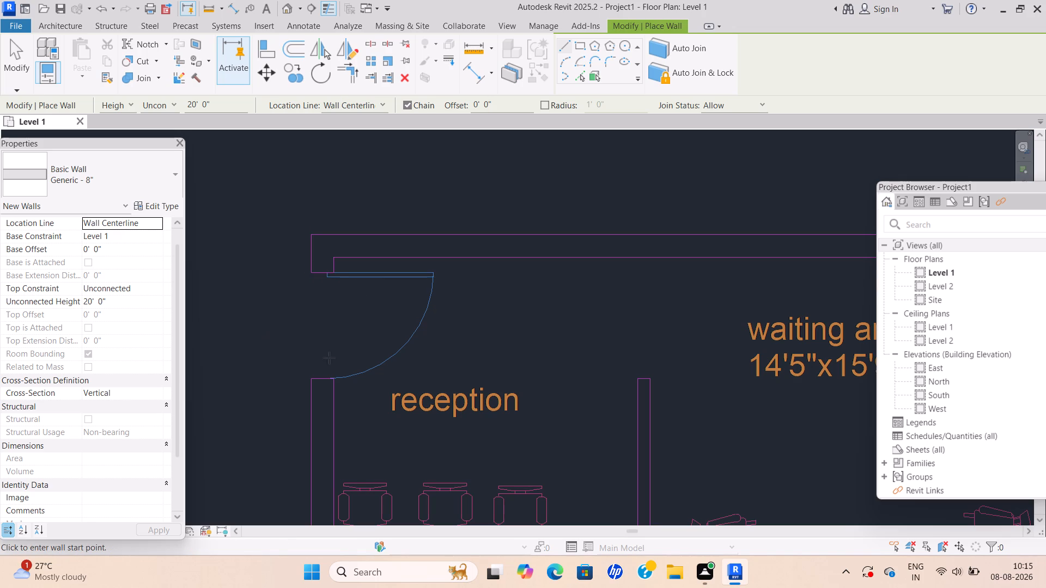
scroll(332, 358, "down", 2)
middle_click_drag(332, 358, 266, 361)
scroll(254, 295, "up", 2)
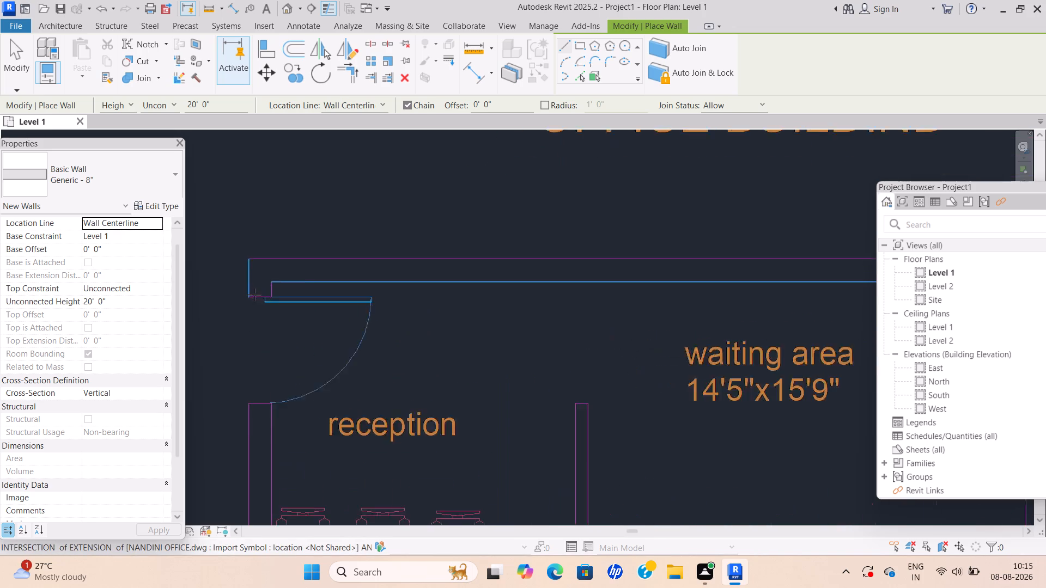
scroll(254, 295, "up", 2)
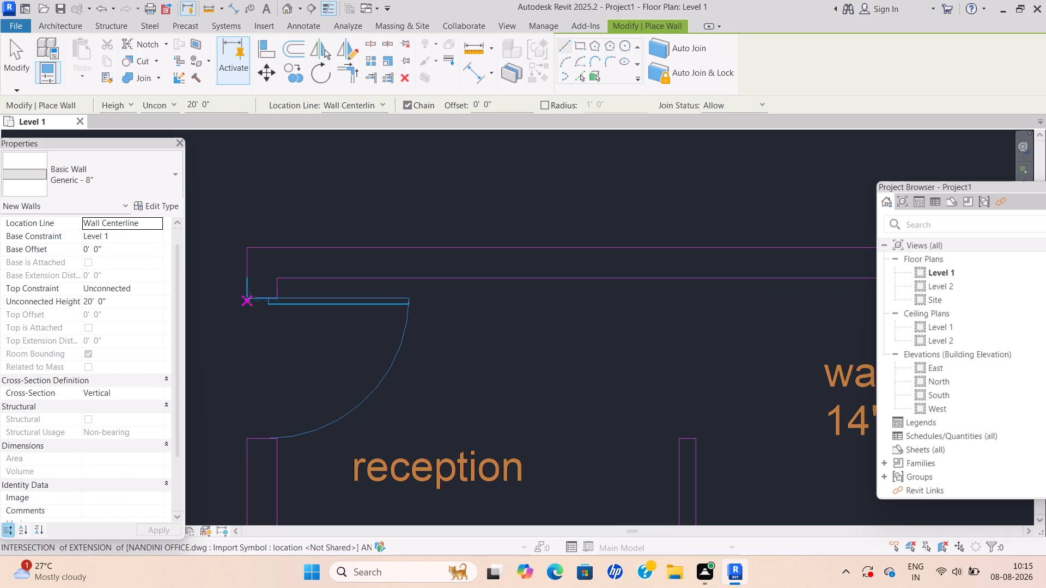
Duplicate the Generic - 8" basic wall type under the name wall8".
scroll(119, 283, "down", 1)
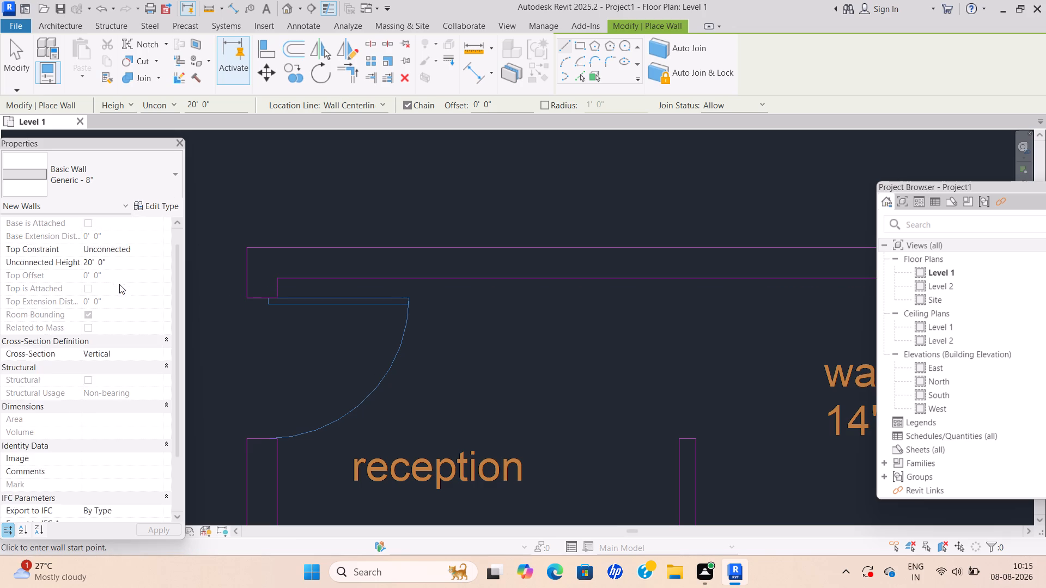
scroll(119, 284, "down", 4)
middle_click_drag(138, 304, 142, 288)
left_click(157, 206)
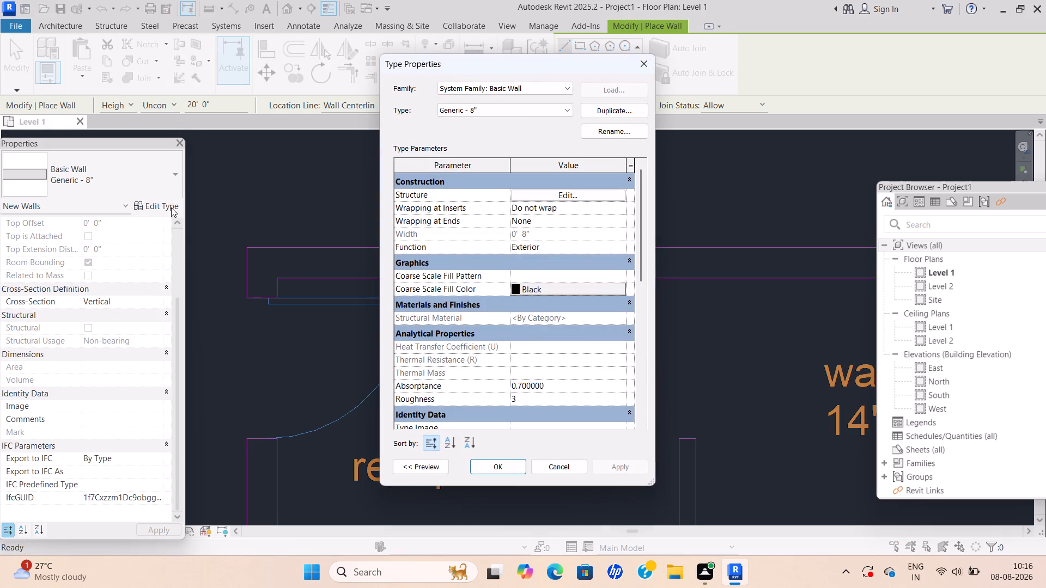
left_click(617, 108)
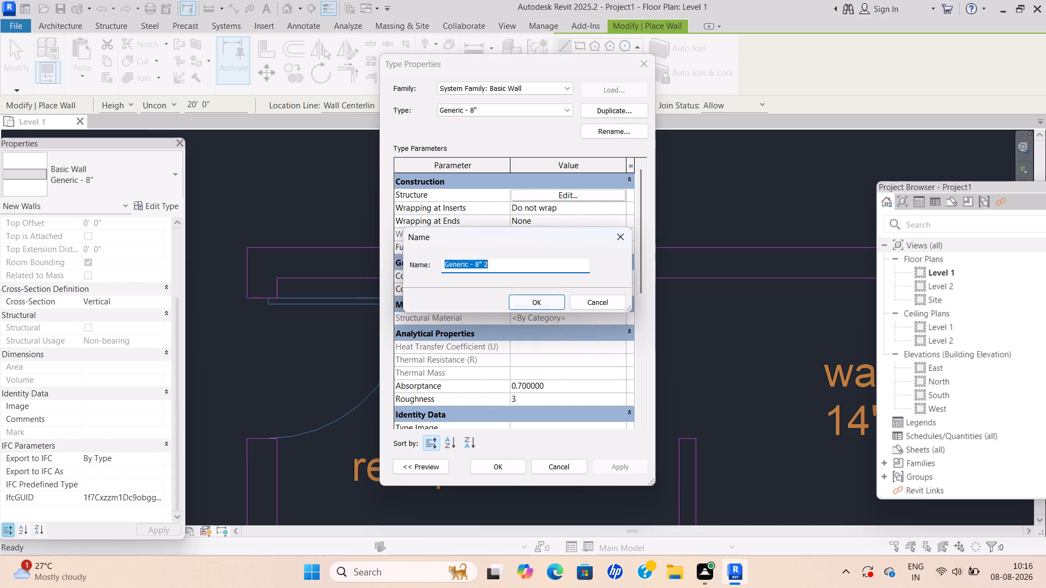
left_click(504, 262)
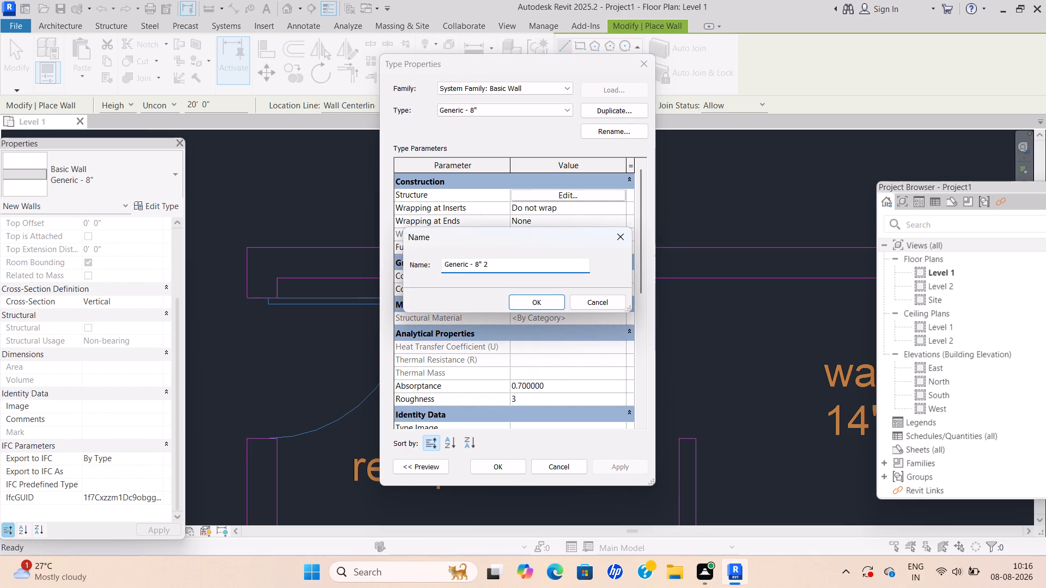
key("BackSpace")
key("BackSpace")
key("BackSpace")
key("BackSpace")
key("BackSpace")
key("BackSpace")
key("BackSpace")
key("BackSpace")
key("BackSpace")
key("BackSpace")
key("BackSpace")
key("BackSpace")
key("BackSpace")
key("BackSpace")
key("BackSpace")
key("BackSpace")
key("BackSpace")
key("BackSpace")
key("BackSpace")
key("BackSpace")
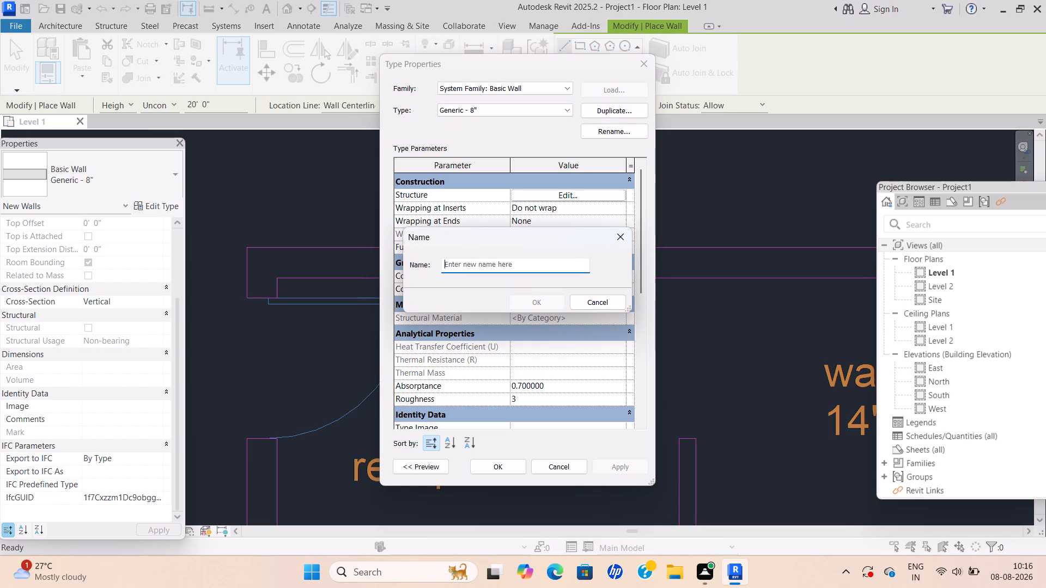
type("wall")
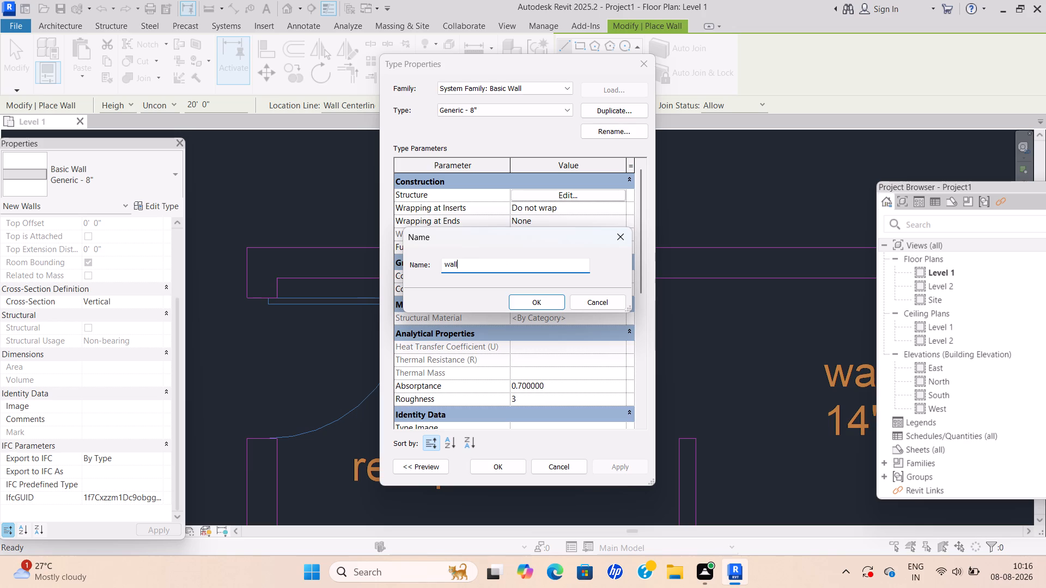
key("8")
key("shift+quotedbl")
left_click(542, 302)
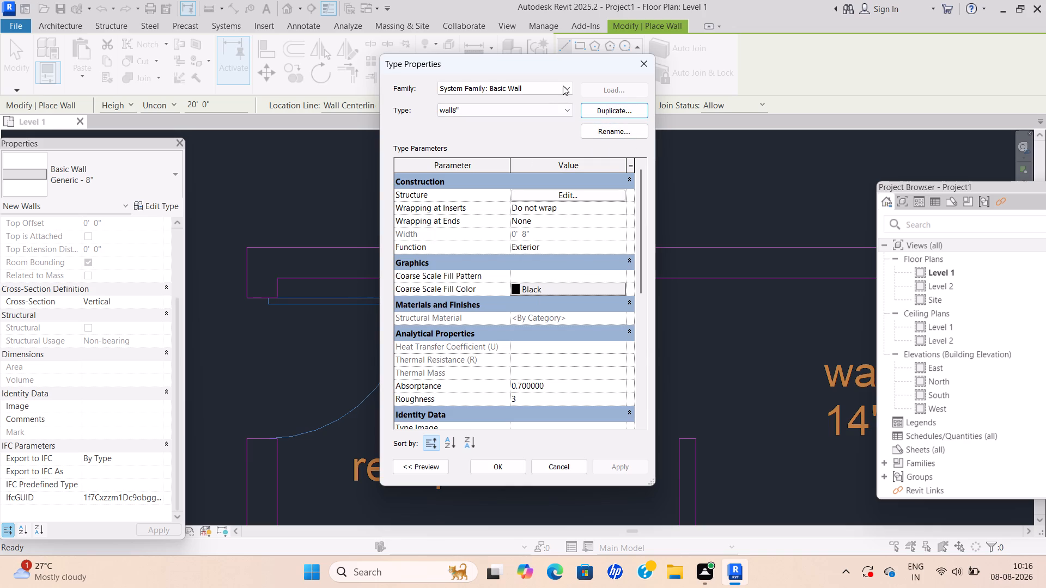
Look at the layer structure of the wall8" type without changing it.
left_click(580, 195)
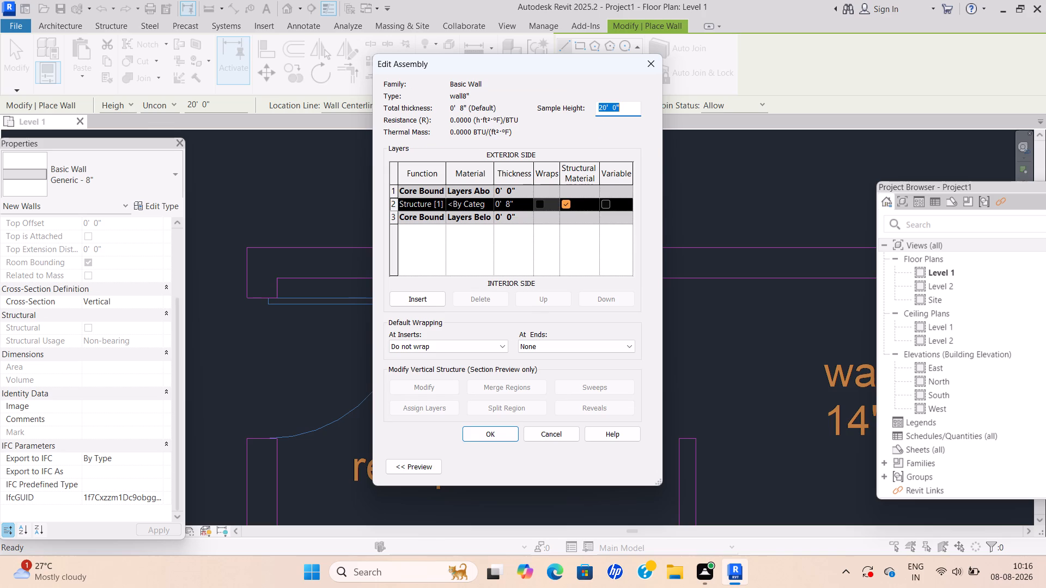
left_click(643, 68)
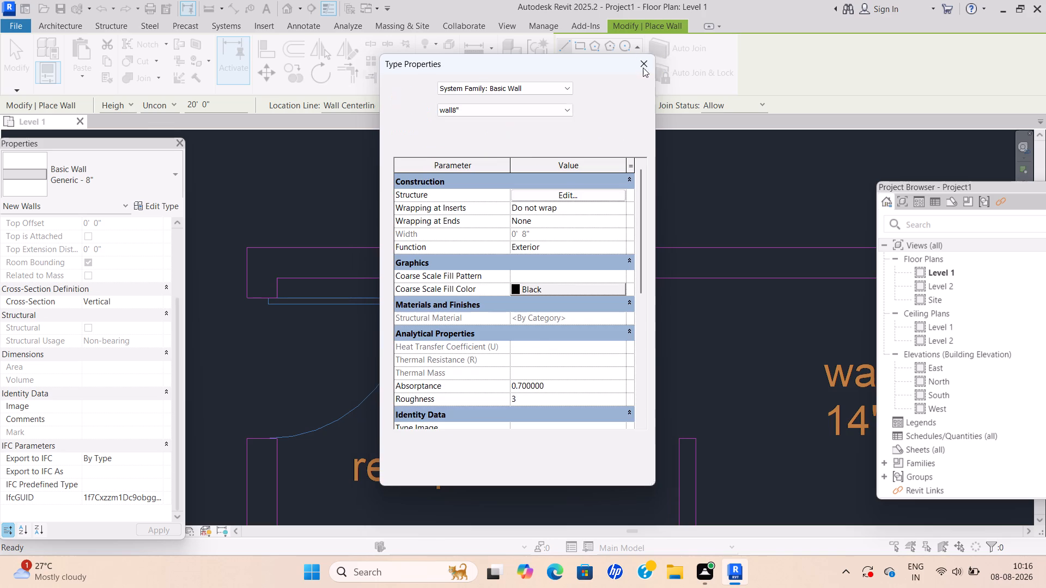
Duplicate the wall8" type as another basic wall type named wall9".
left_click(624, 113)
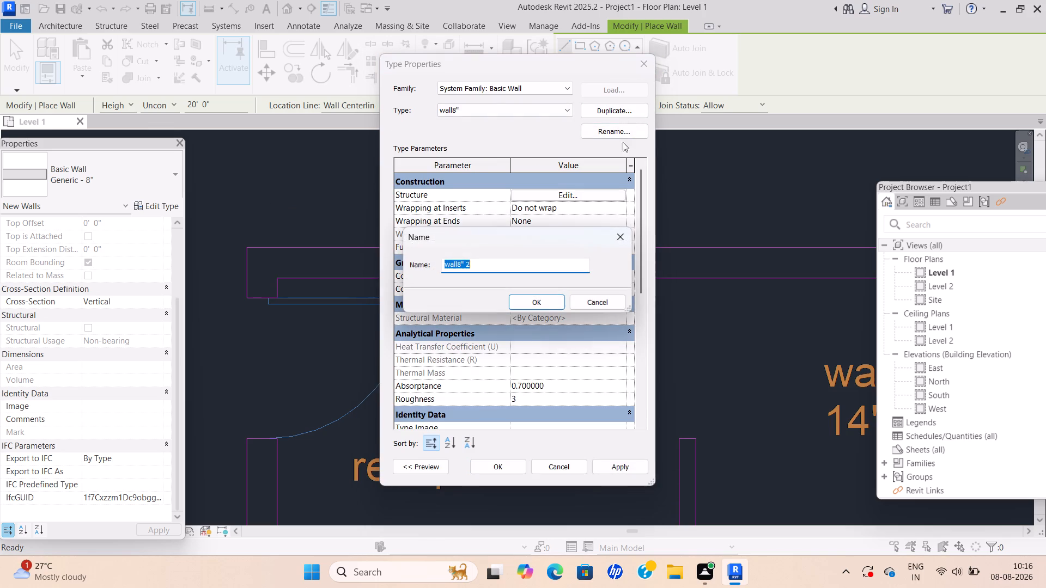
left_click(503, 267)
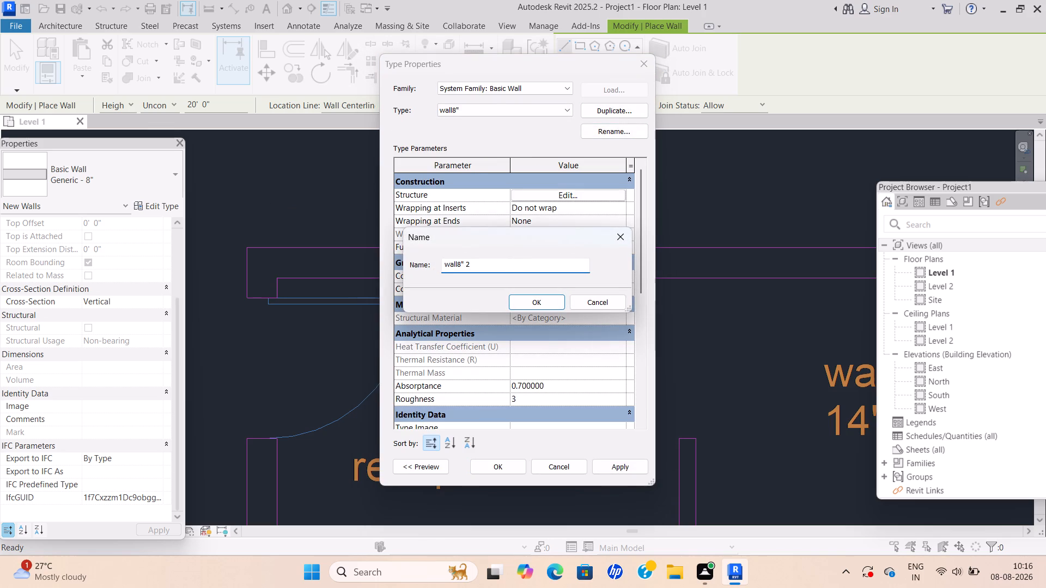
key("BackSpace")
key("BackSpace")
key("BackSpace")
key("BackSpace")
key("BackSpace")
key("BackSpace")
key("BackSpace")
key("BackSpace")
key("BackSpace")
key("BackSpace")
key("BackSpace")
key("BackSpace")
key("BackSpace")
key("BackSpace")
key("BackSpace")
key("BackSpace")
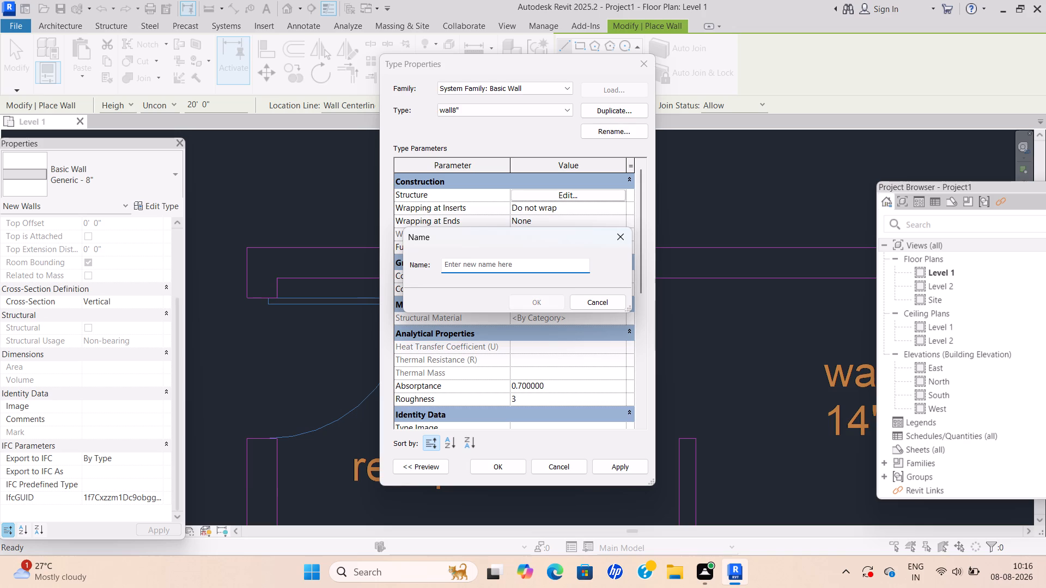
type("wall")
type("9\"")
left_click(532, 308)
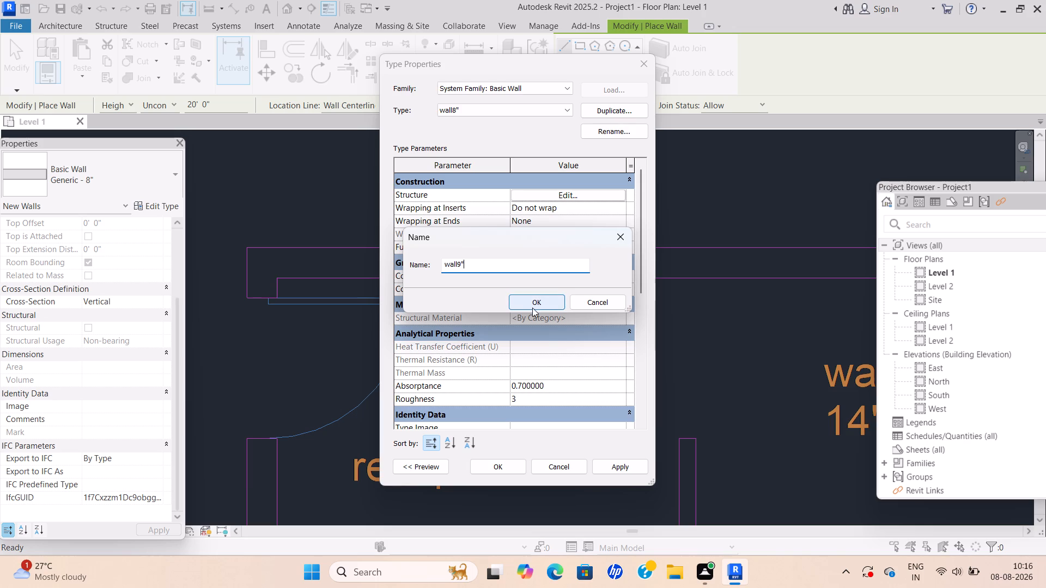
Set the sample height in the wall9" assembly to 10'.
left_click(573, 192)
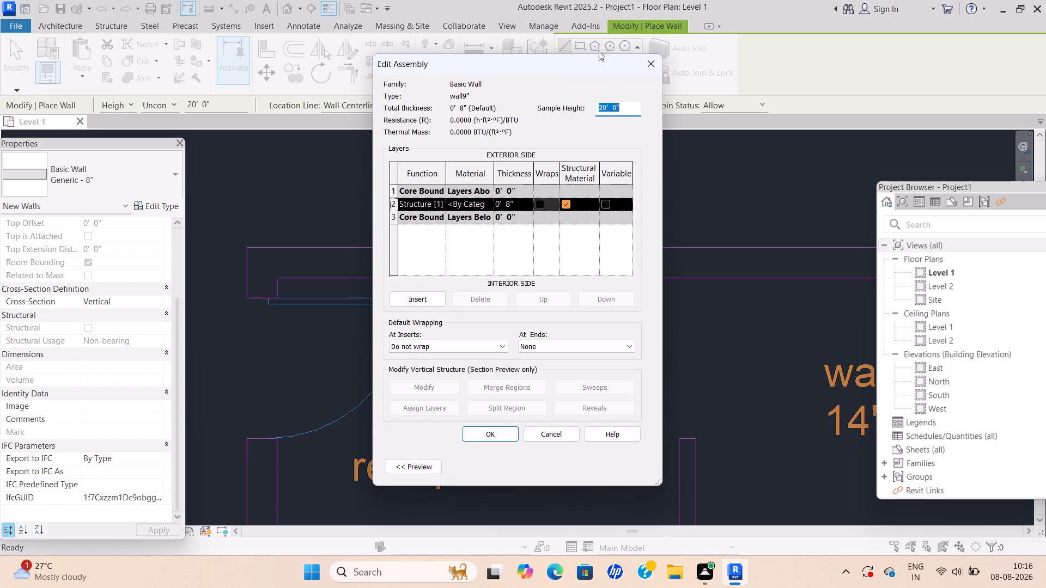
left_click(627, 105)
key("BackSpace")
key("BackSpace")
key("BackSpace")
key("BackSpace")
key("BackSpace")
key("BackSpace")
key("BackSpace")
key("BackSpace")
key("BackSpace")
key("BackSpace")
key("BackSpace")
key("BackSpace")
key("BackSpace")
key("BackSpace")
type("10")
key("apostrophe")
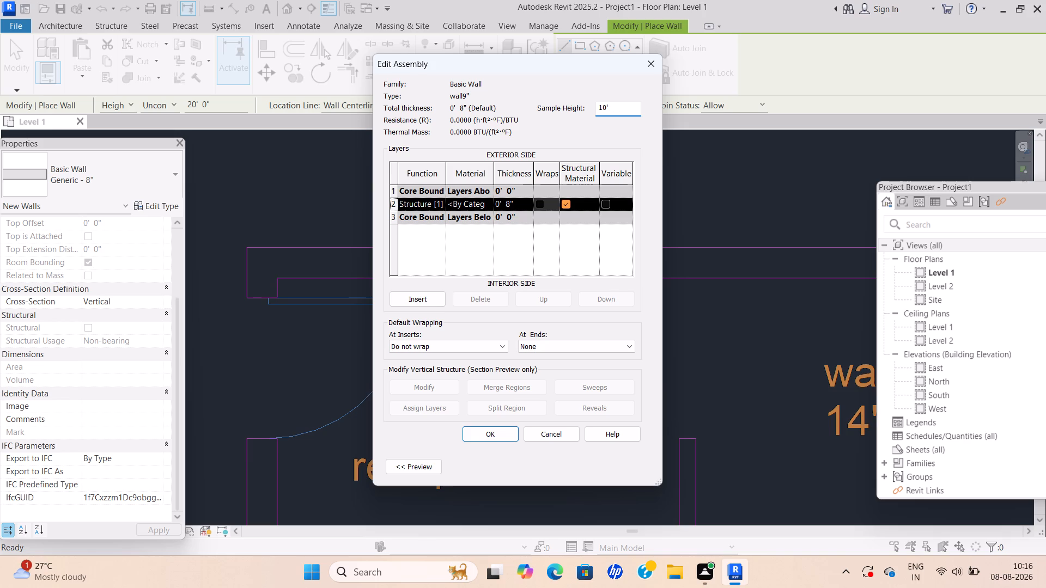
key("Return")
Set the thickness of wall9"'s structure layer to 9" and accept the type for the new walls.
left_click(518, 200)
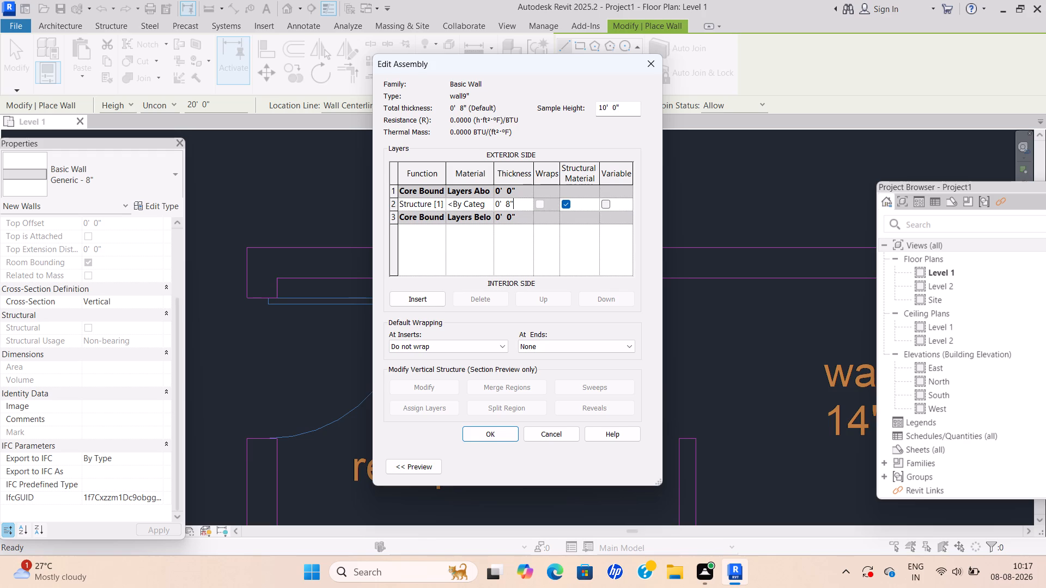
key("BackSpace")
key("BackSpace")
key("BackSpace")
key("BackSpace")
key("BackSpace")
key("BackSpace")
key("BackSpace")
key("BackSpace")
key("BackSpace")
key("BackSpace")
key("BackSpace")
key("BackSpace")
key("BackSpace")
type("9\"")
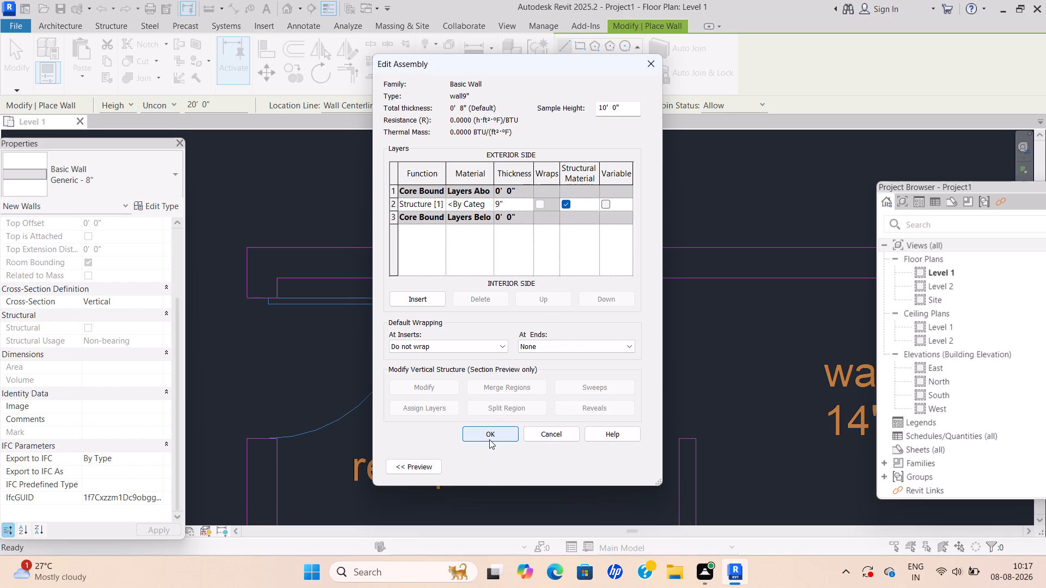
left_click(502, 434)
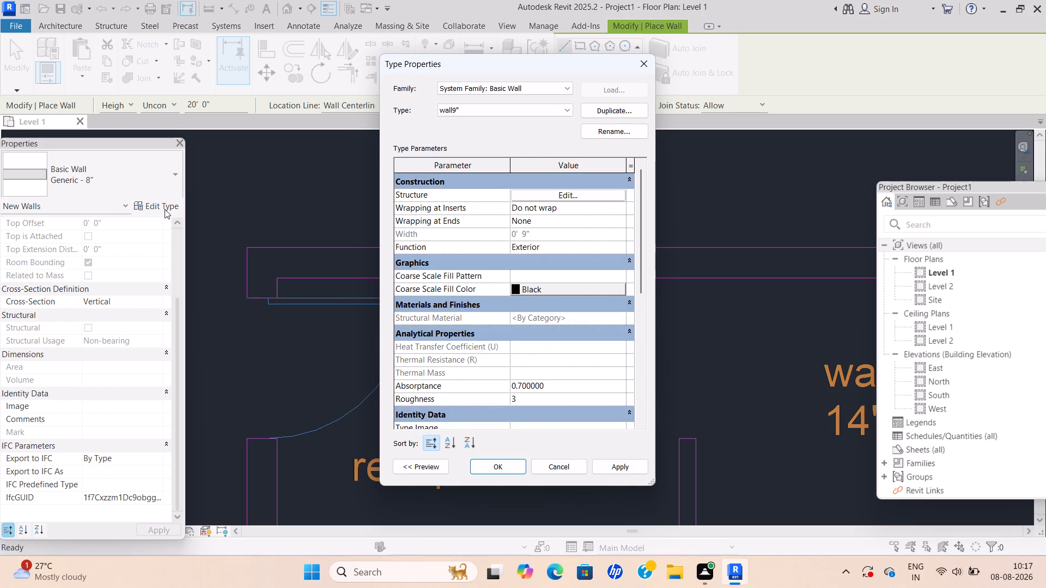
left_click(514, 463)
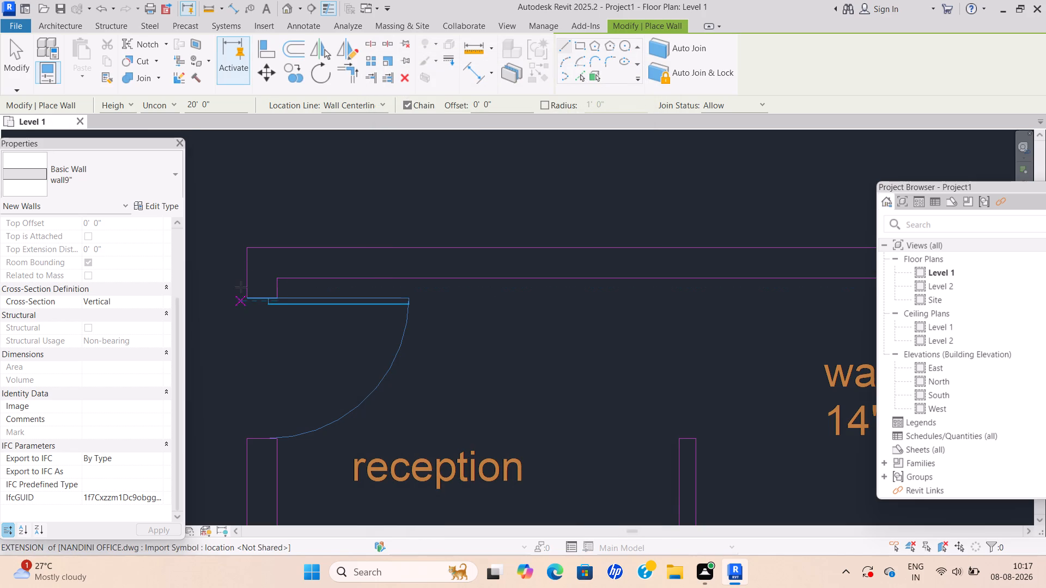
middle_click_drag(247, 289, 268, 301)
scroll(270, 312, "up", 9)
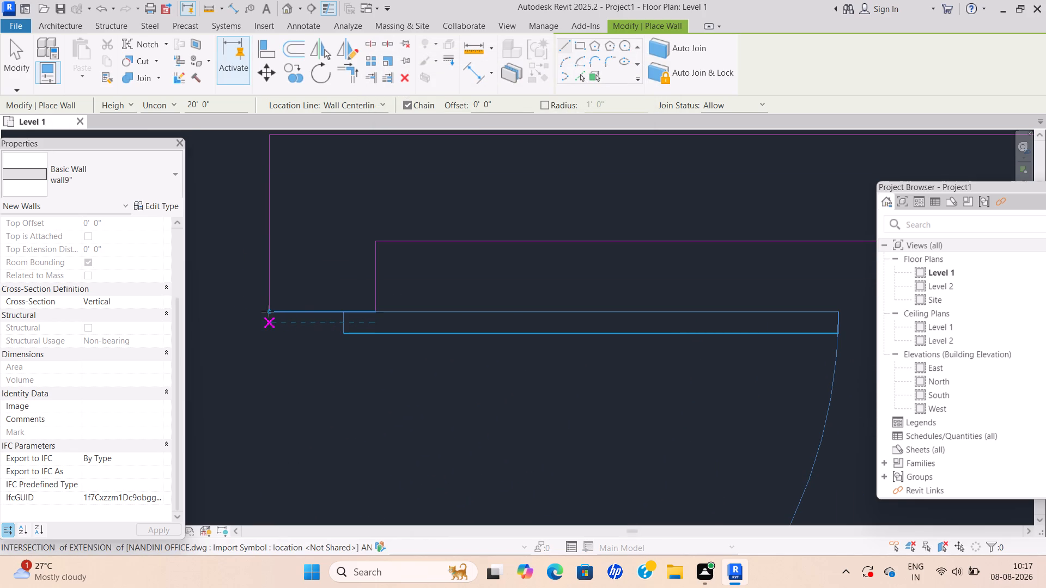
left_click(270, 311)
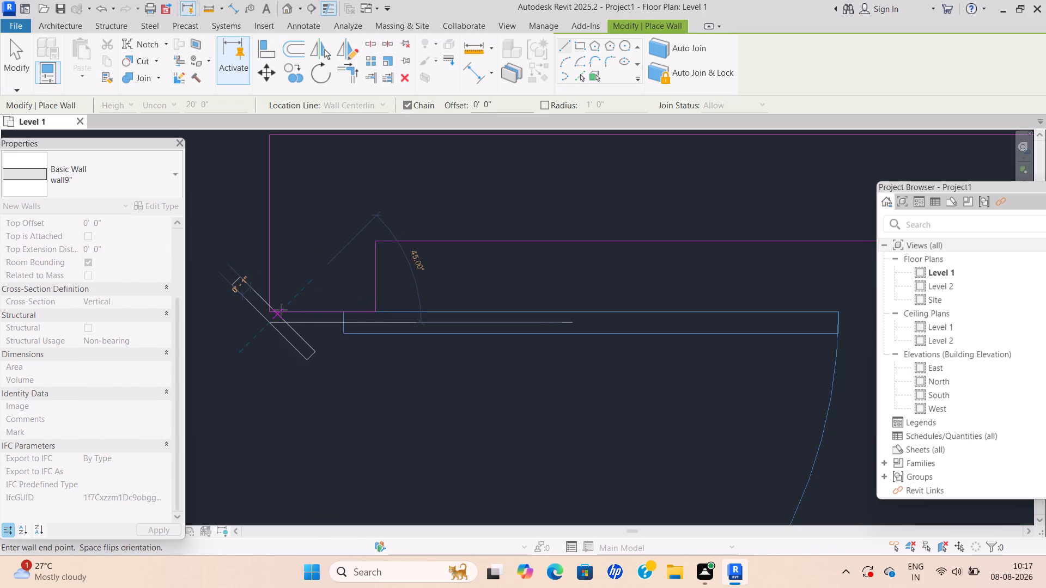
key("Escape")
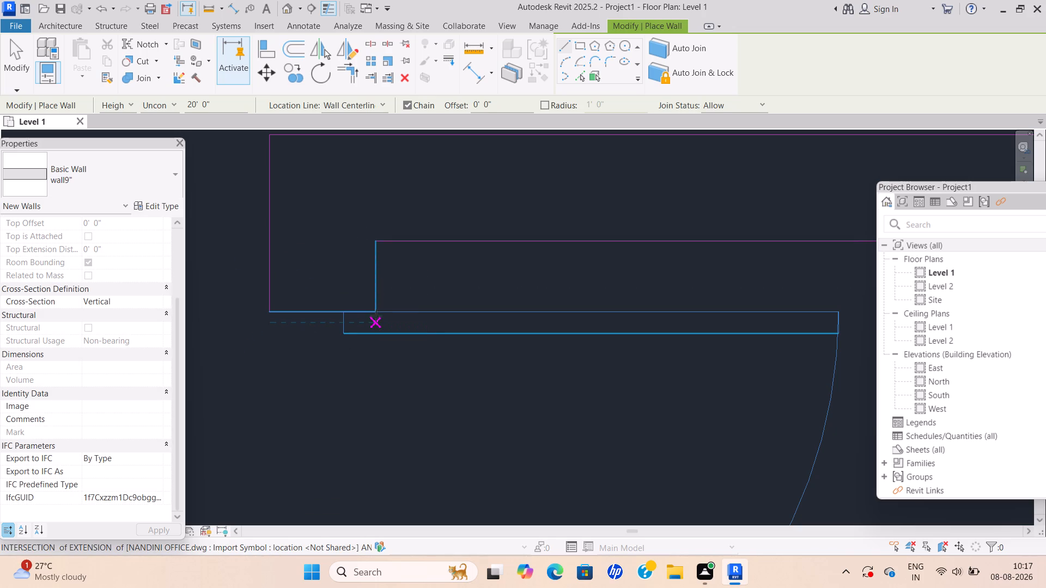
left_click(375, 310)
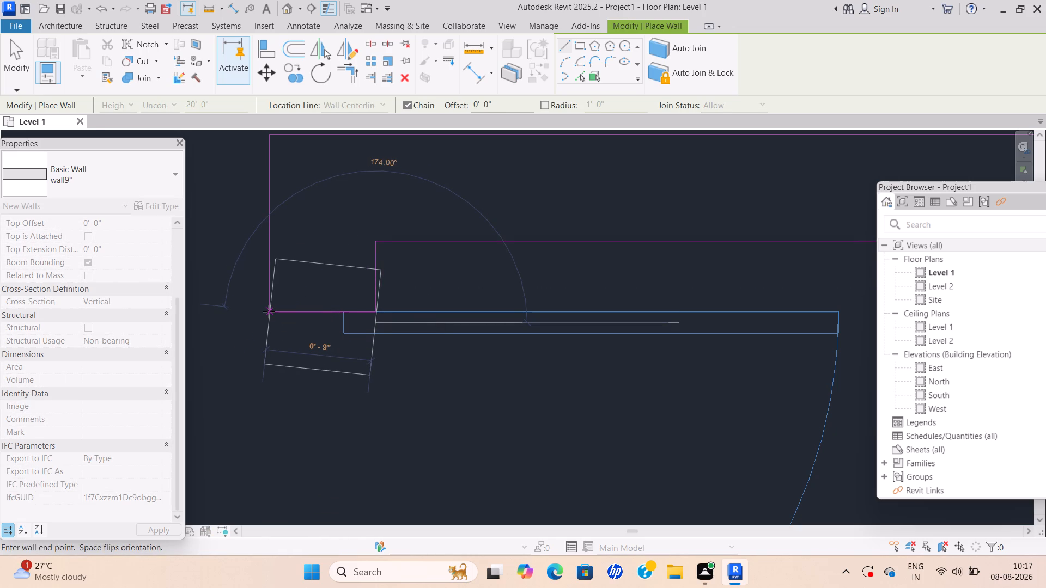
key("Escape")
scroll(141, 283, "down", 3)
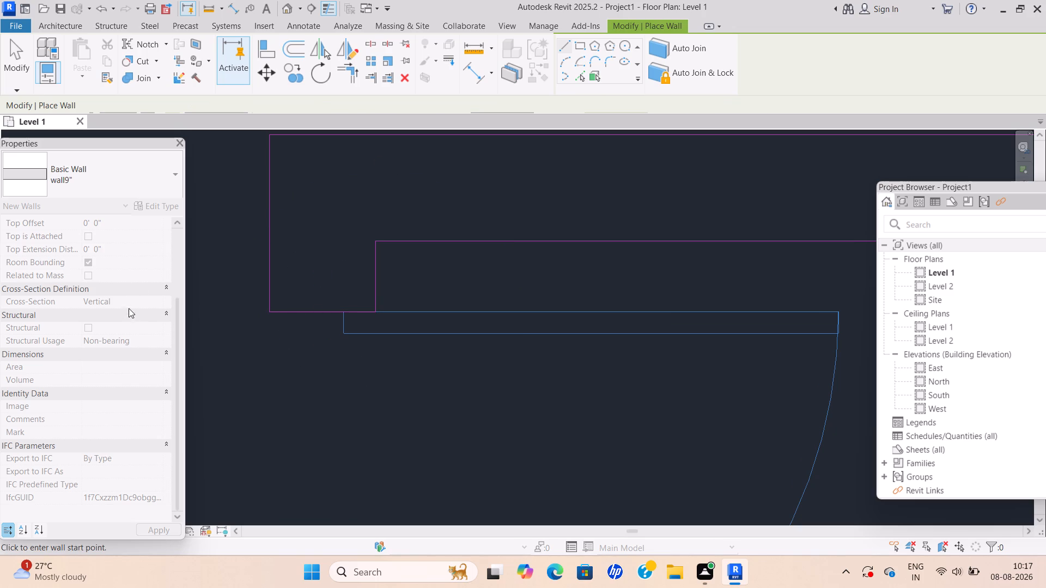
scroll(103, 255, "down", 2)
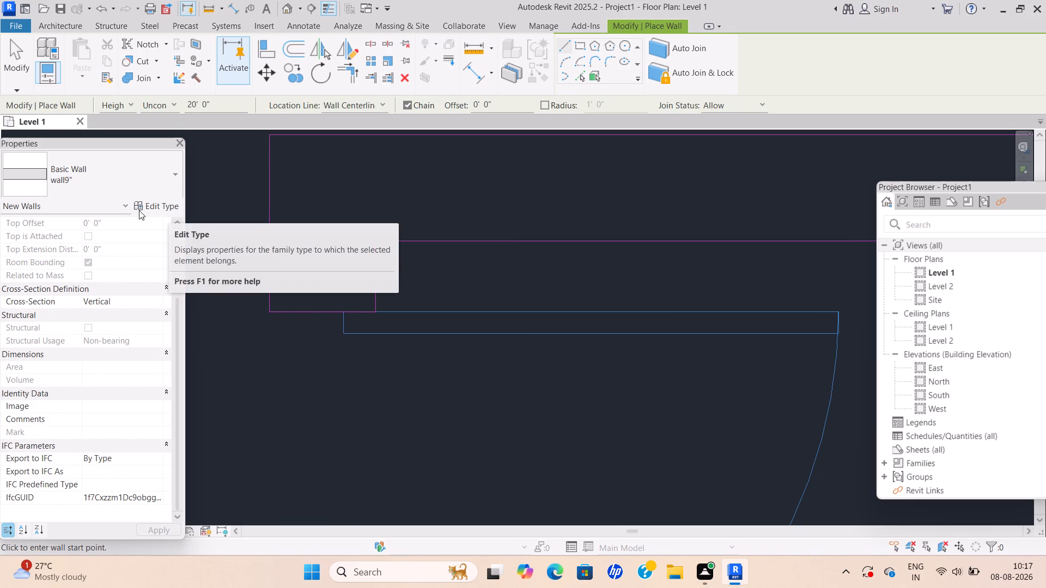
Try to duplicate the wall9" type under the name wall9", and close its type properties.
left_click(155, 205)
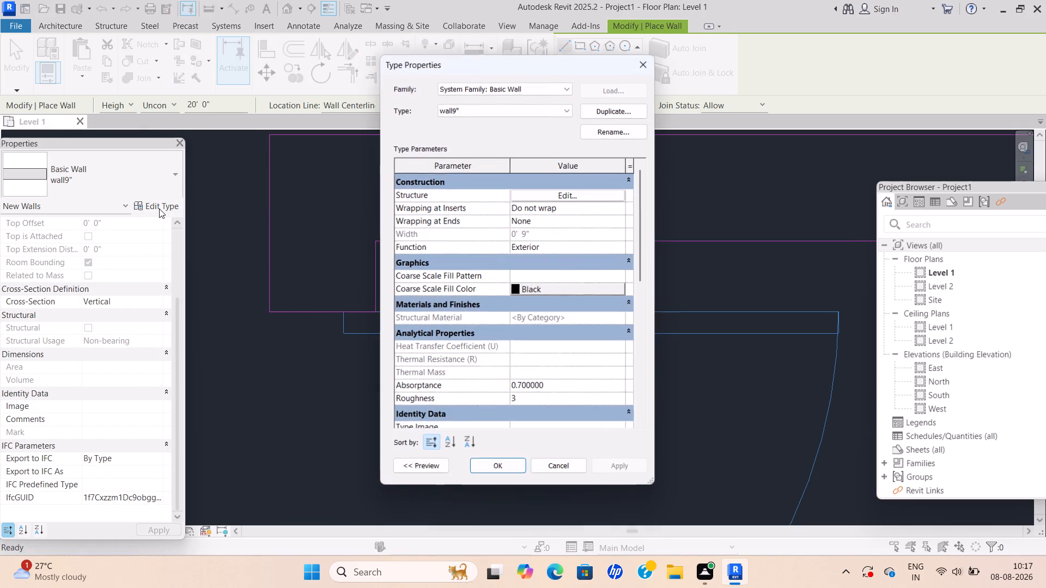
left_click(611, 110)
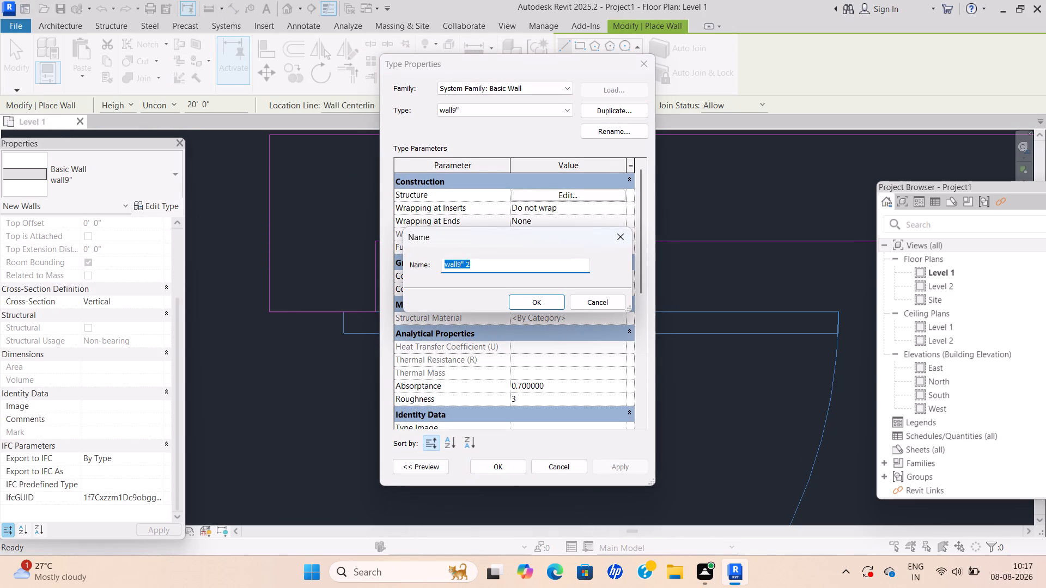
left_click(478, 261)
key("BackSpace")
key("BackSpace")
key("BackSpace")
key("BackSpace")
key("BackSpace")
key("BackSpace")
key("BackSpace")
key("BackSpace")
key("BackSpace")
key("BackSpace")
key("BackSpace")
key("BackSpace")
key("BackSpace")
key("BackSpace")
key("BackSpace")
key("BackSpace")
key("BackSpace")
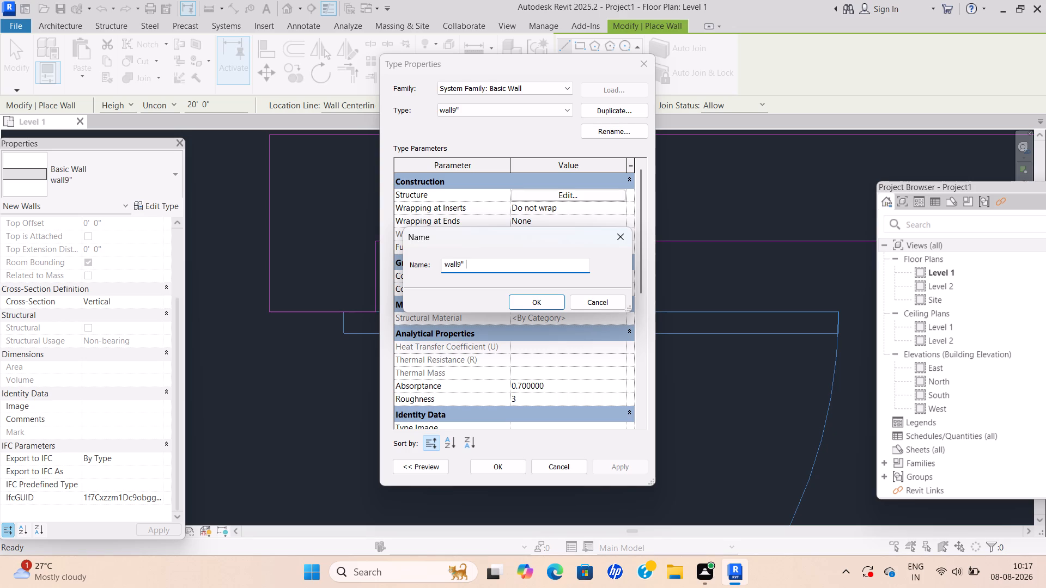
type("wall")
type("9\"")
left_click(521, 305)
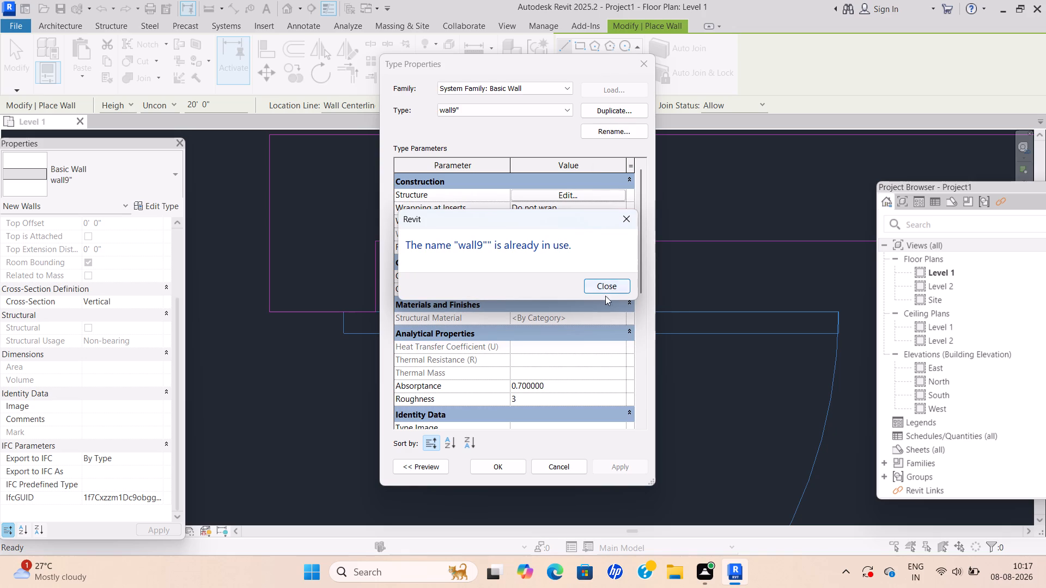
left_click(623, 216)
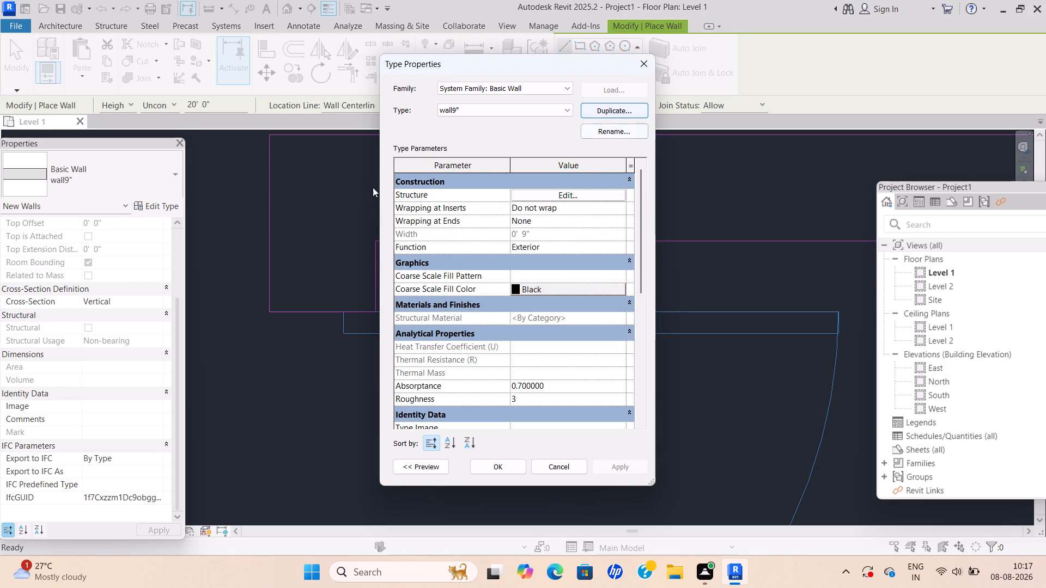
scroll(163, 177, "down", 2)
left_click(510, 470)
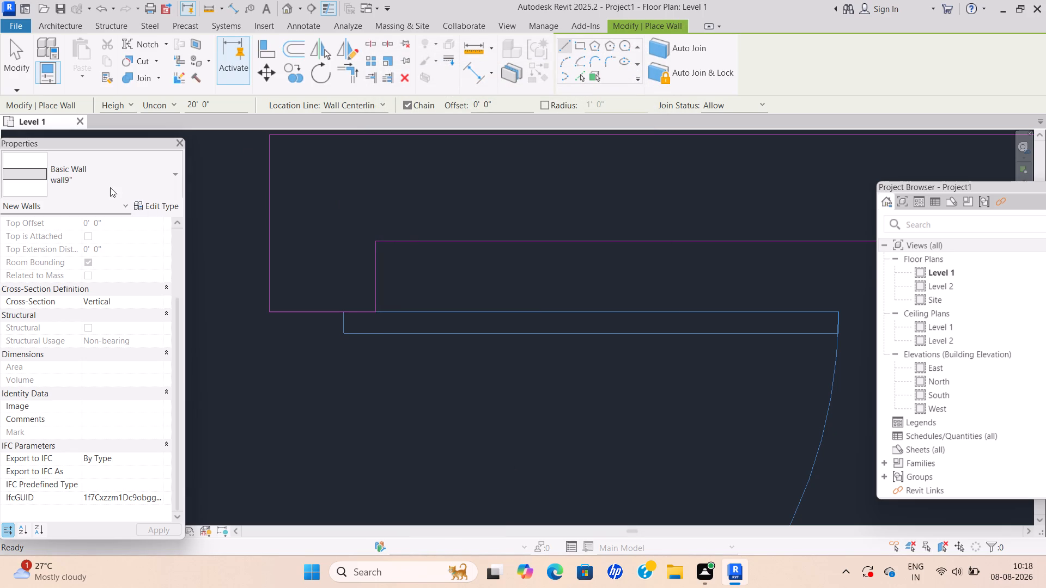
Restart the architectural Wall command with the basic wall type wall9".
left_click(60, 26)
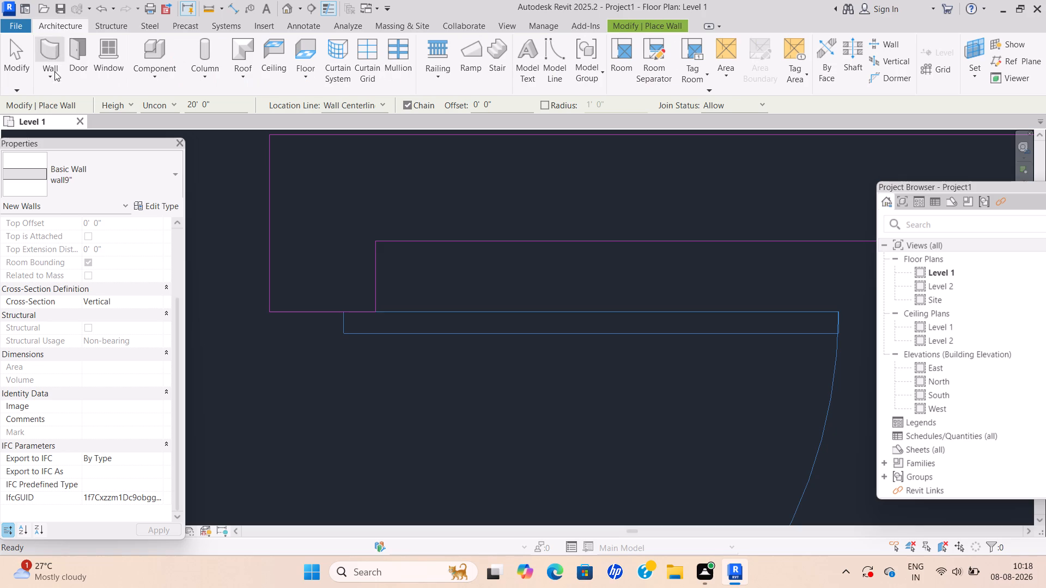
left_click(54, 76)
left_click(80, 94)
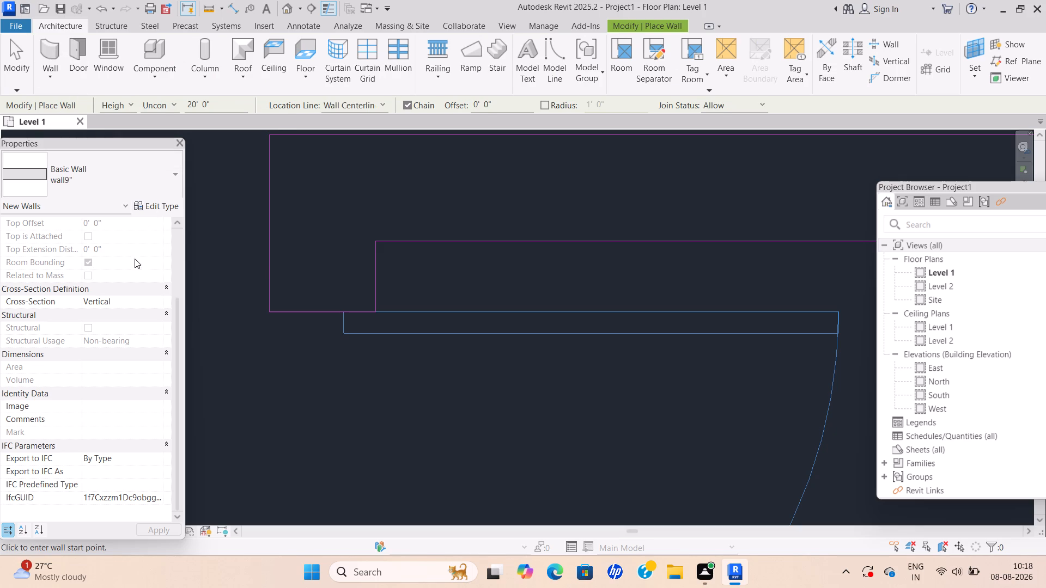
scroll(135, 274, "down", 1)
scroll(69, 246, "down", 2)
scroll(51, 291, "down", 3)
left_click(66, 176)
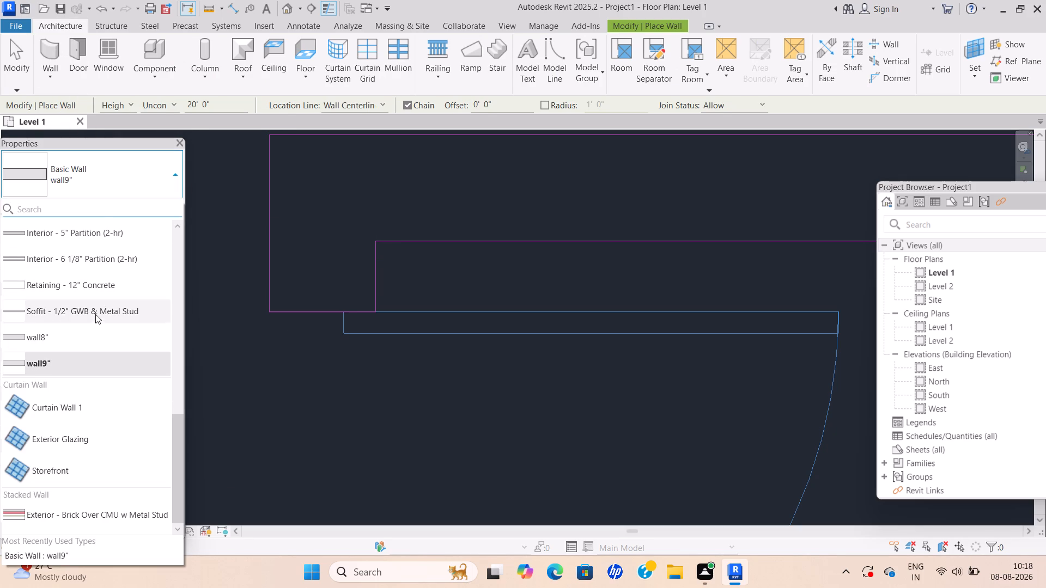
left_click(95, 361)
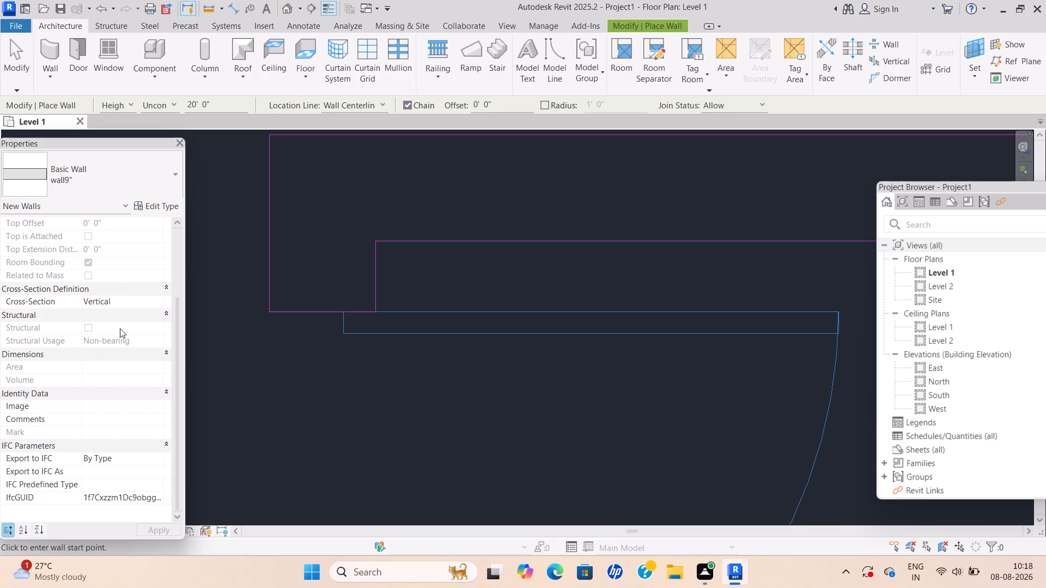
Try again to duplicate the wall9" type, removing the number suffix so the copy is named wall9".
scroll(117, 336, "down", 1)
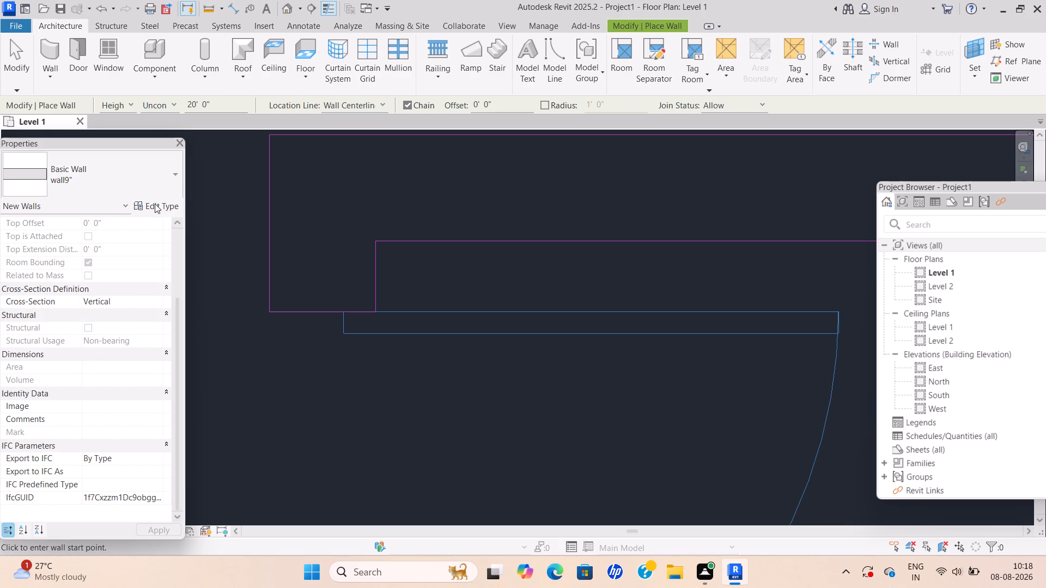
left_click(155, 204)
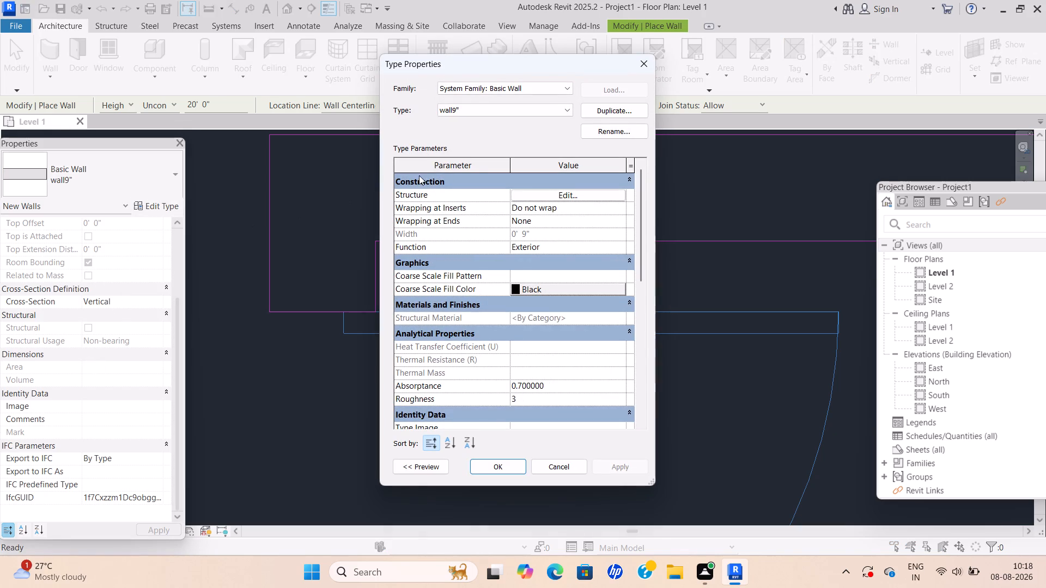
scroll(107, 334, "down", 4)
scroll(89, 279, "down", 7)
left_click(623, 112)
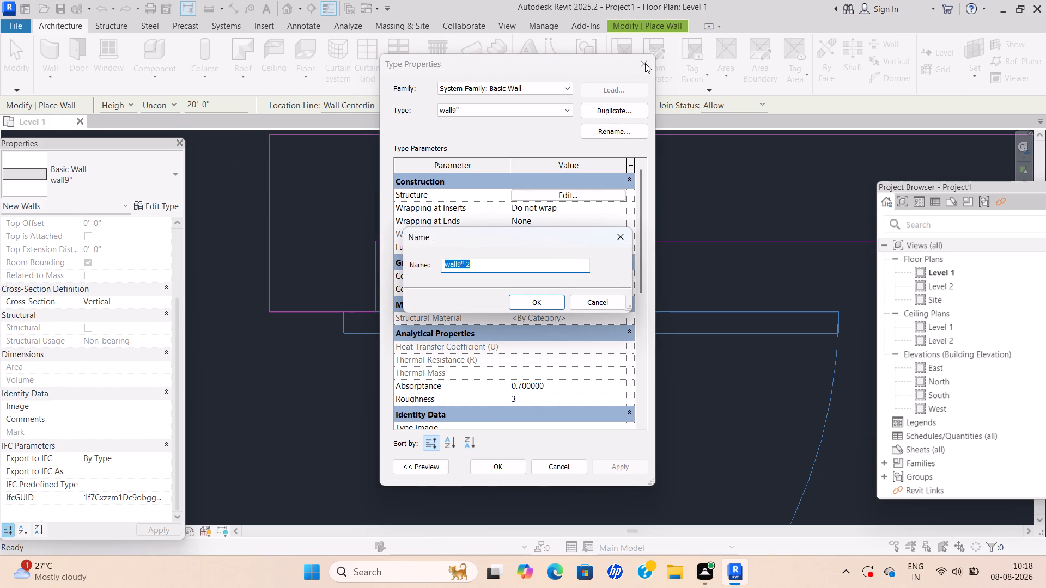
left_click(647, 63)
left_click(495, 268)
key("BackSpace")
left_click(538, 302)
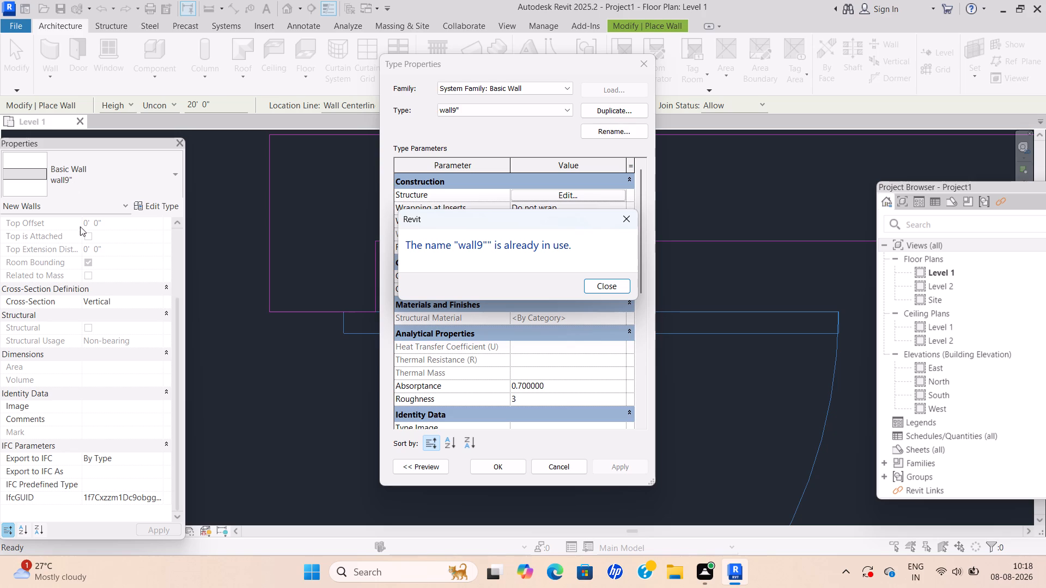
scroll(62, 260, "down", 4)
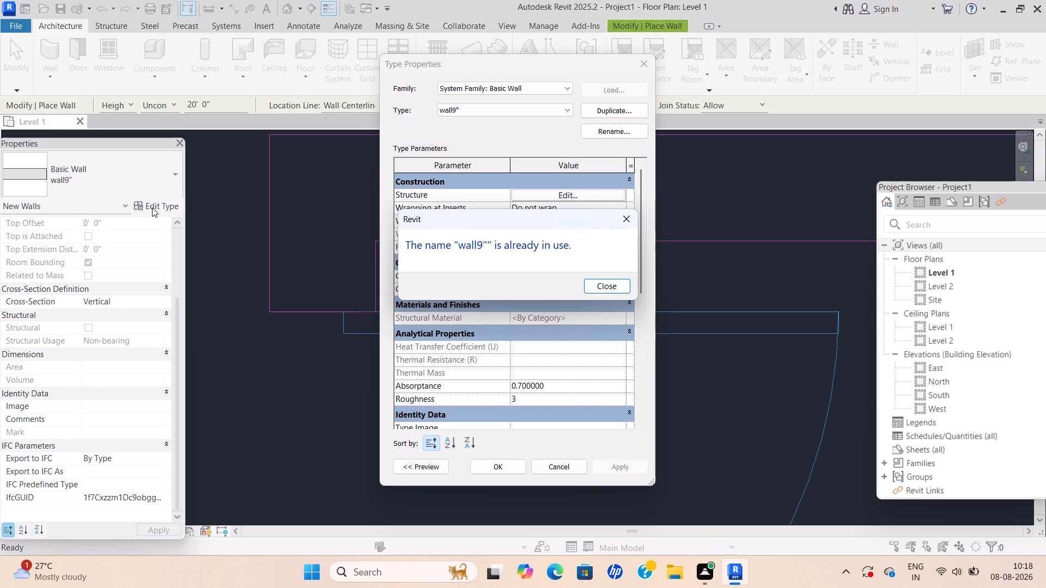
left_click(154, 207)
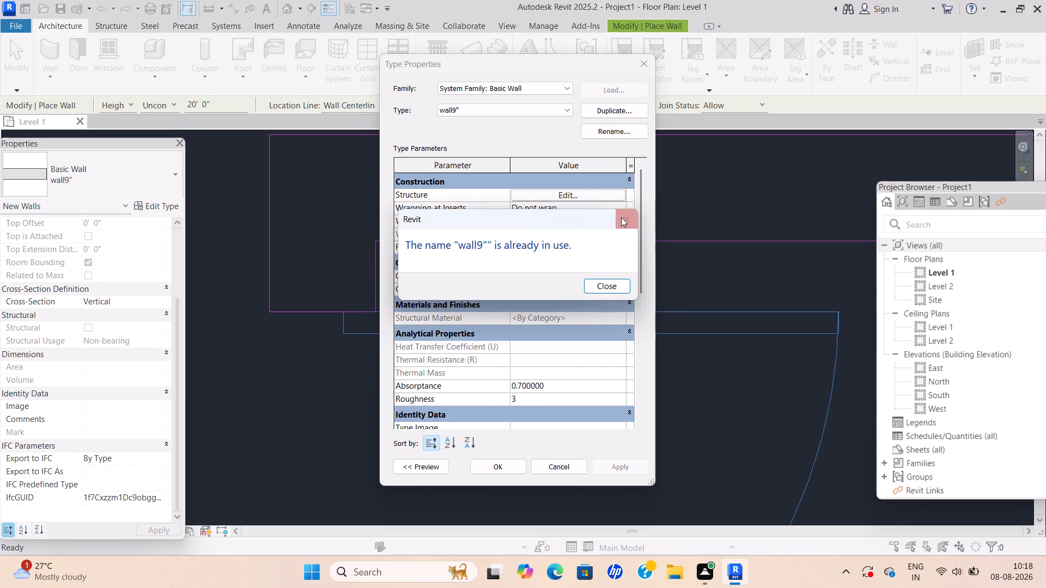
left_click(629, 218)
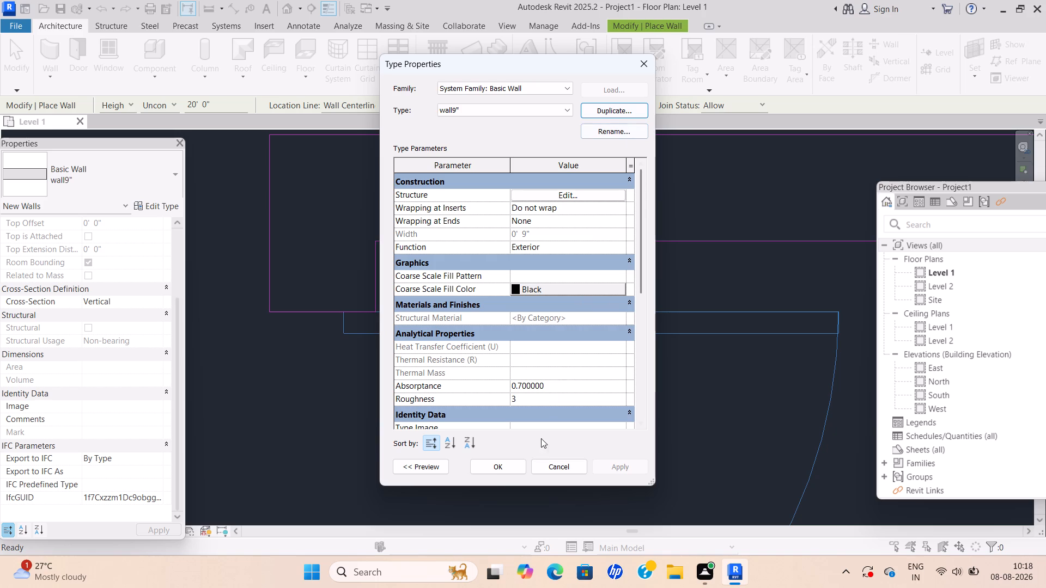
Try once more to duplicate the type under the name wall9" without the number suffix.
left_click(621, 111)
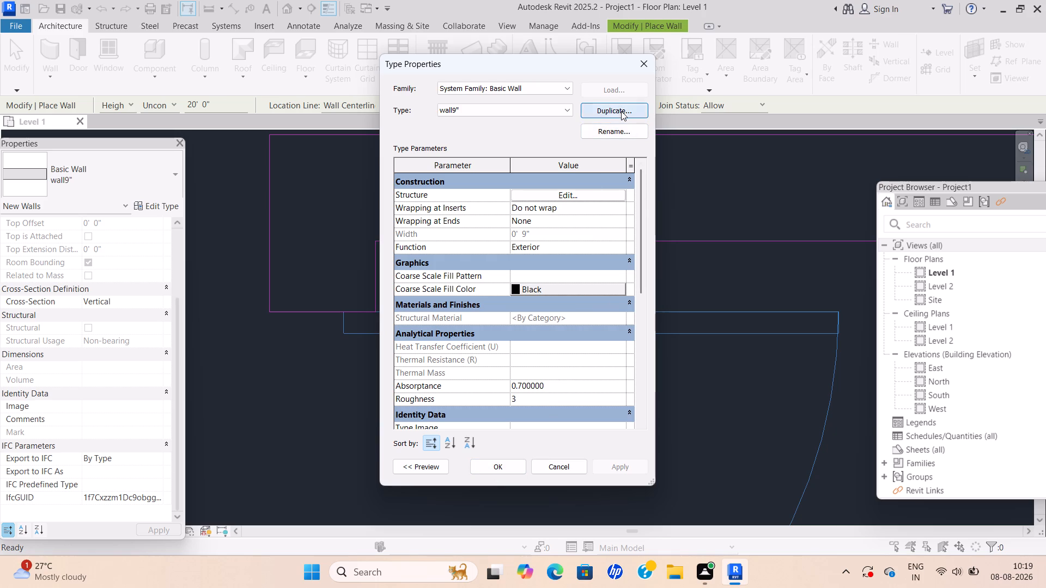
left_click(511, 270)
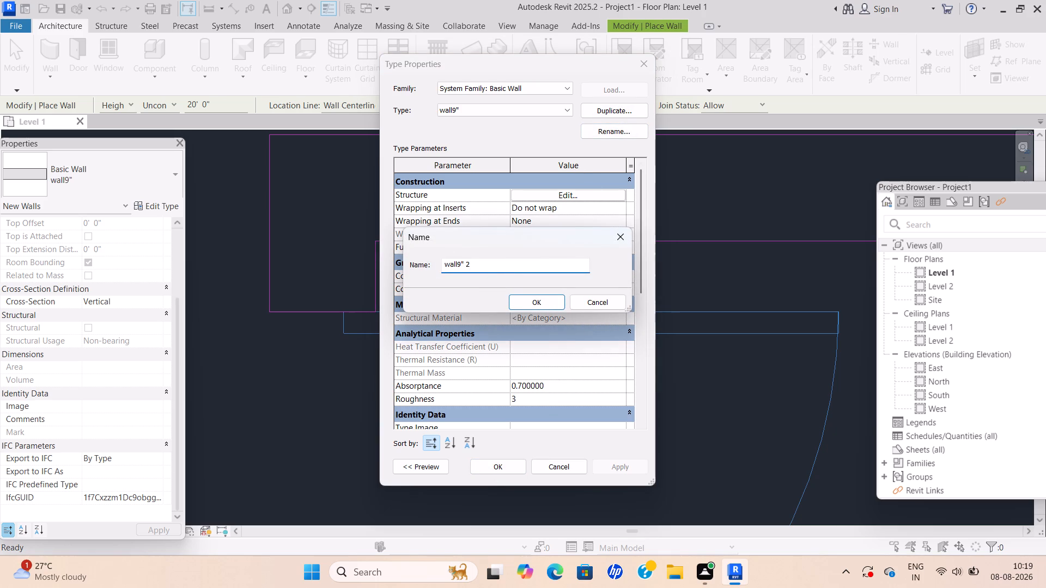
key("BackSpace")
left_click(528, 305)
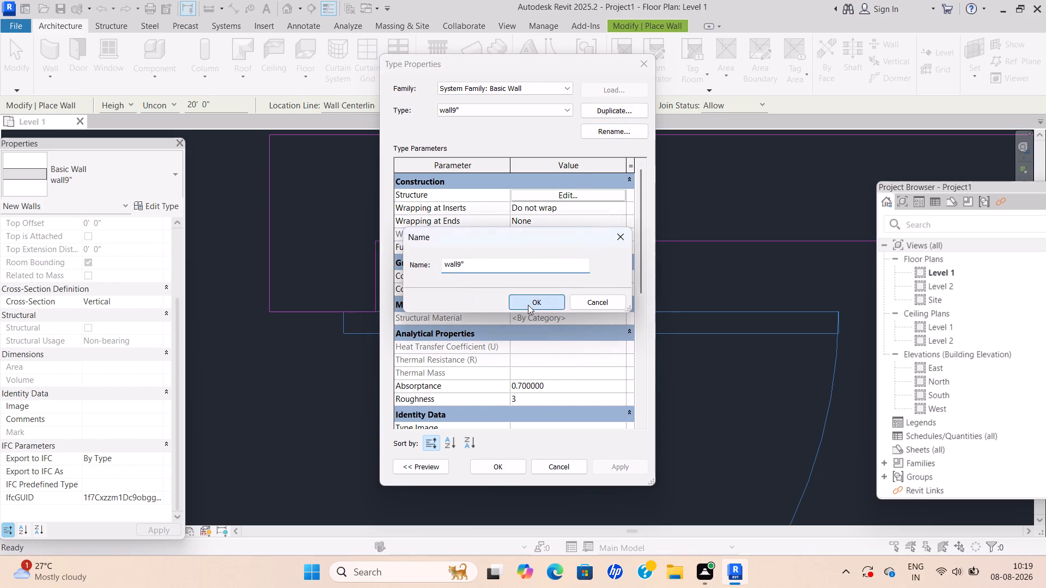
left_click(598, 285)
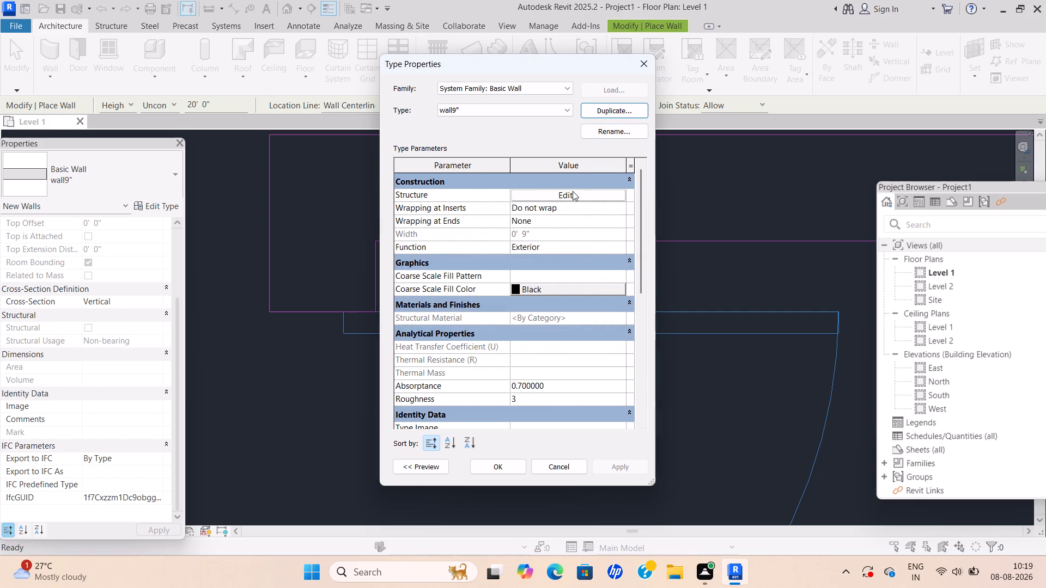
Inspect the layer structure of the wall9" type and accept its type properties.
left_click(574, 196)
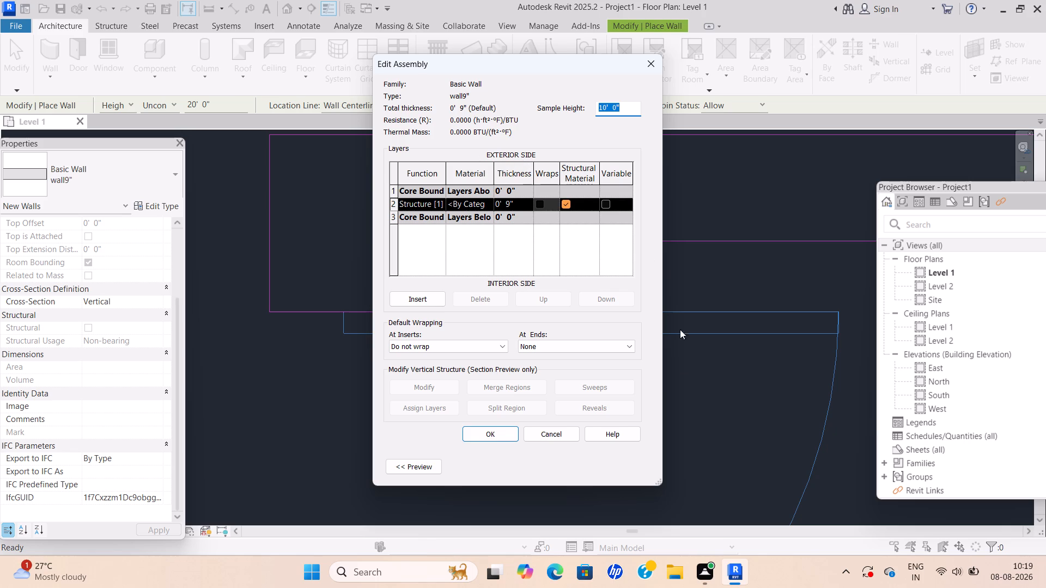
left_click(510, 431)
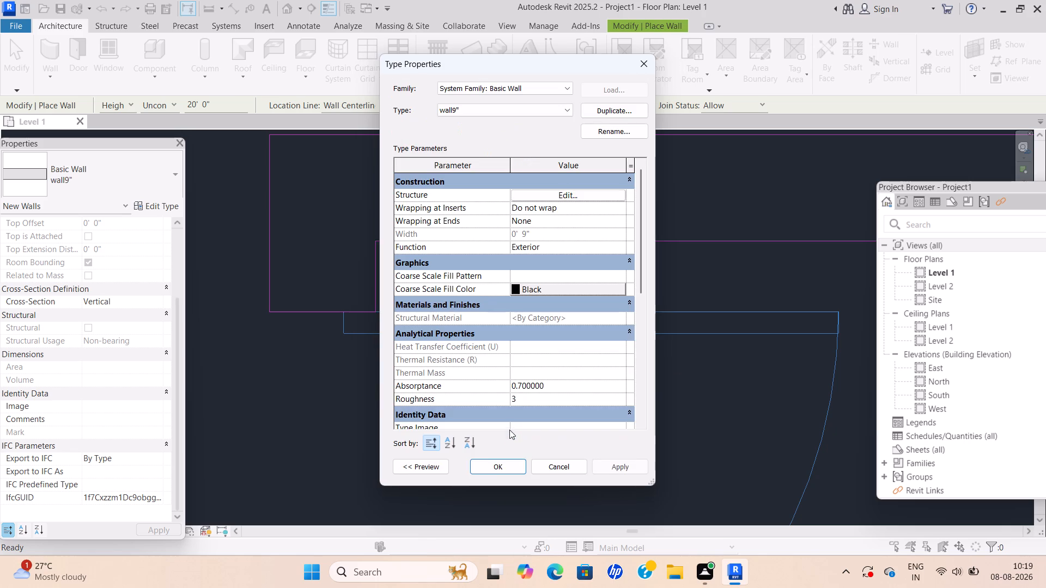
left_click(496, 464)
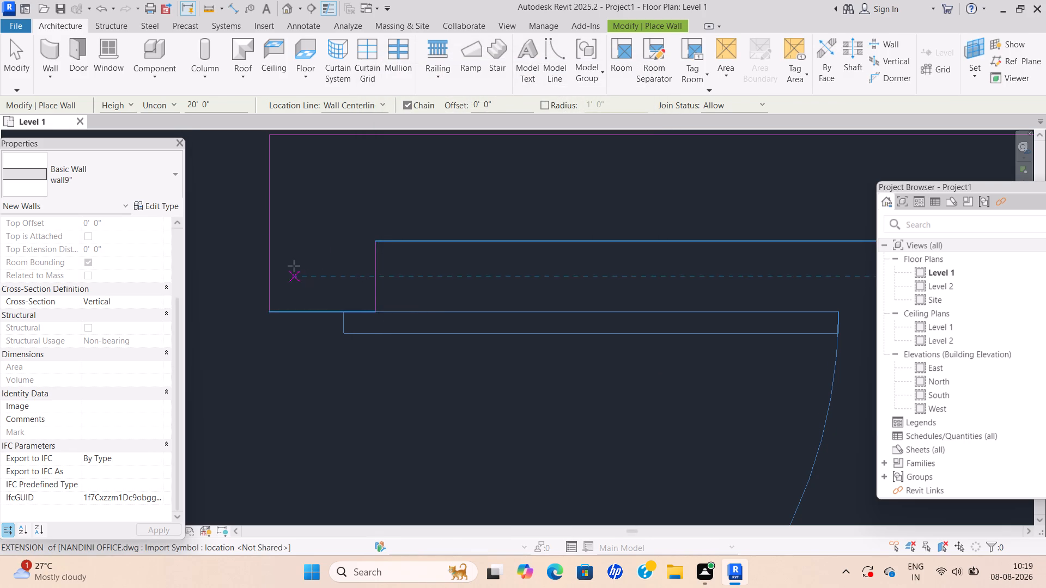
Reselect the basic wall type wall9" and inspect its layer structure again.
scroll(294, 267, "down", 1)
middle_click_drag(294, 267, 294, 301)
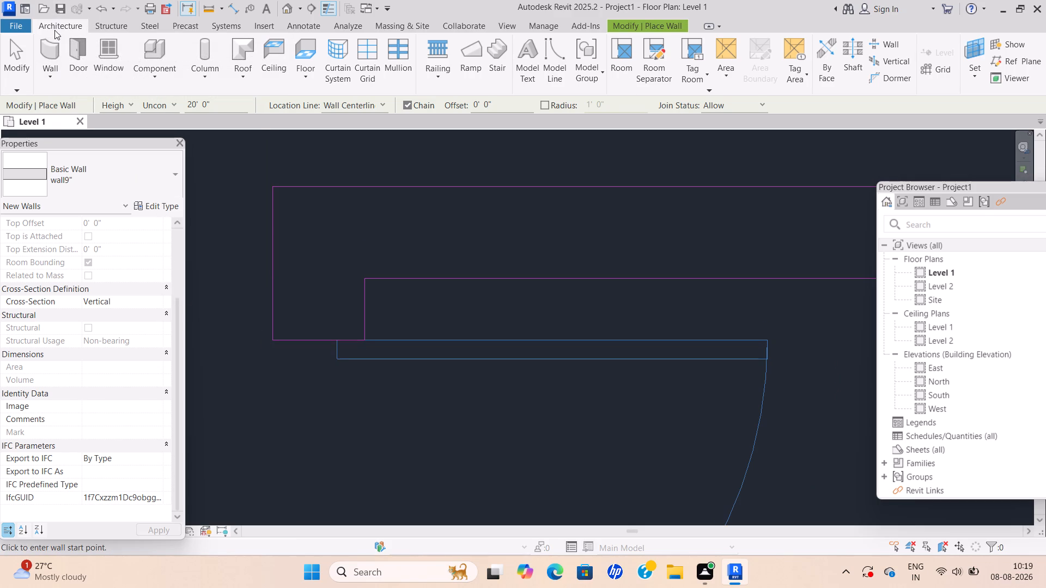
left_click(43, 176)
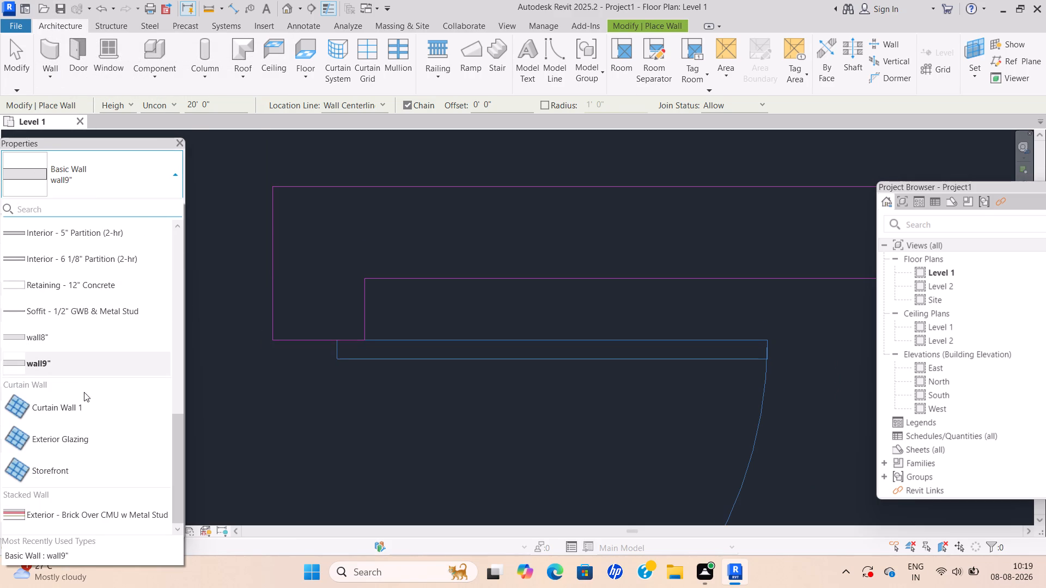
scroll(84, 393, "down", 1)
left_click(81, 363)
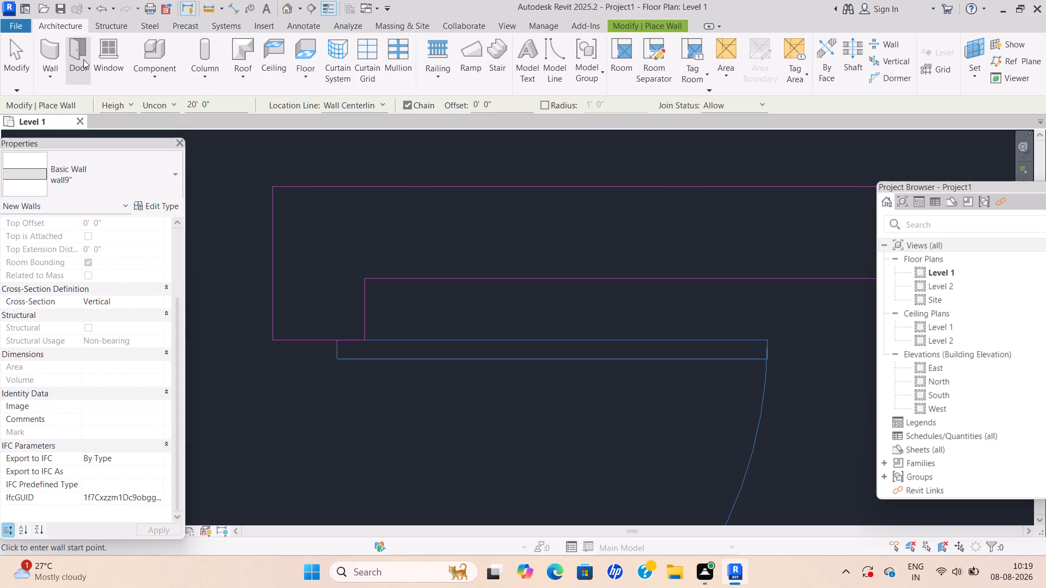
left_click(154, 205)
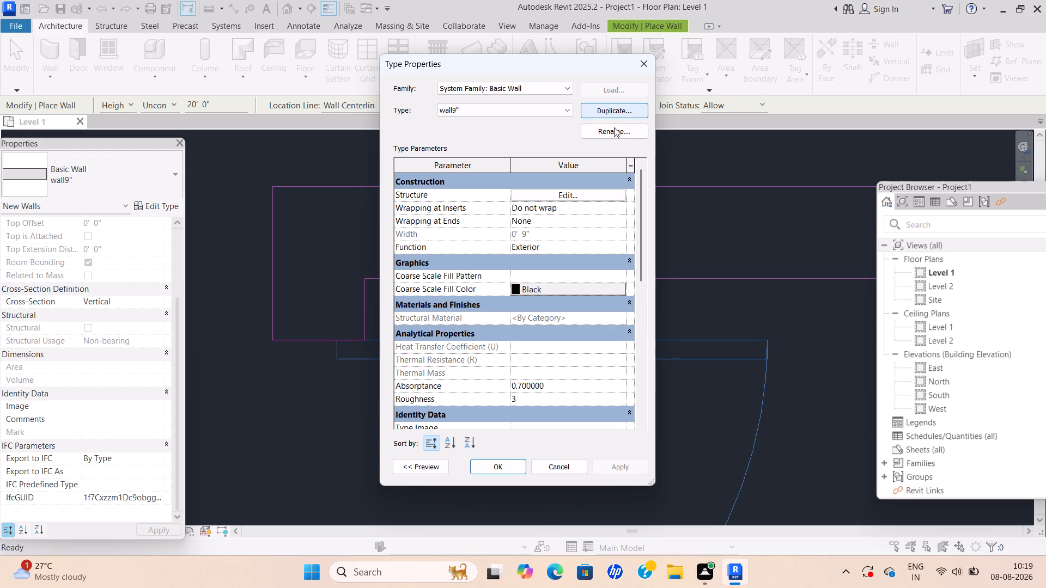
left_click(580, 193)
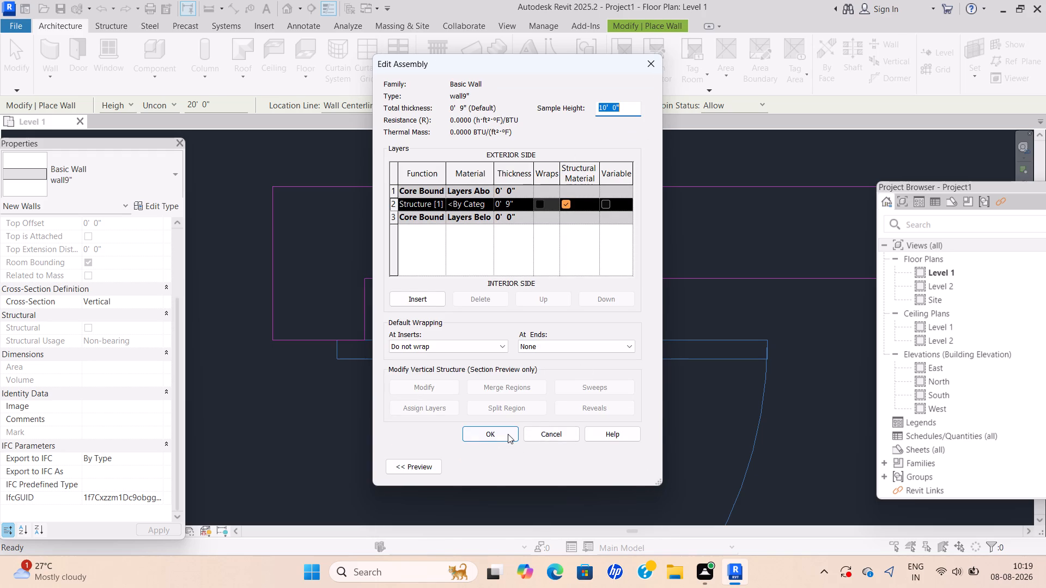
left_click(508, 434)
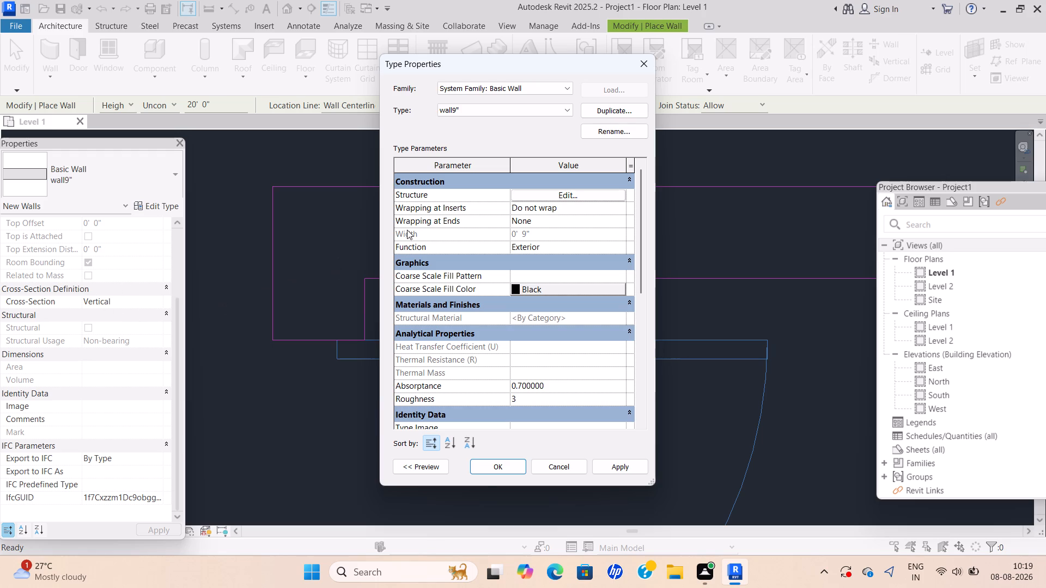
left_click(494, 467)
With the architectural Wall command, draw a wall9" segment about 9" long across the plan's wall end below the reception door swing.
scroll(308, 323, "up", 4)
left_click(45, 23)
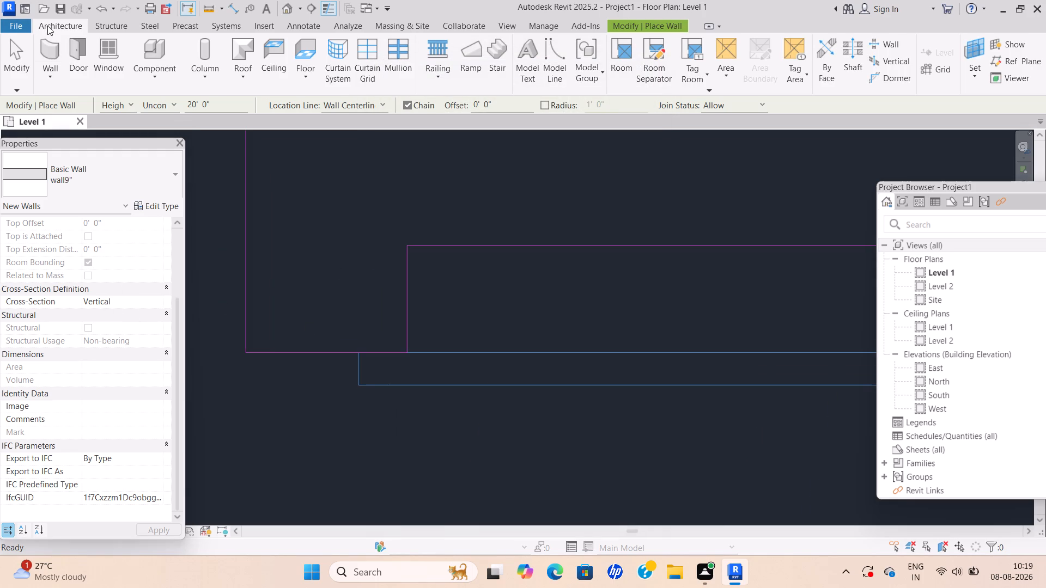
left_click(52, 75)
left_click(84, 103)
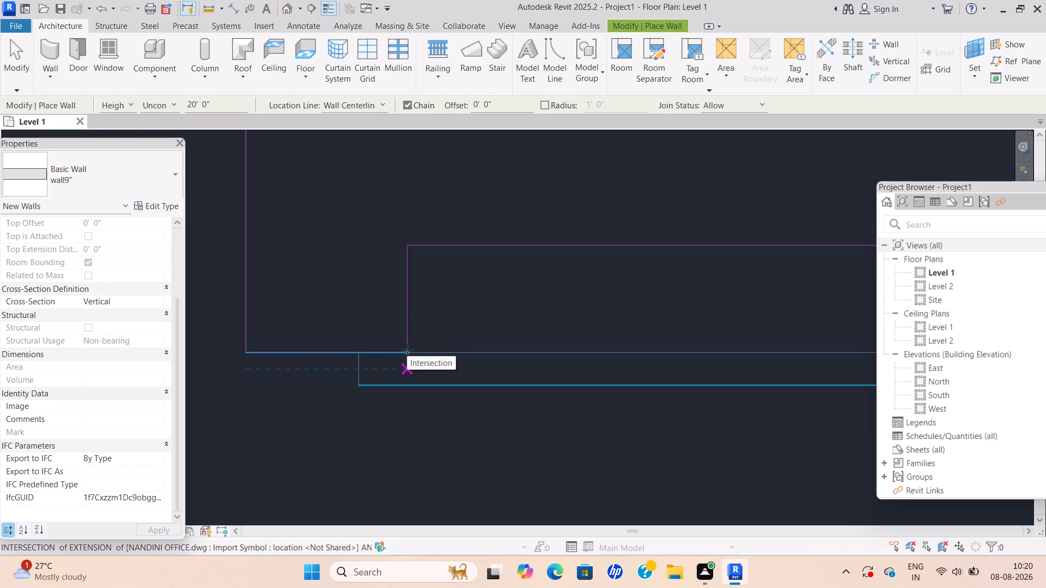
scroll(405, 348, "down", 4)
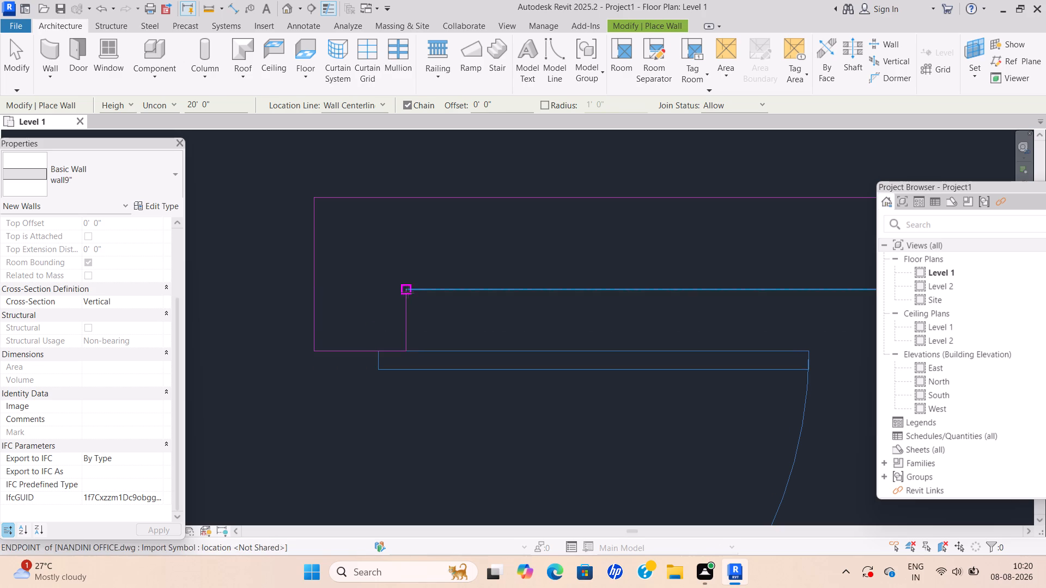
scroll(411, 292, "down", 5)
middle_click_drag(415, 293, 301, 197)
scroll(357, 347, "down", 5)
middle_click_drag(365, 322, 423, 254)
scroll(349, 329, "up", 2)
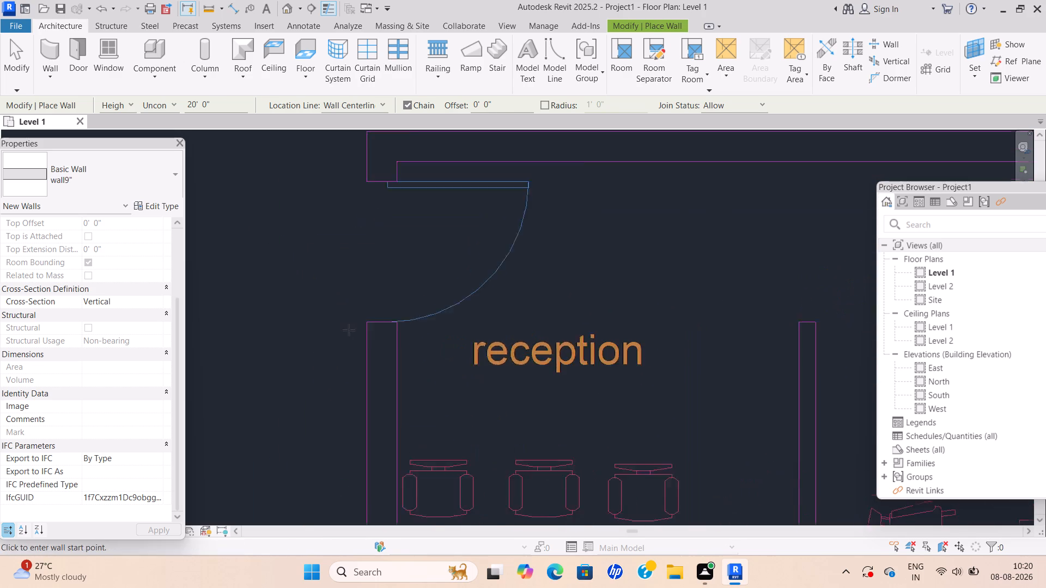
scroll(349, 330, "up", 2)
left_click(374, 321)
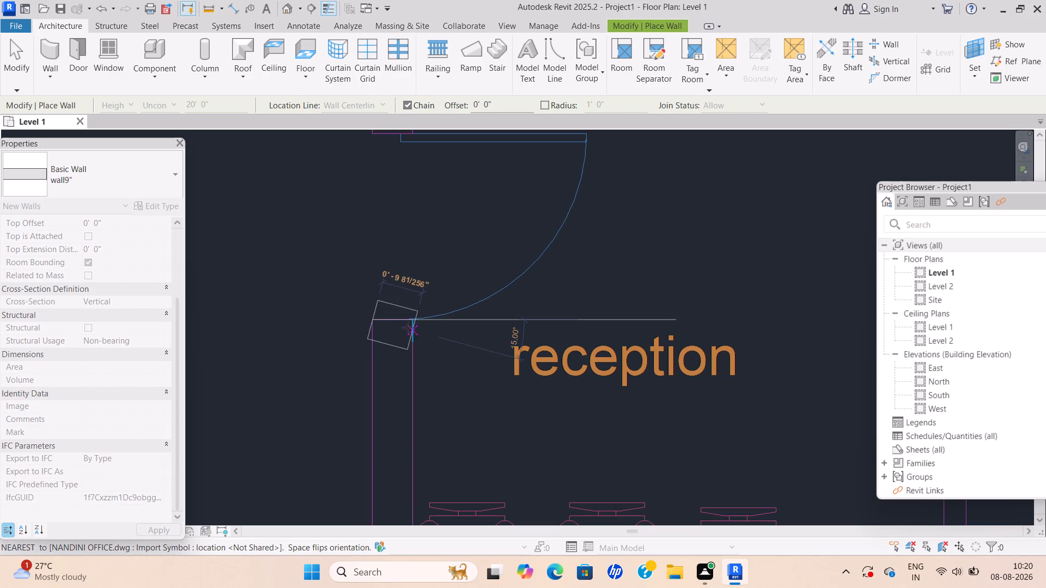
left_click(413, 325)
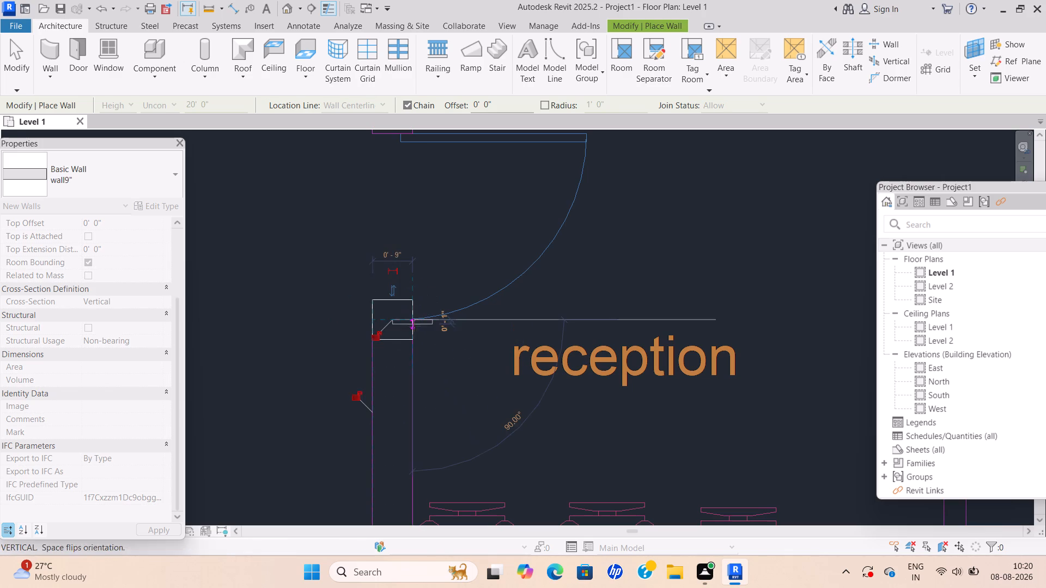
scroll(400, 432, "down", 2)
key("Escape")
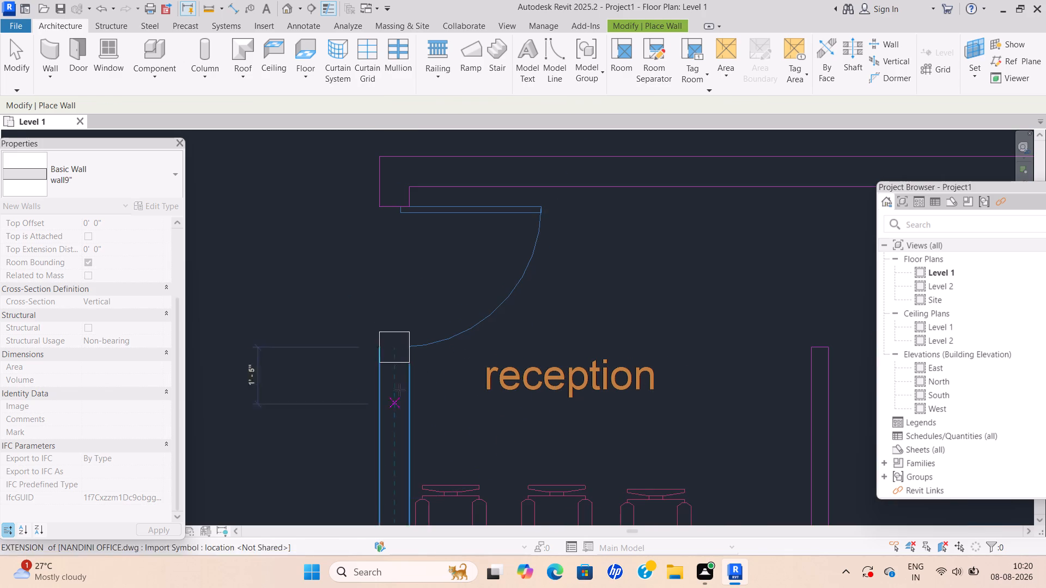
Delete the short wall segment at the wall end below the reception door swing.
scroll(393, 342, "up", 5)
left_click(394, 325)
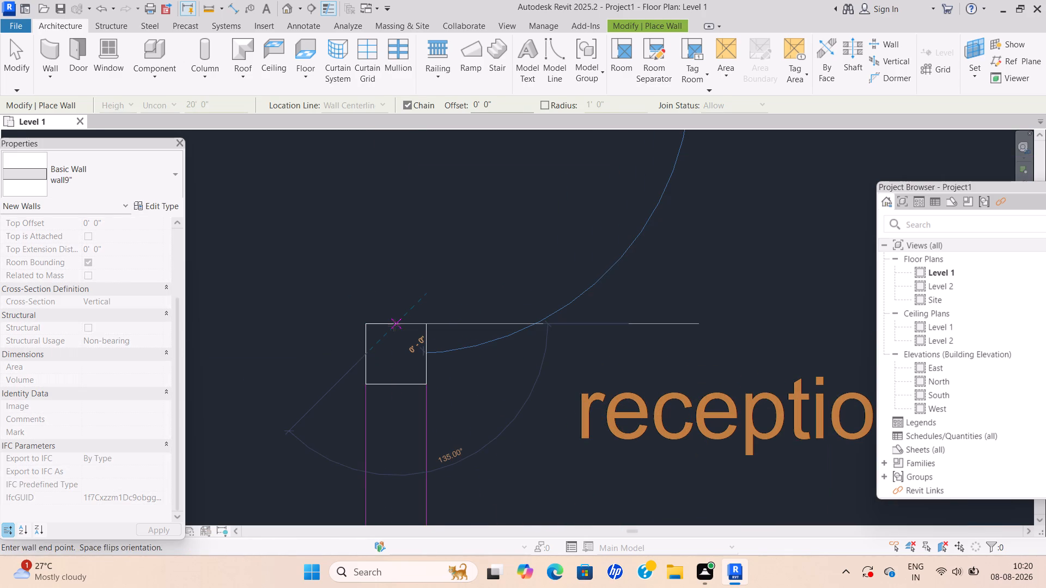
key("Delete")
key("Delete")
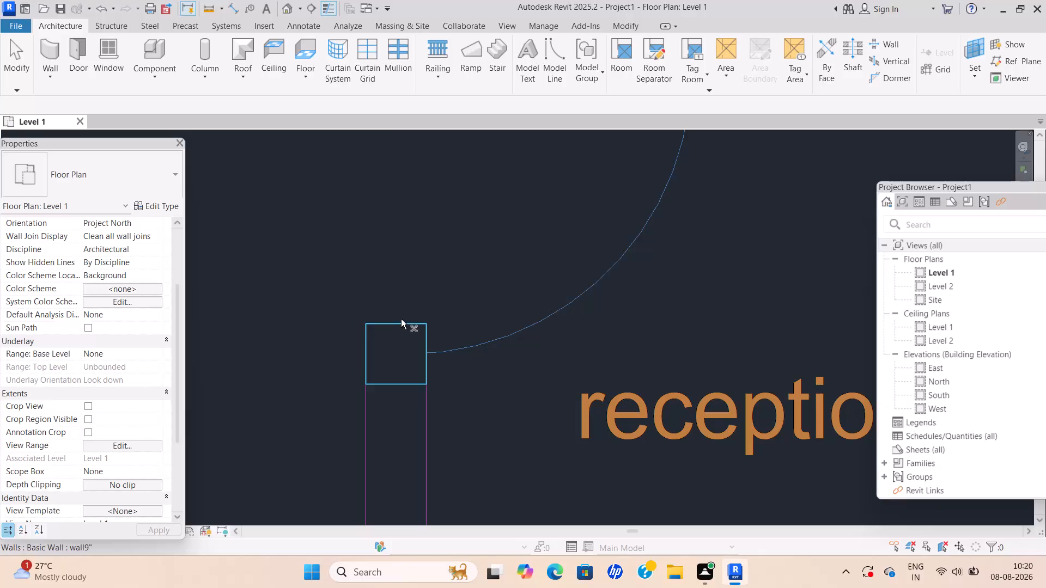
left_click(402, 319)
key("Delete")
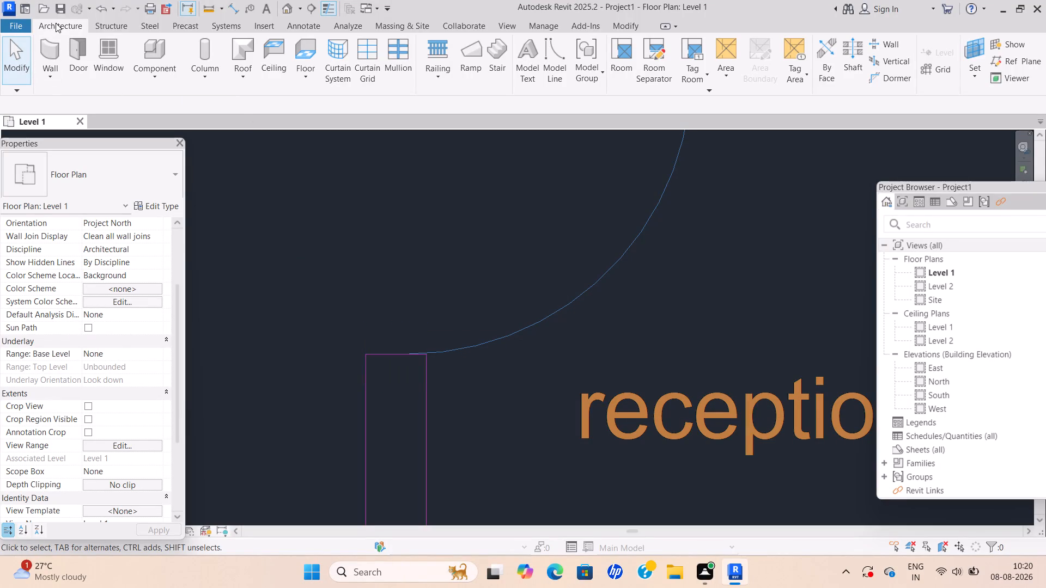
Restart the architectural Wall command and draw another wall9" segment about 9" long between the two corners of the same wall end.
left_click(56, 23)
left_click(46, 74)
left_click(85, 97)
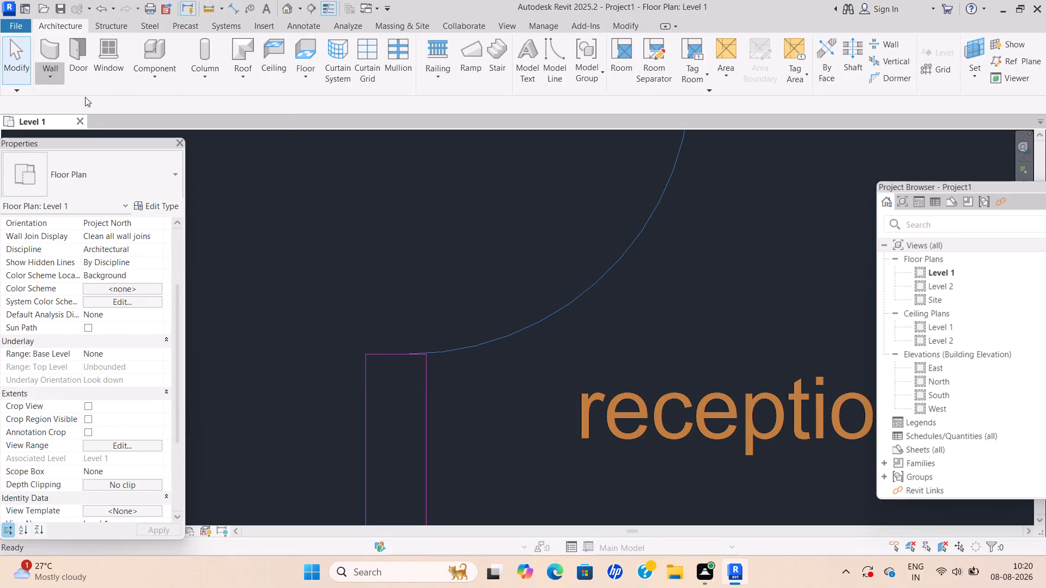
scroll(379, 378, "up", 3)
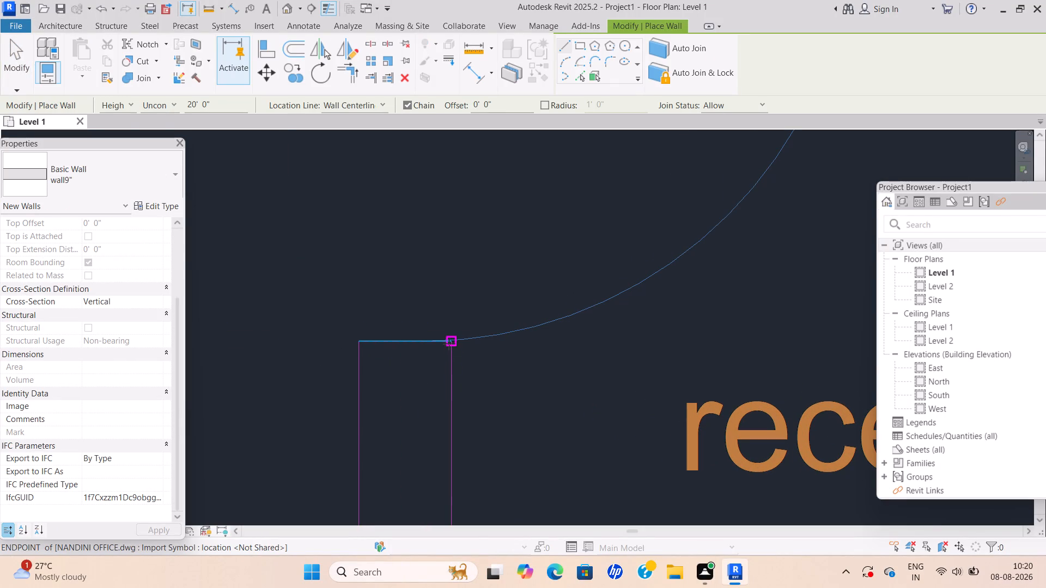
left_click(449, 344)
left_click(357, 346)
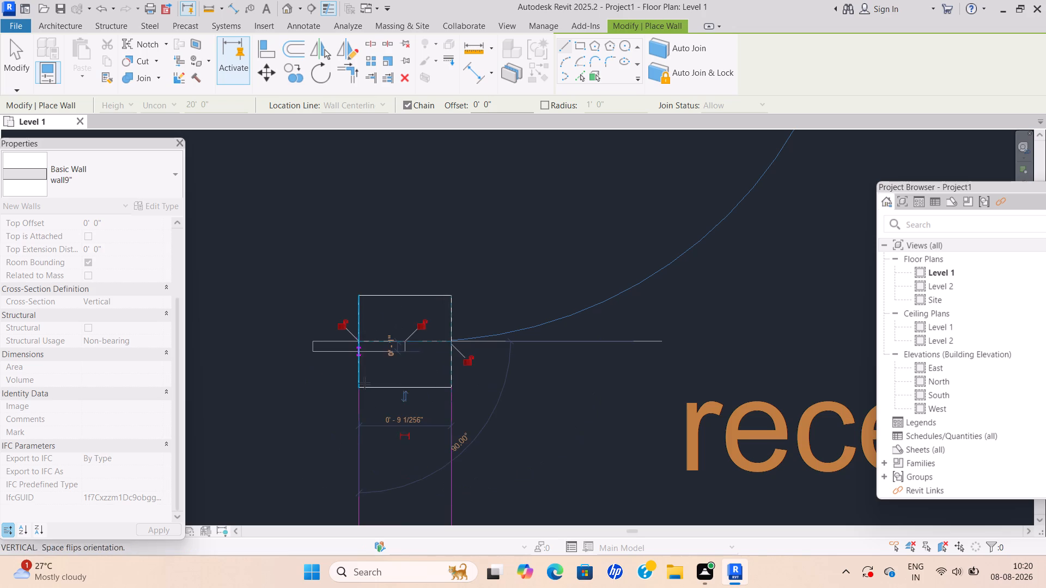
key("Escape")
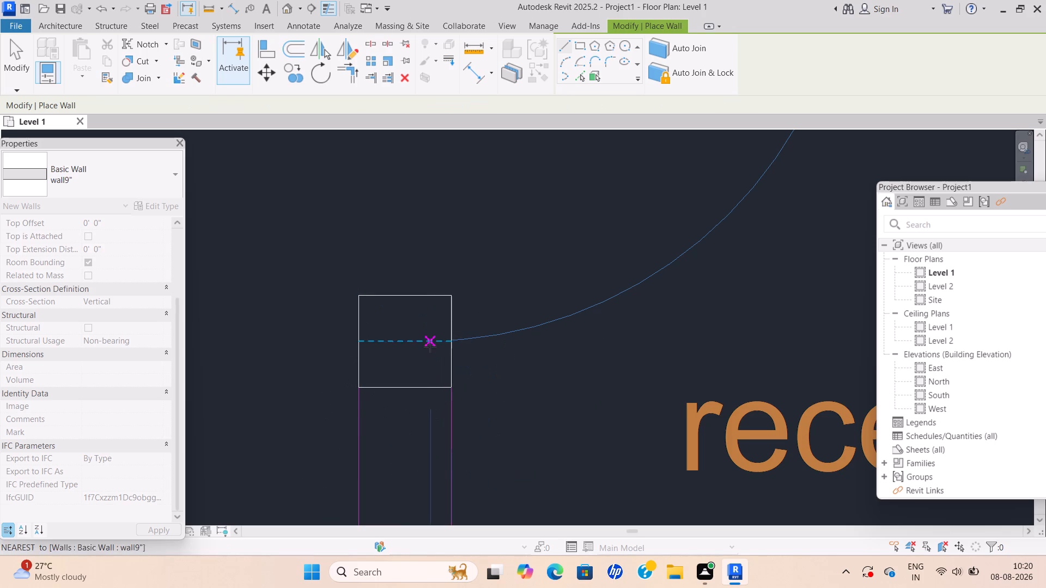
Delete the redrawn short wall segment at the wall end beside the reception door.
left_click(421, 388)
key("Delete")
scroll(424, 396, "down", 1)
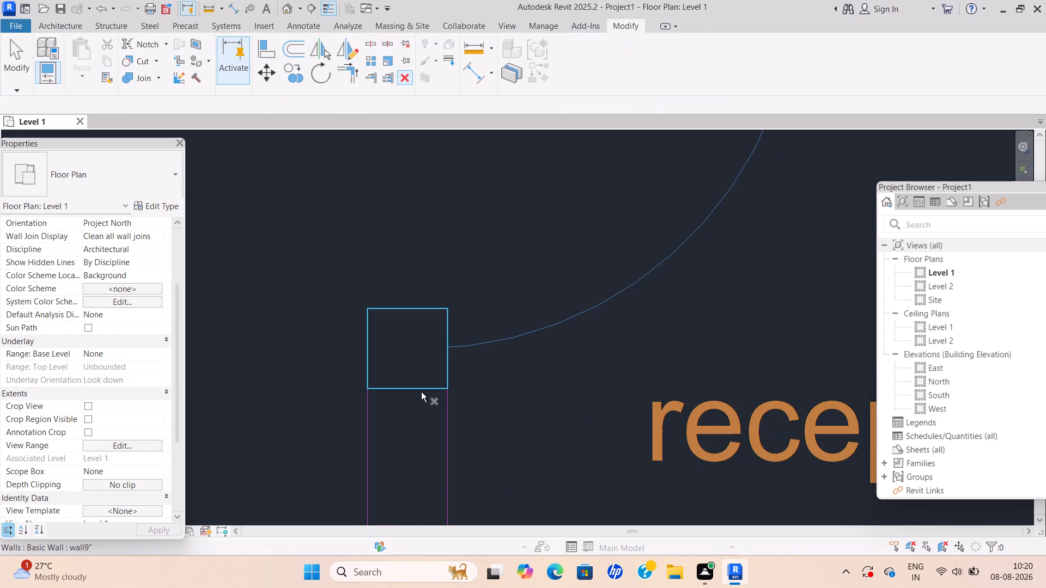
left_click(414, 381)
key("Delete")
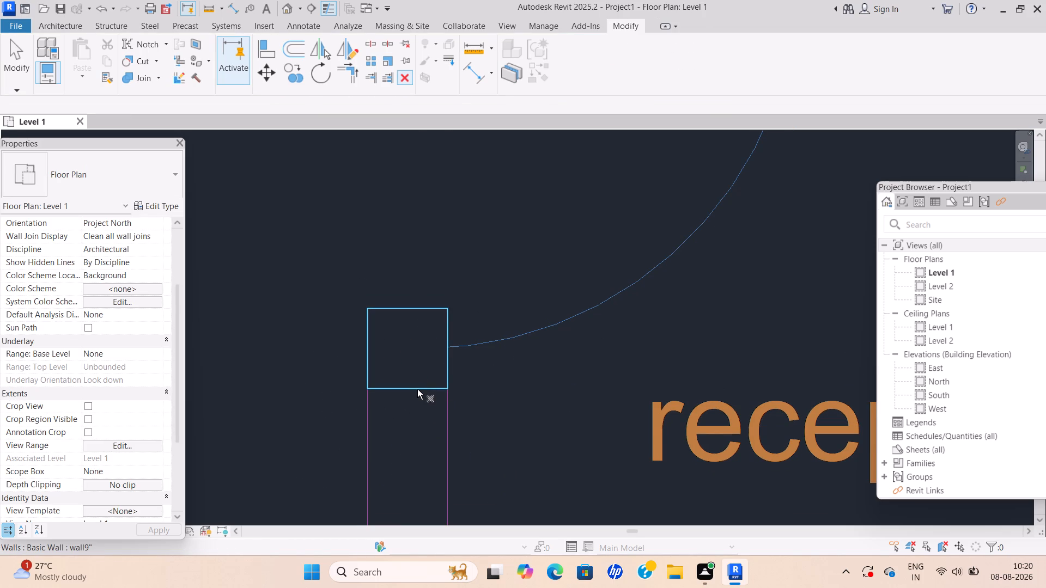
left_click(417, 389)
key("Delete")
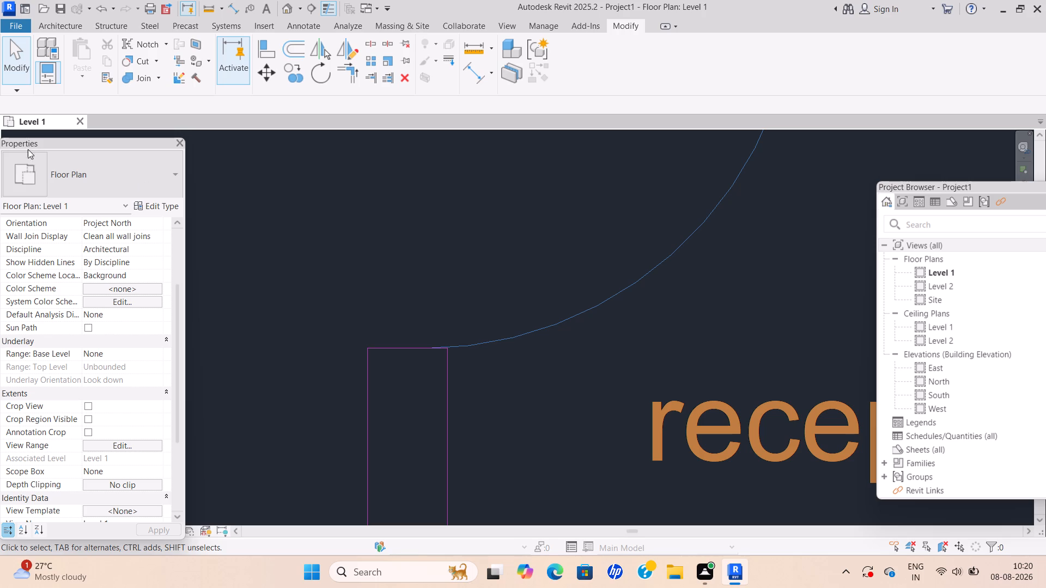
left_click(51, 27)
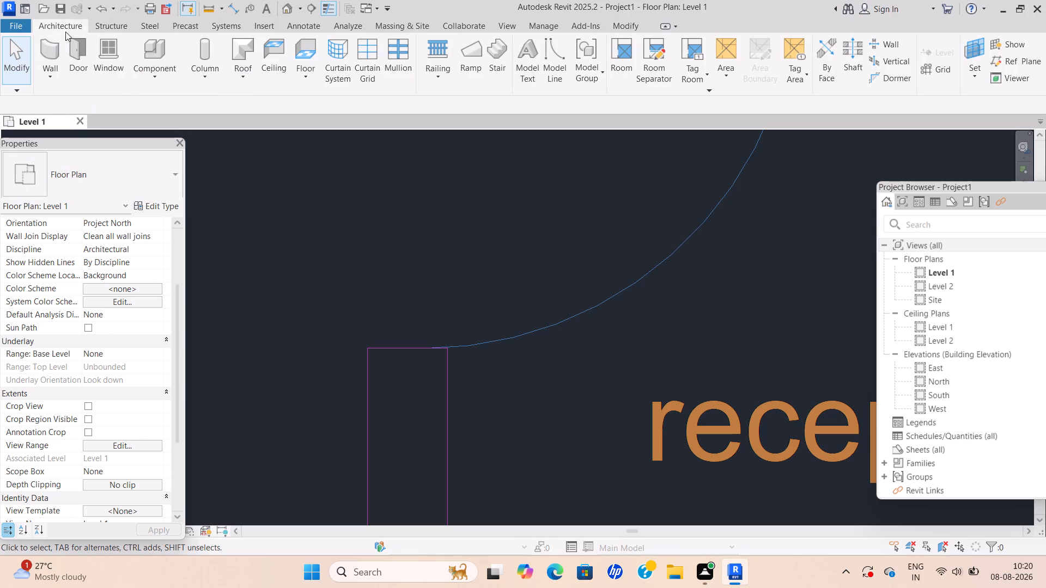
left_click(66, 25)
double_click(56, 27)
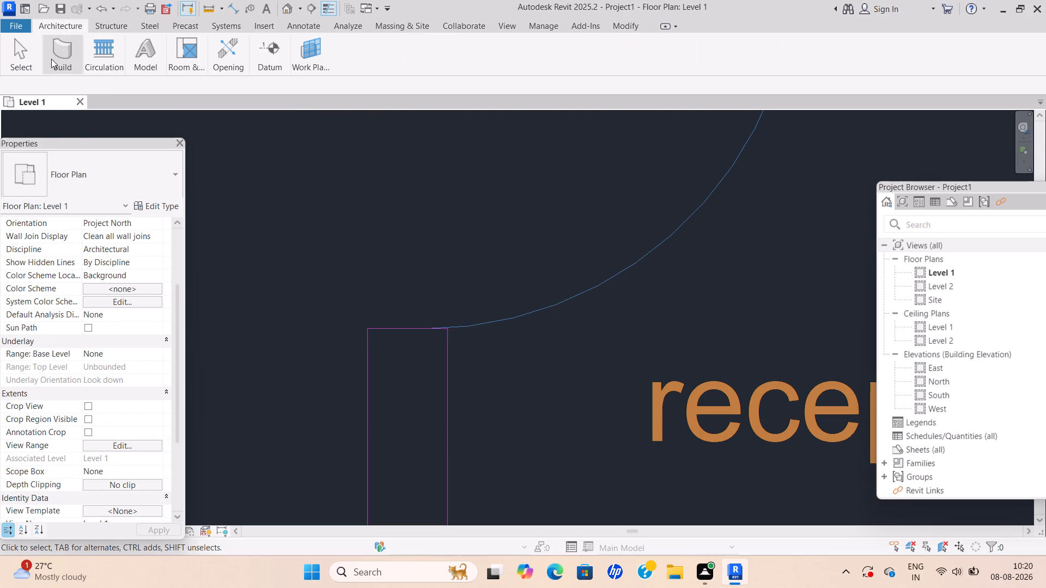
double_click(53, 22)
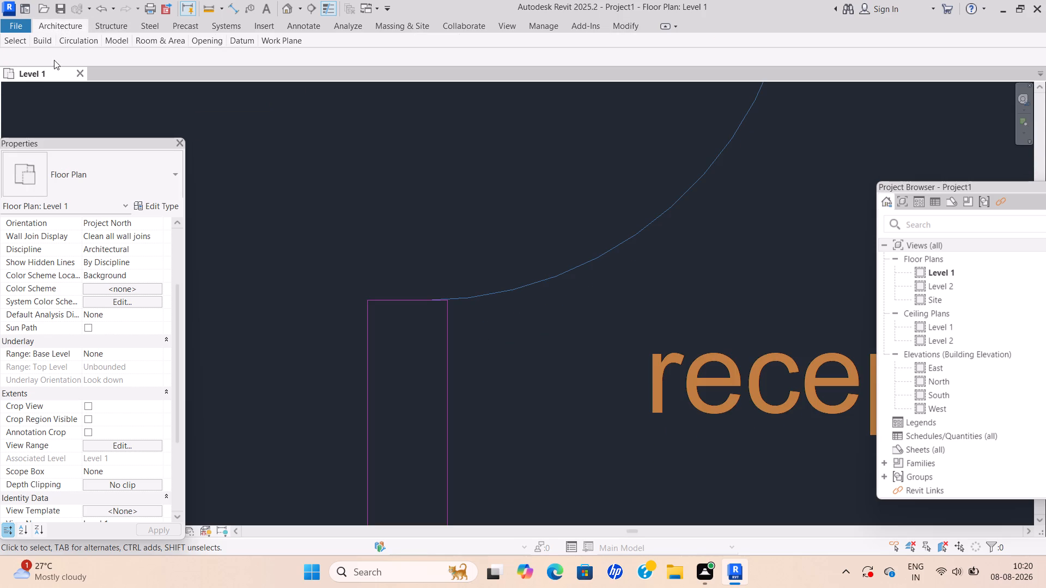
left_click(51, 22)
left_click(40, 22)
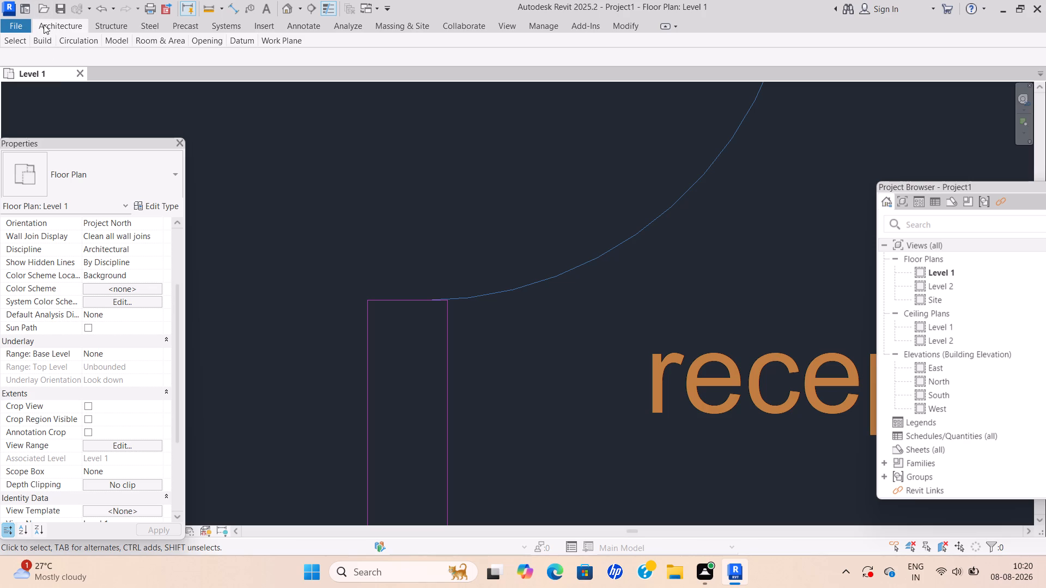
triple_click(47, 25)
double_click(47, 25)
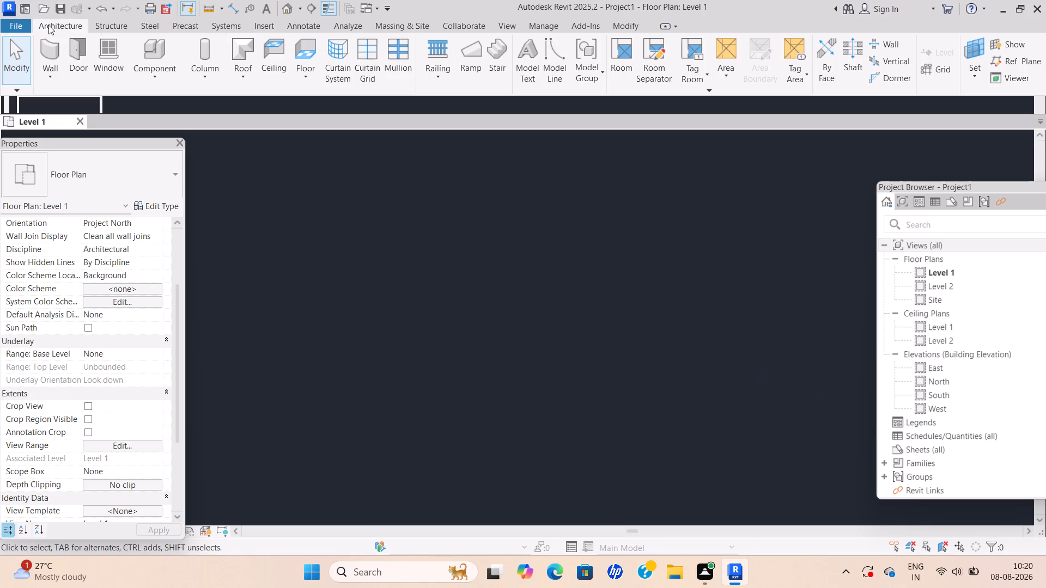
Start the architectural Wall command and choose the Generic - 8" basic wall type.
left_click(54, 77)
left_click(81, 95)
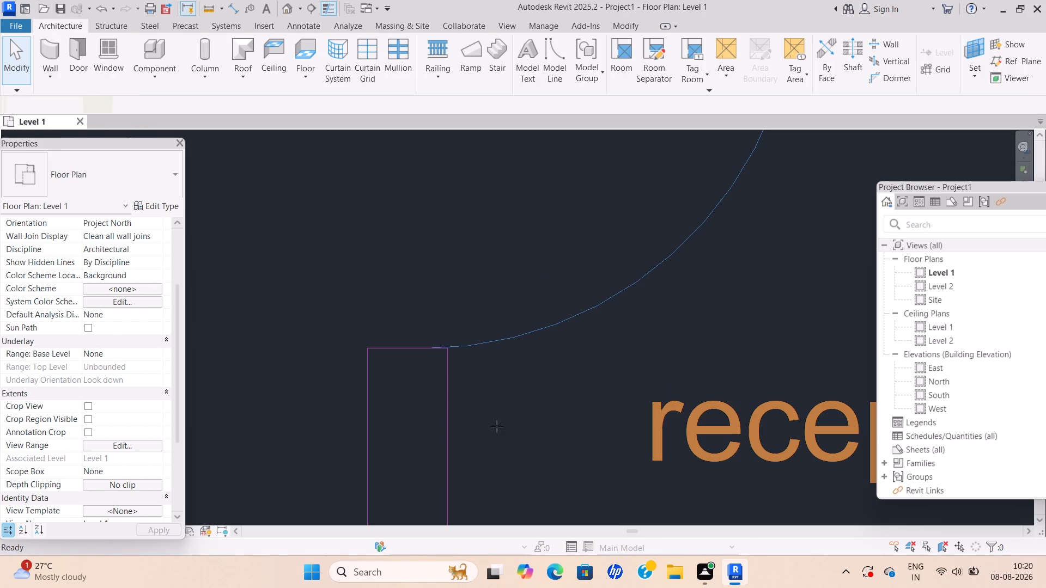
scroll(437, 357, "up", 7)
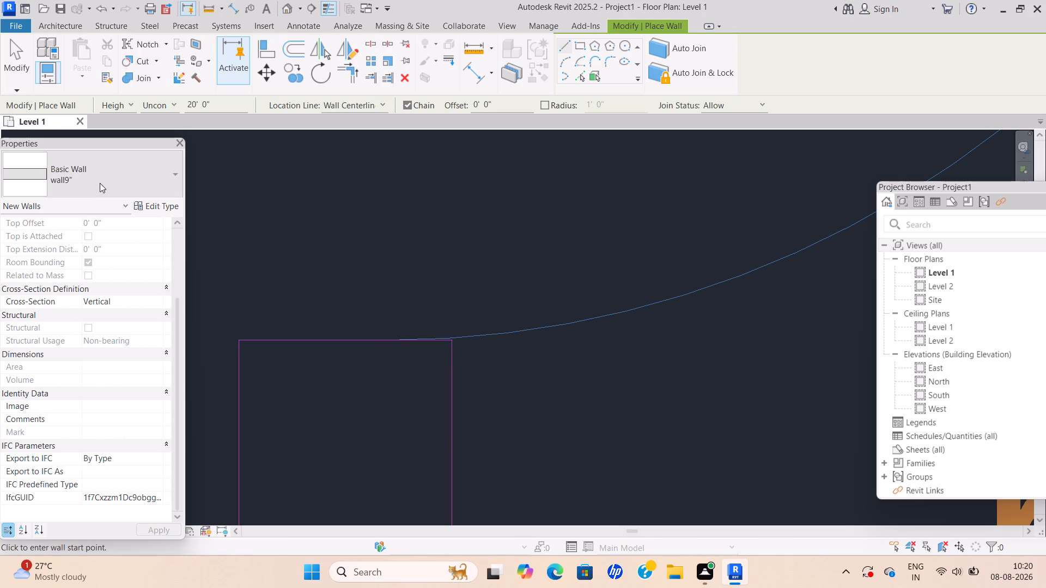
left_click(90, 172)
scroll(98, 395, "down", 10)
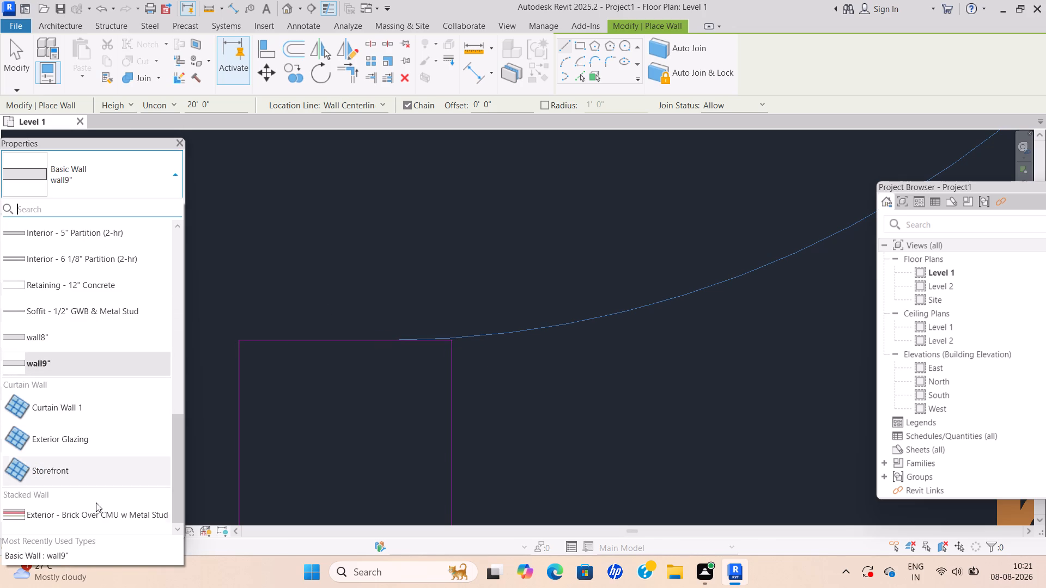
scroll(83, 506, "down", 10)
scroll(89, 449, "down", 8)
scroll(64, 553, "down", 5)
scroll(64, 467, "up", 5)
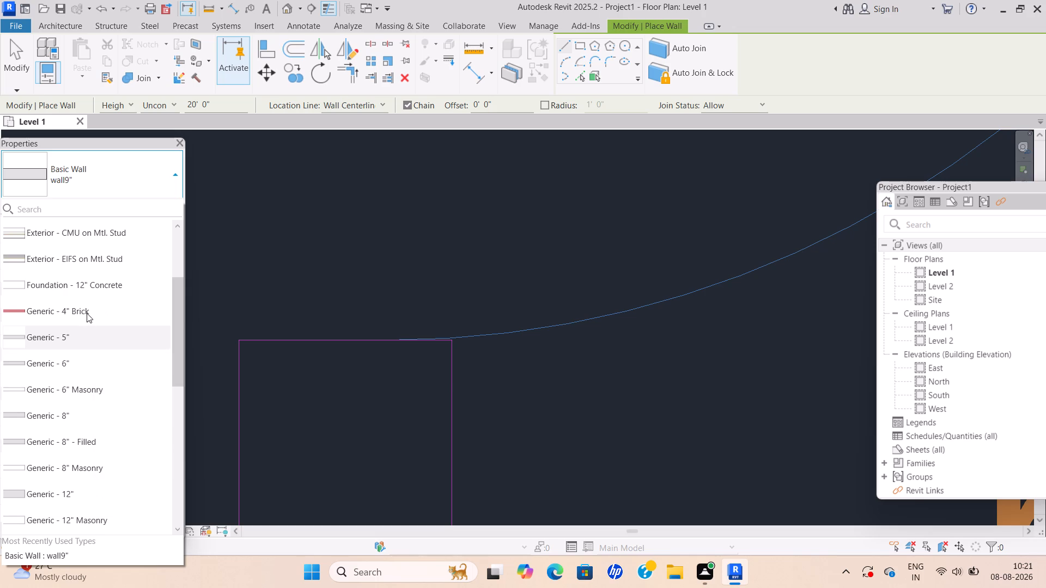
left_click(67, 416)
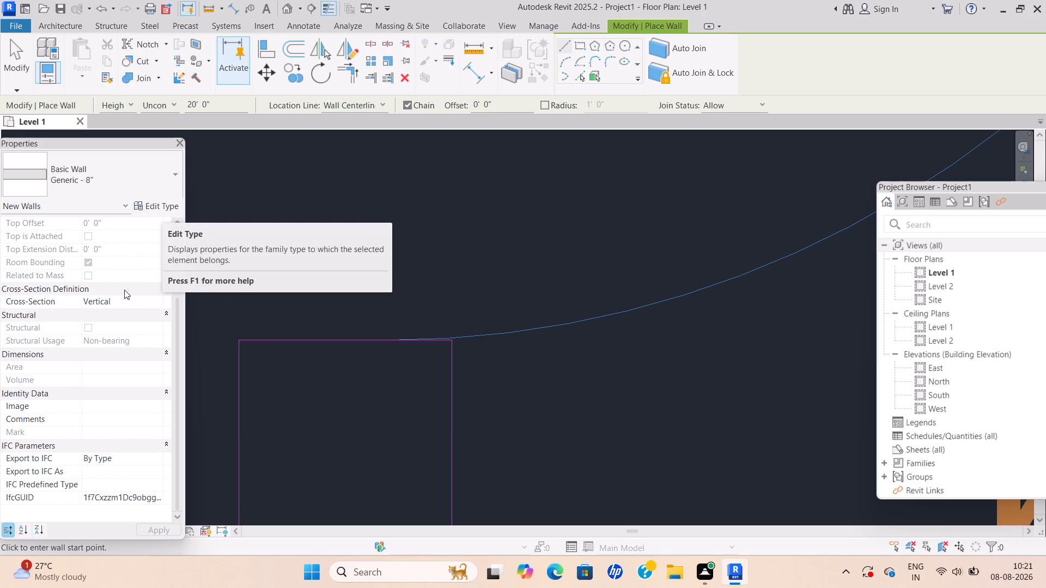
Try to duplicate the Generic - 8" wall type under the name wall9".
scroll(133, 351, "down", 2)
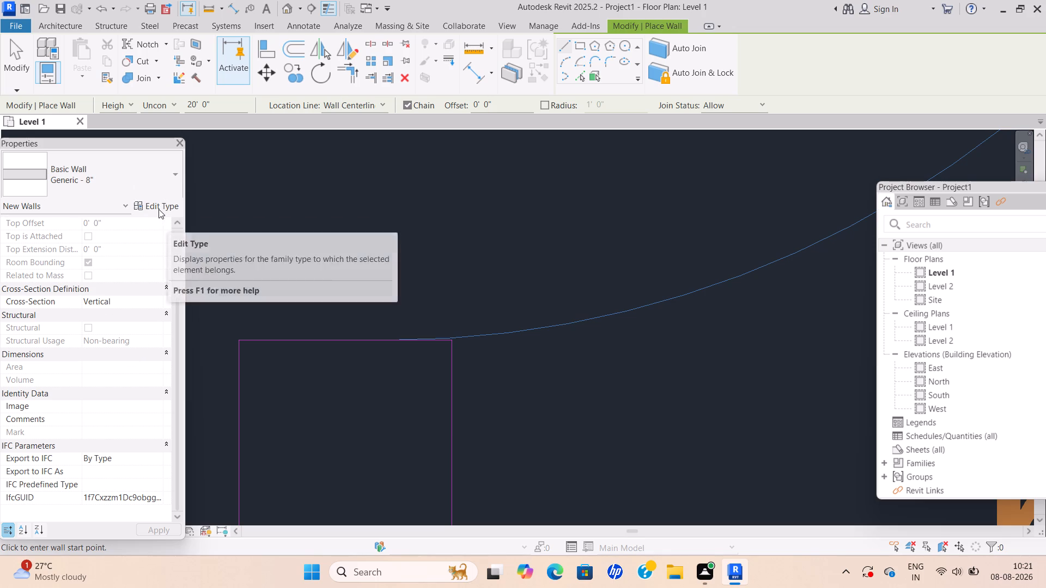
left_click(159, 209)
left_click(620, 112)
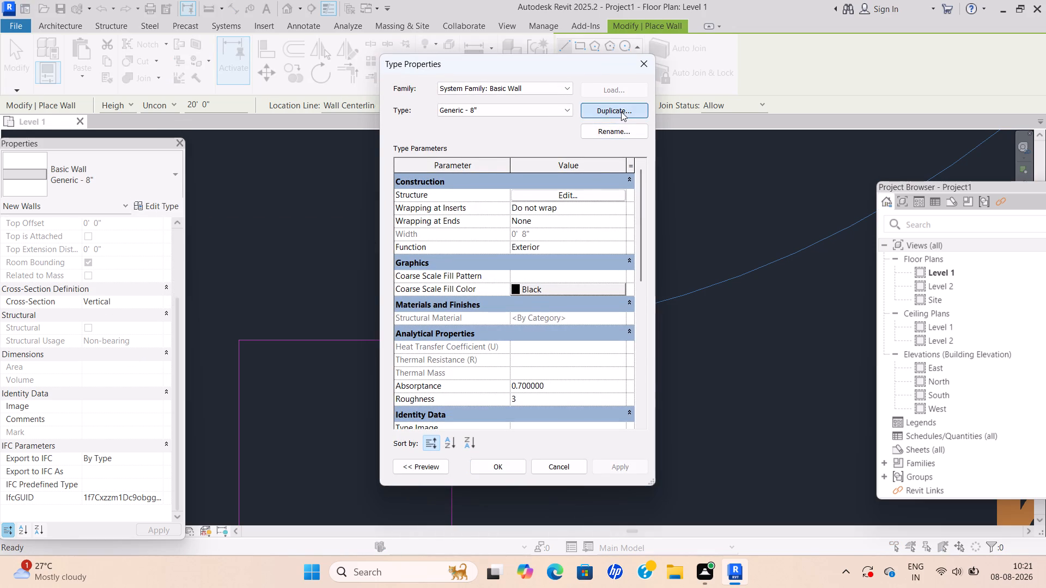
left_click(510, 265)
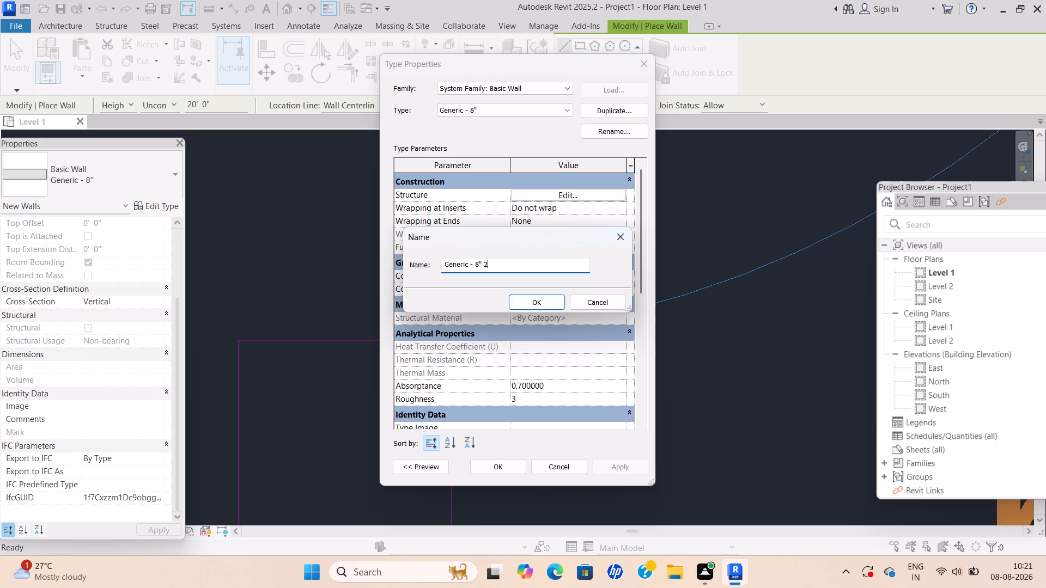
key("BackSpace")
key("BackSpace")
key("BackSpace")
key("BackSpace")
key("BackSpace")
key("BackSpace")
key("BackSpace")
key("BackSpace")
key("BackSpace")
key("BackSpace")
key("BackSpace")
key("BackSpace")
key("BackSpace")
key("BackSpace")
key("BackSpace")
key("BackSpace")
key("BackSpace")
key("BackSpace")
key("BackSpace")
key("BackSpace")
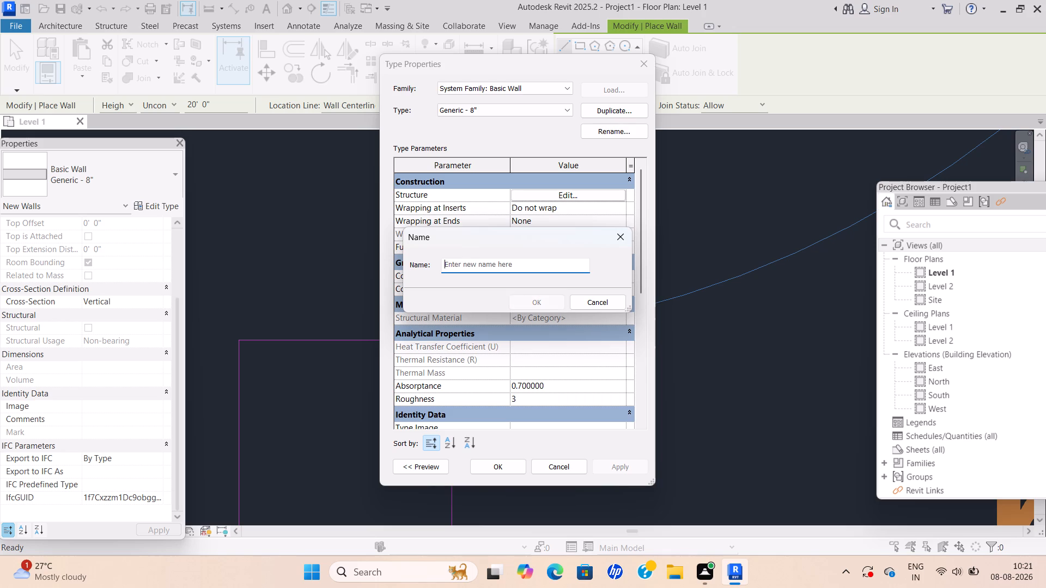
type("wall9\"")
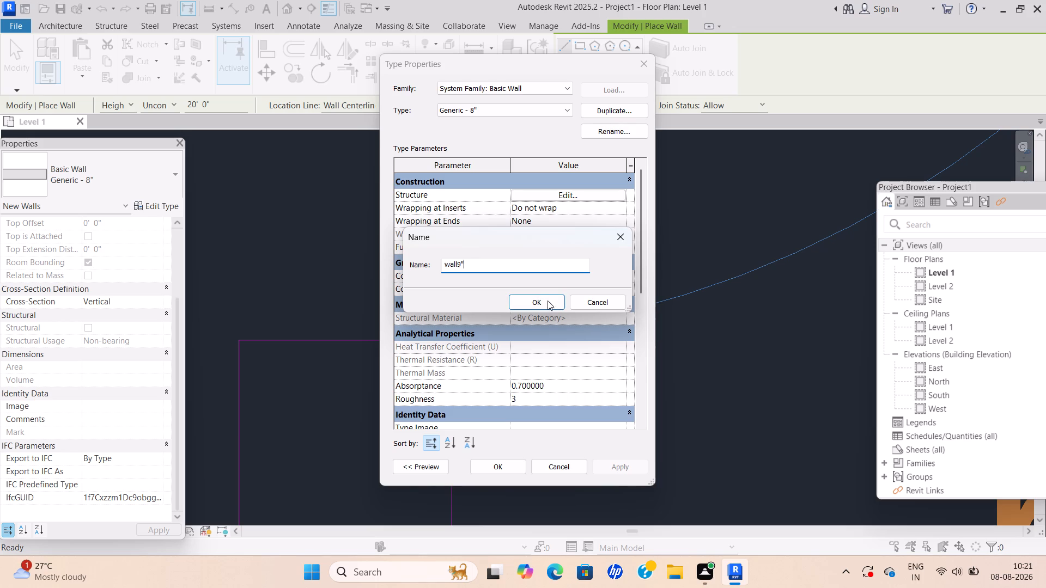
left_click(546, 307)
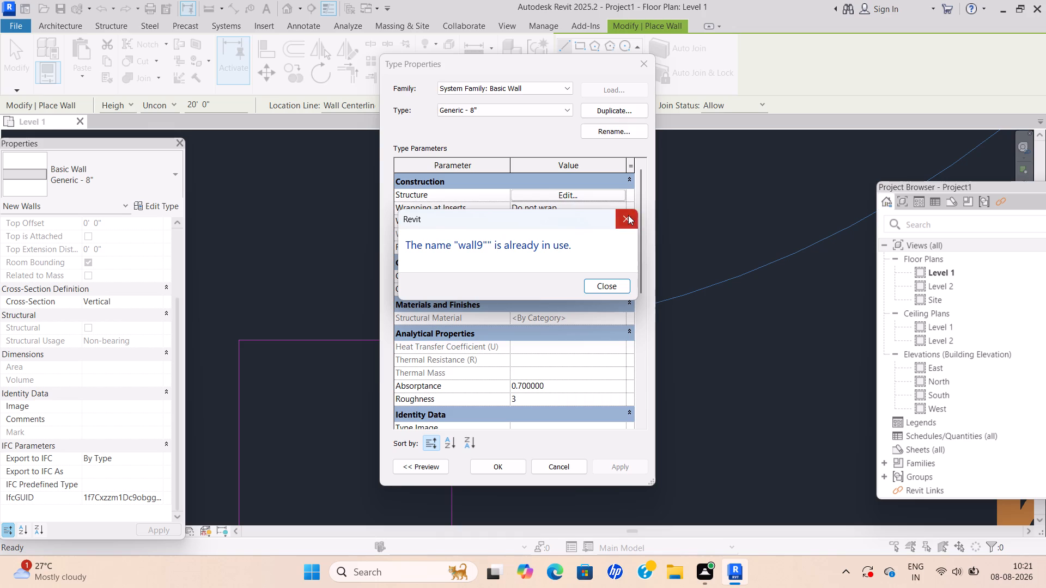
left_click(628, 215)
Duplicate the Generic - 8" wall type under the name 9".
left_click(604, 109)
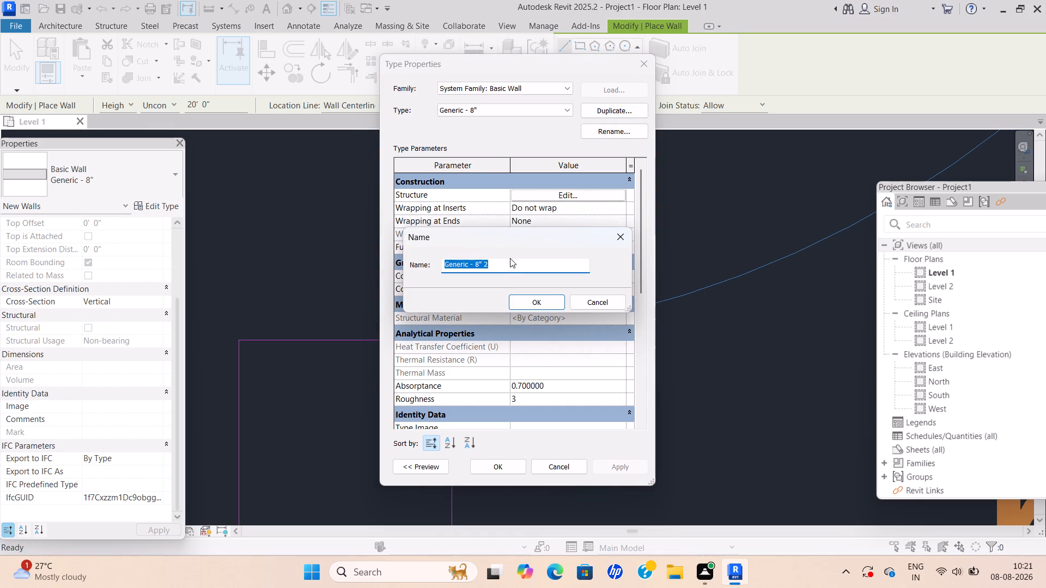
left_click(500, 267)
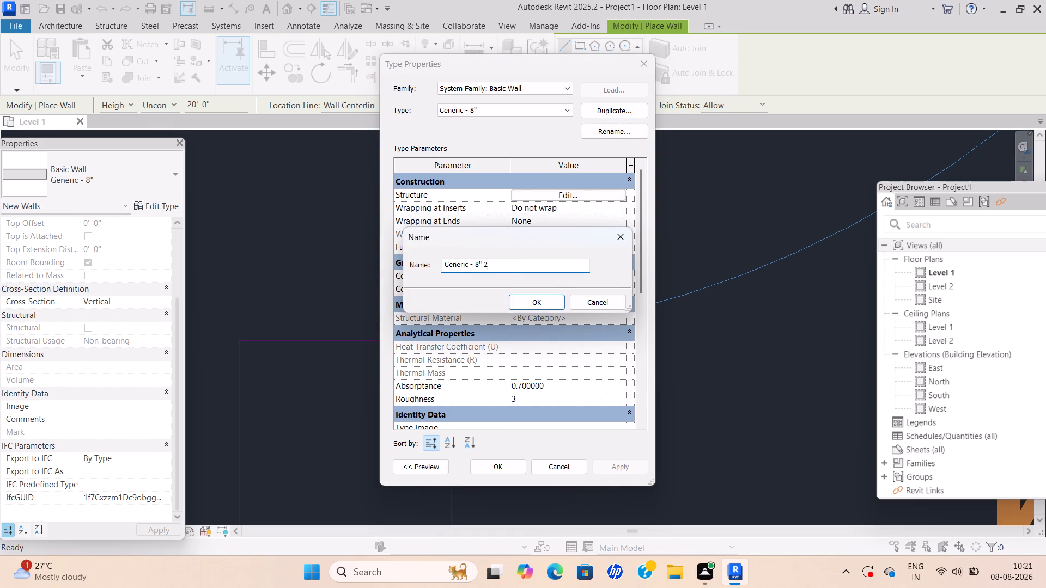
key("BackSpace")
key("BackSpace")
key("BackSpace")
key("BackSpace")
key("BackSpace")
key("BackSpace")
key("BackSpace")
key("BackSpace")
key("BackSpace")
key("BackSpace")
key("BackSpace")
key("BackSpace")
key("BackSpace")
key("BackSpace")
key("BackSpace")
key("BackSpace")
key("BackSpace")
key("BackSpace")
key("BackSpace")
key("BackSpace")
key("BackSpace")
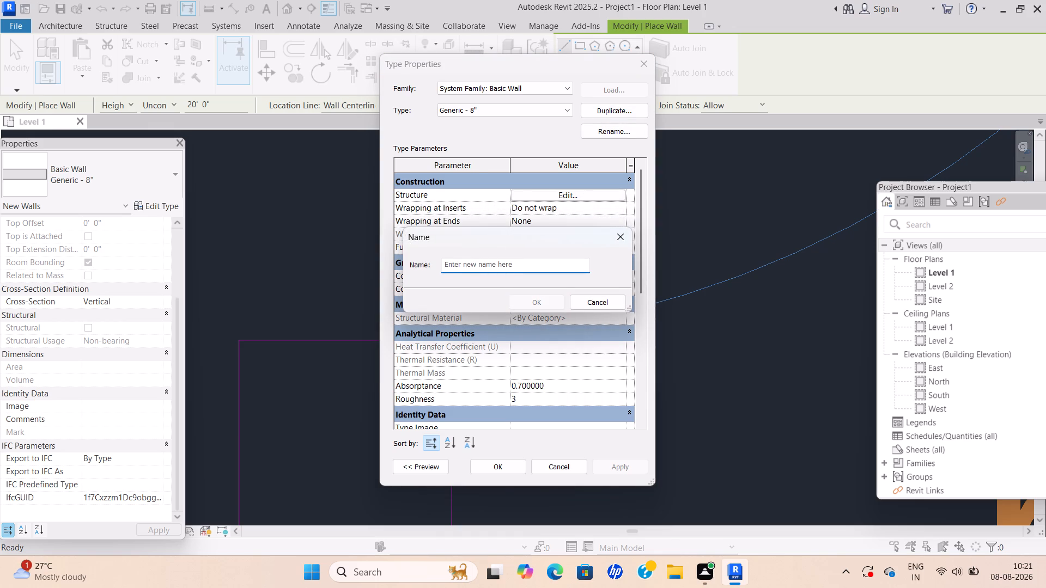
key("9")
key("shift+quotedbl")
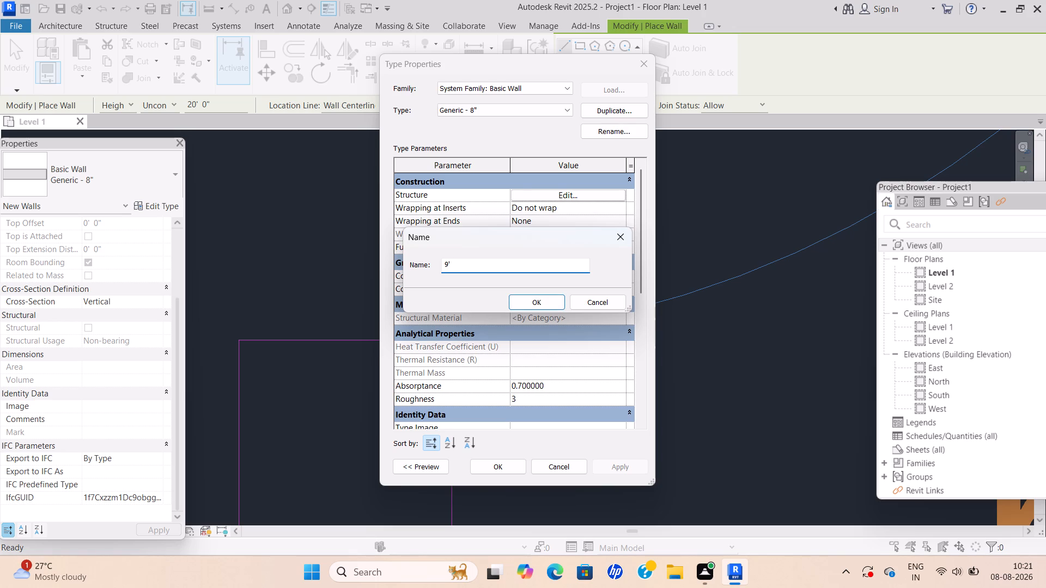
left_click(521, 306)
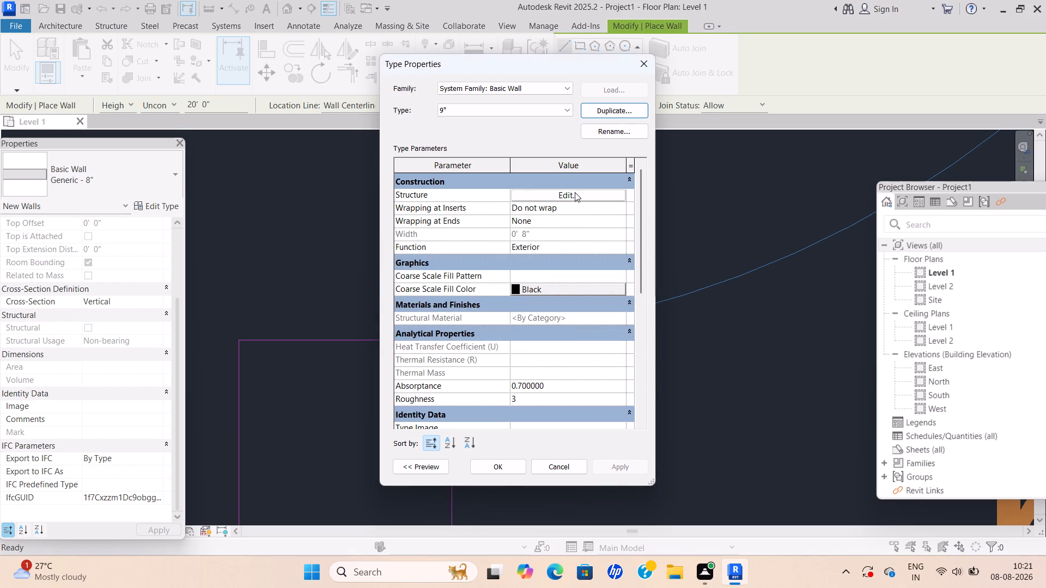
Open the 9" wall type's structure for editing and set its sample height to 10'.
left_click(564, 195)
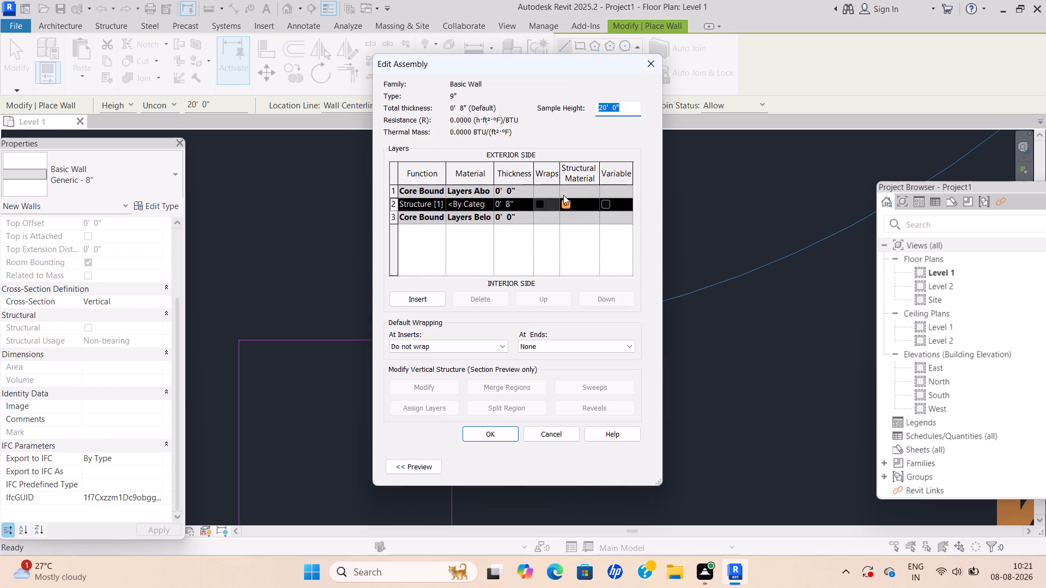
left_click_drag(616, 105, 622, 109)
key("BackSpace")
key("BackSpace")
key("BackSpace")
key("BackSpace")
key("BackSpace")
key("BackSpace")
key("BackSpace")
key("BackSpace")
key("BackSpace")
key("BackSpace")
key("BackSpace")
key("BackSpace")
key("BackSpace")
key("BackSpace")
key("BackSpace")
key("BackSpace")
key("BackSpace")
key("BackSpace")
key("BackSpace")
key("BackSpace")
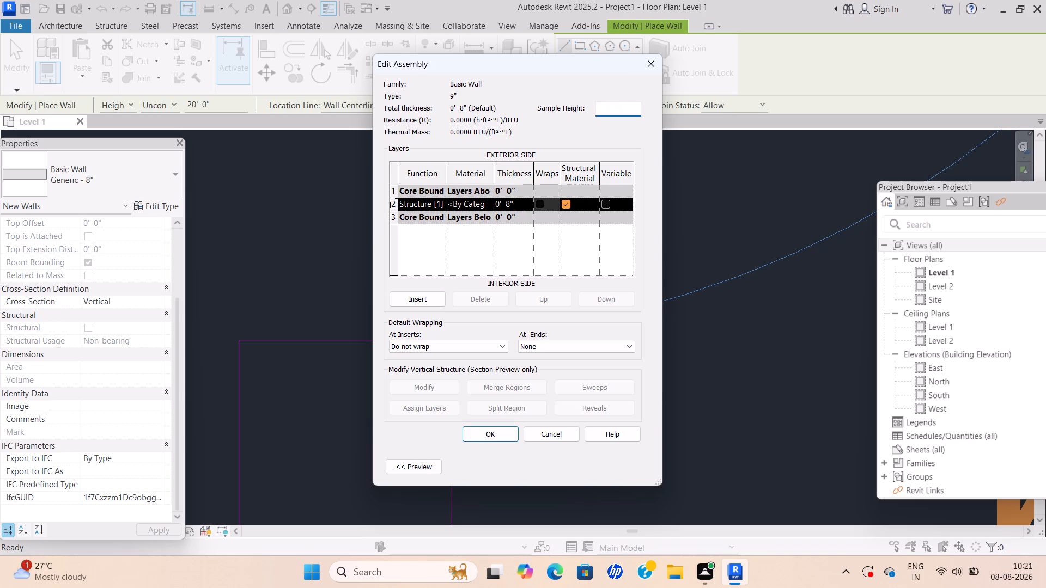
type("10'")
Set the Structure [1] layer's thickness to 9" and accept the new wall type's properties.
left_click(524, 203)
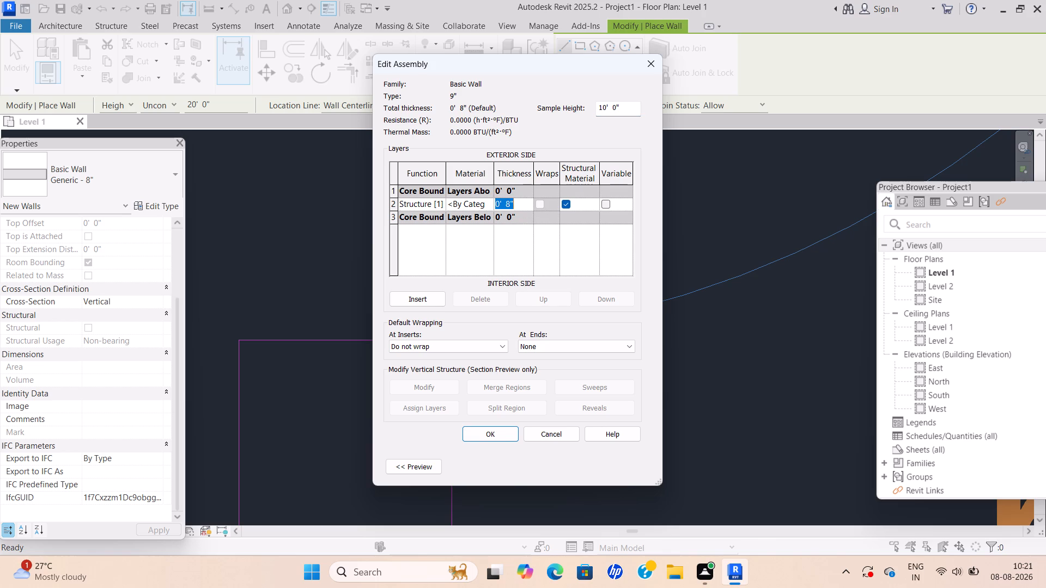
key("BackSpace")
key("BackSpace")
key("BackSpace")
key("BackSpace")
key("BackSpace")
key("9")
key("shift+quotedbl")
left_click(494, 435)
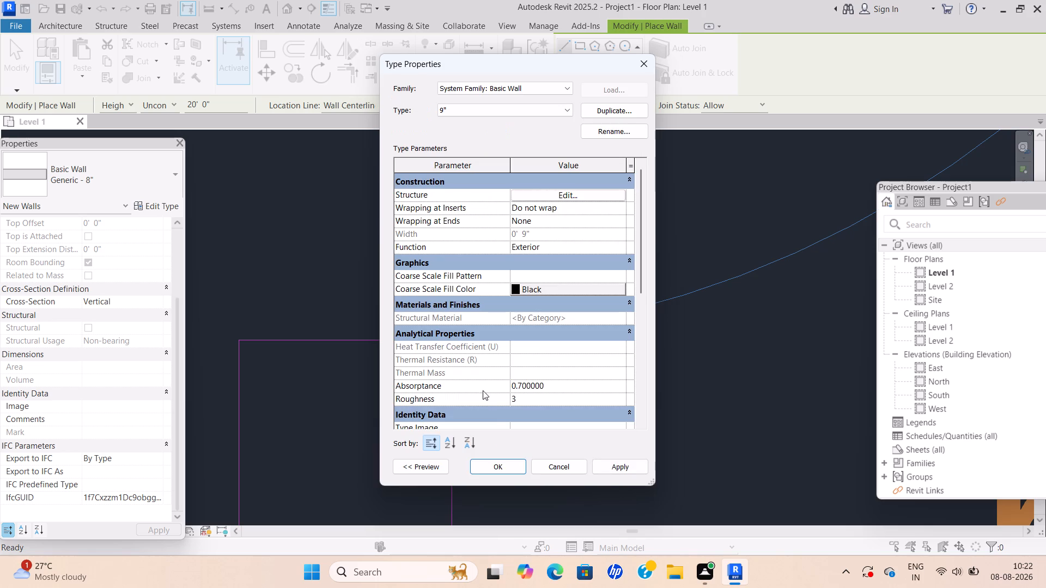
scroll(523, 353, "down", 5)
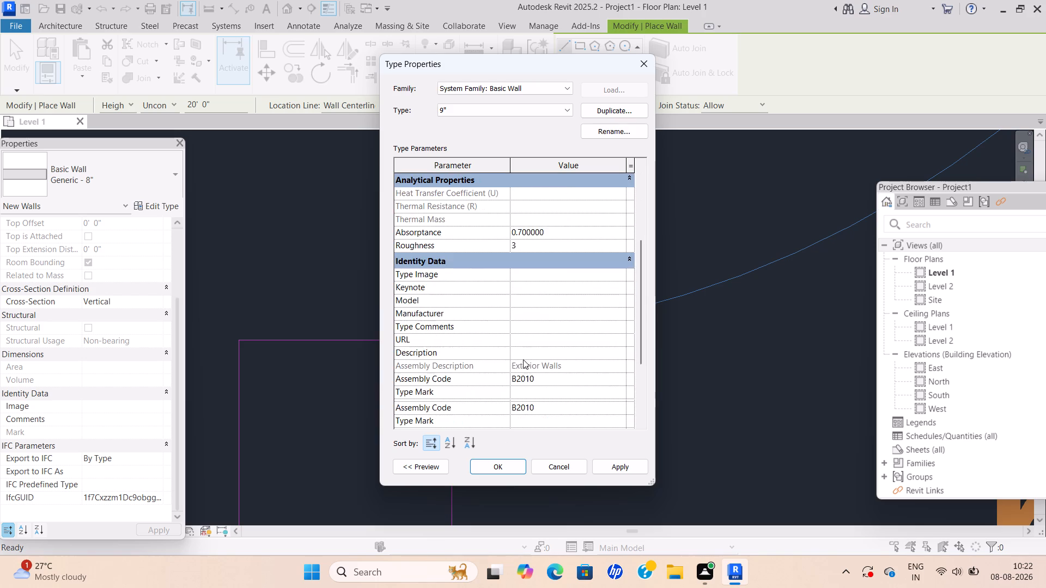
scroll(513, 358, "down", 2)
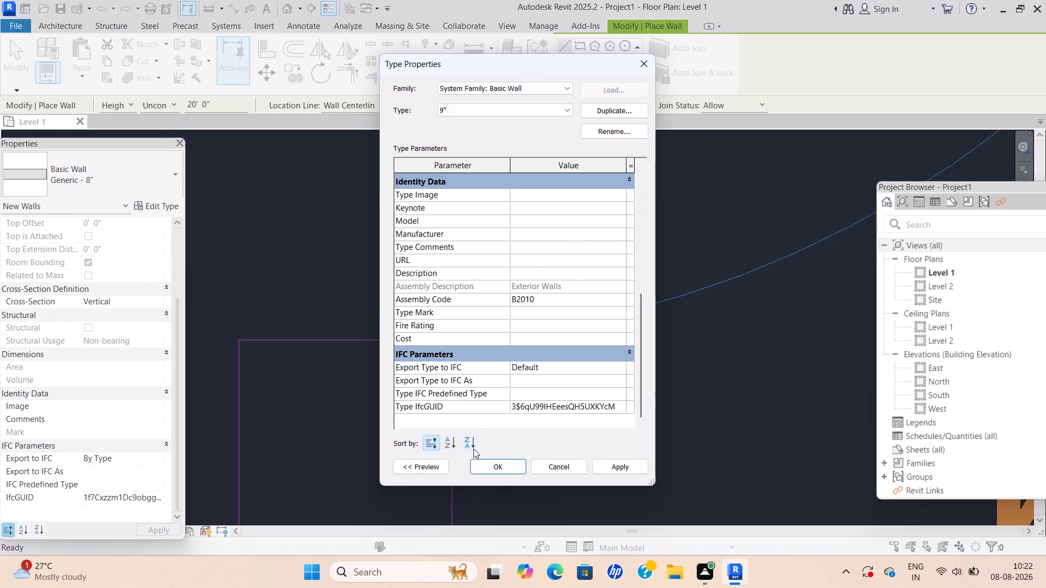
left_click(509, 471)
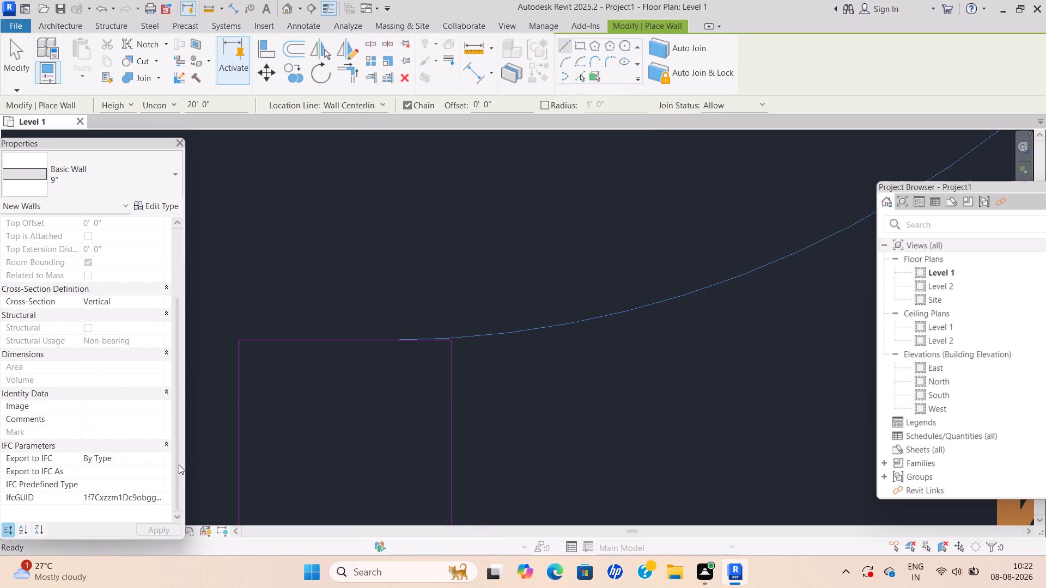
Set the new 9" walls' unconnected height to 10', keeping the top constraint Unconnected.
scroll(63, 272, "down", 4)
scroll(83, 243, "up", 4)
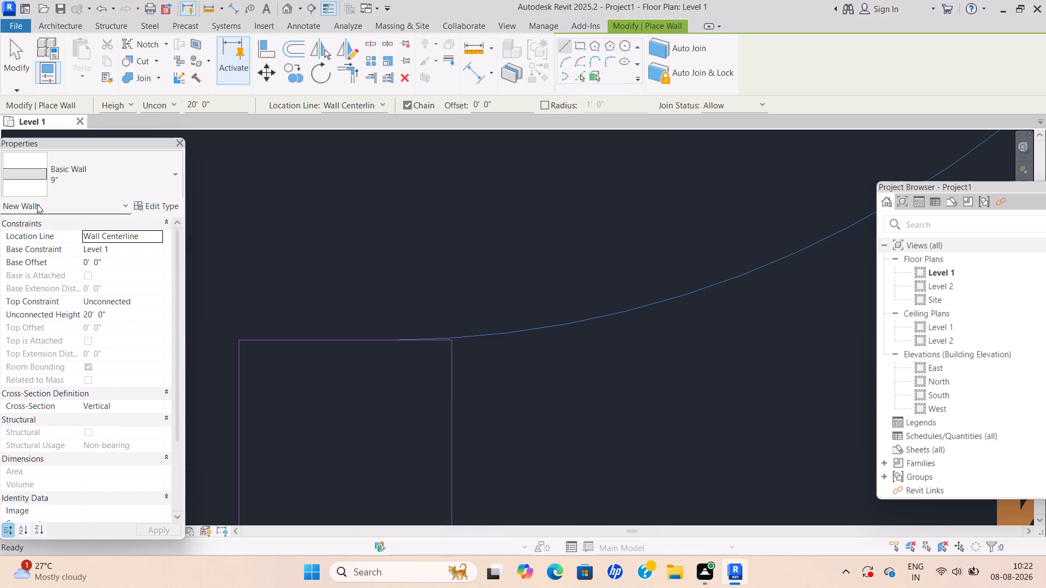
left_click(37, 204)
left_click(50, 207)
left_click(152, 299)
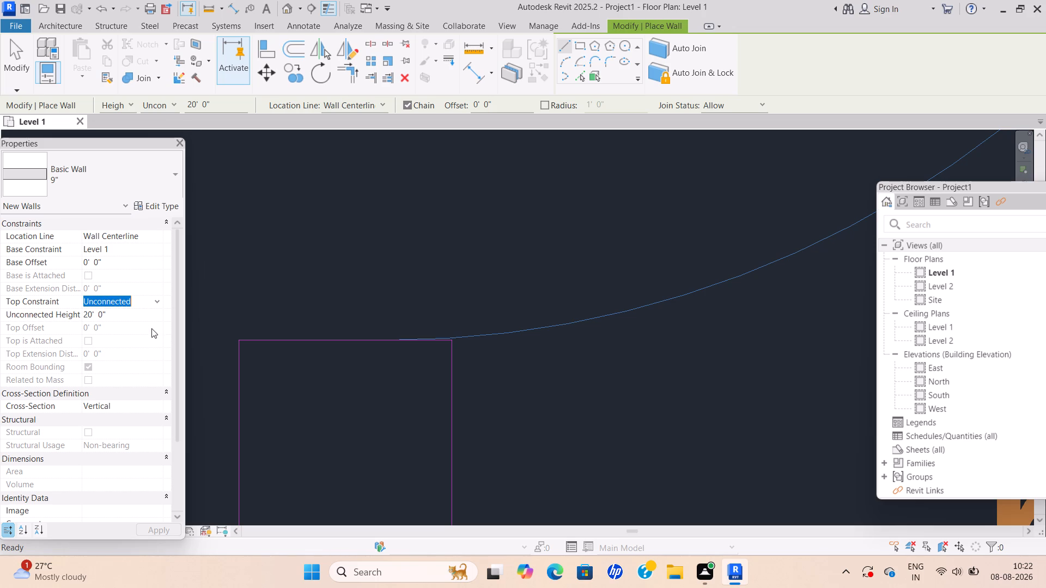
left_click(156, 302)
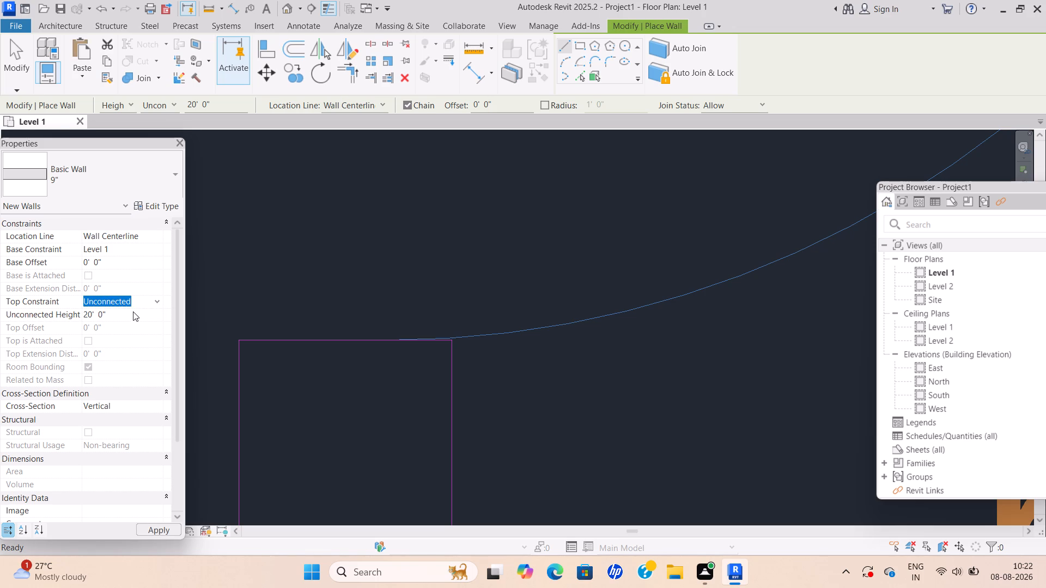
left_click(160, 302)
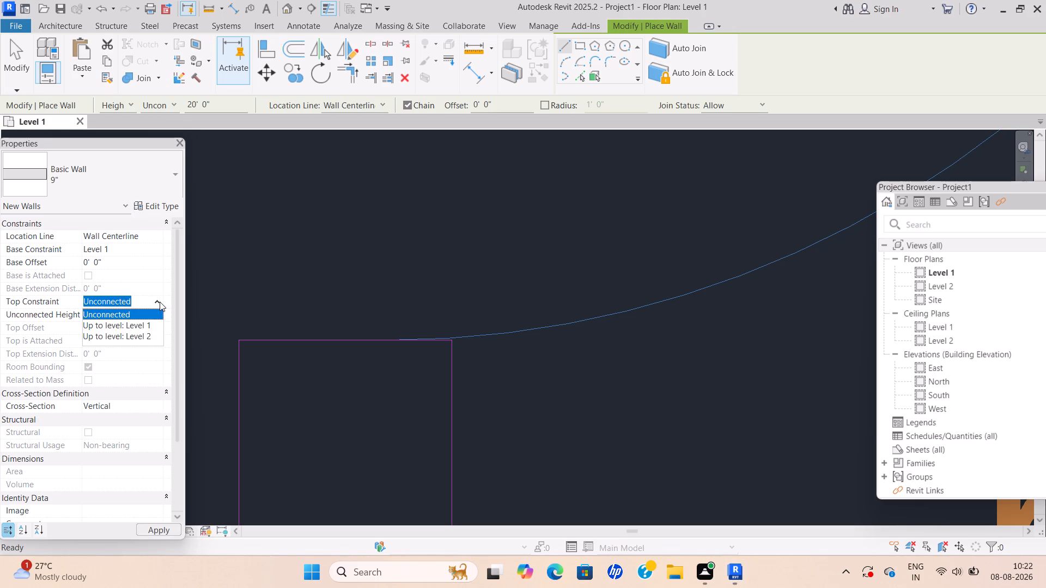
left_click(160, 302)
left_click(135, 314)
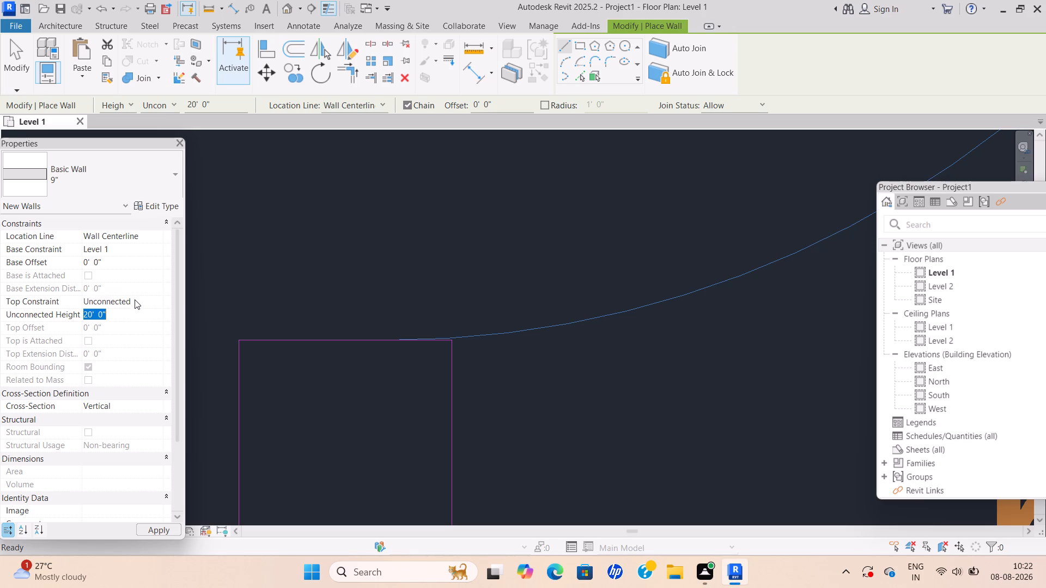
left_click(136, 299)
left_click(120, 317)
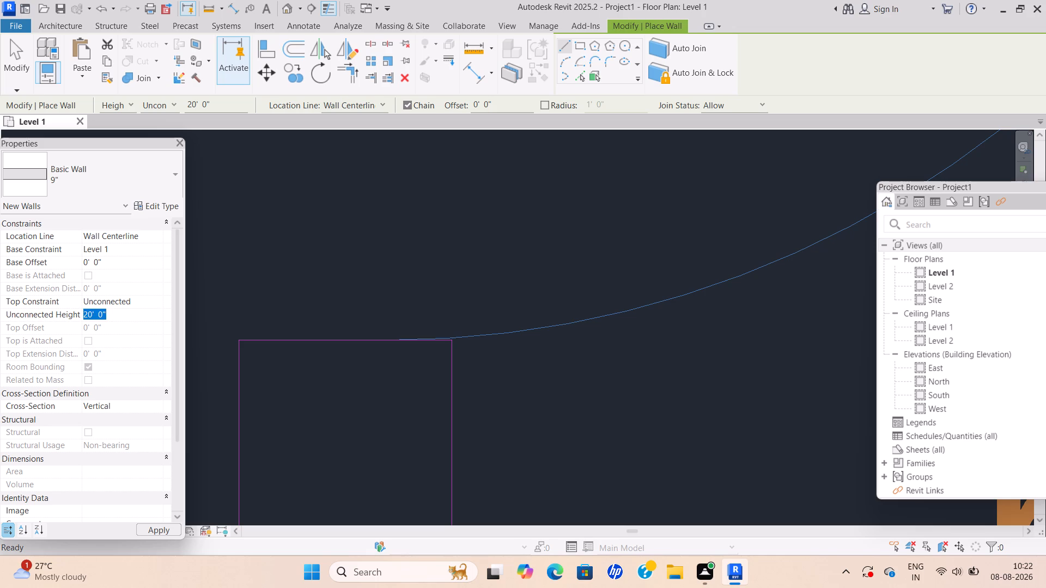
key("BackSpace")
key("BackSpace")
type("10'")
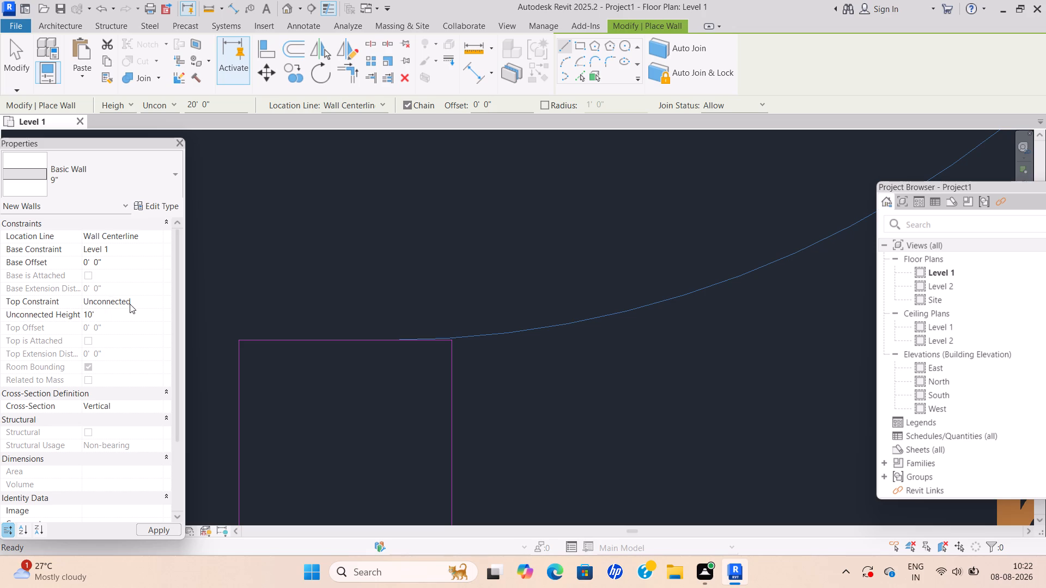
left_click(130, 304)
left_click(159, 303)
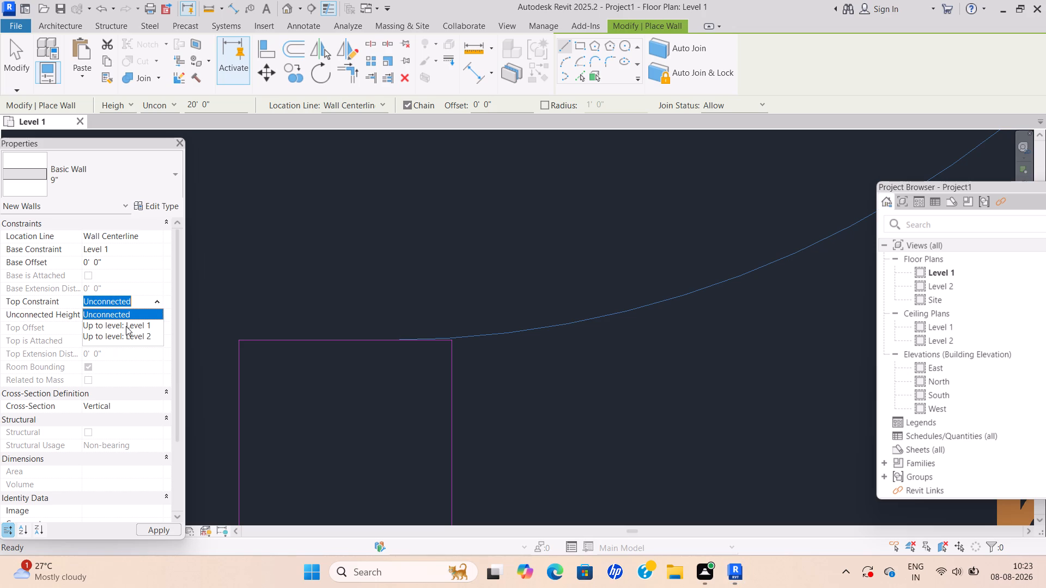
left_click(156, 314)
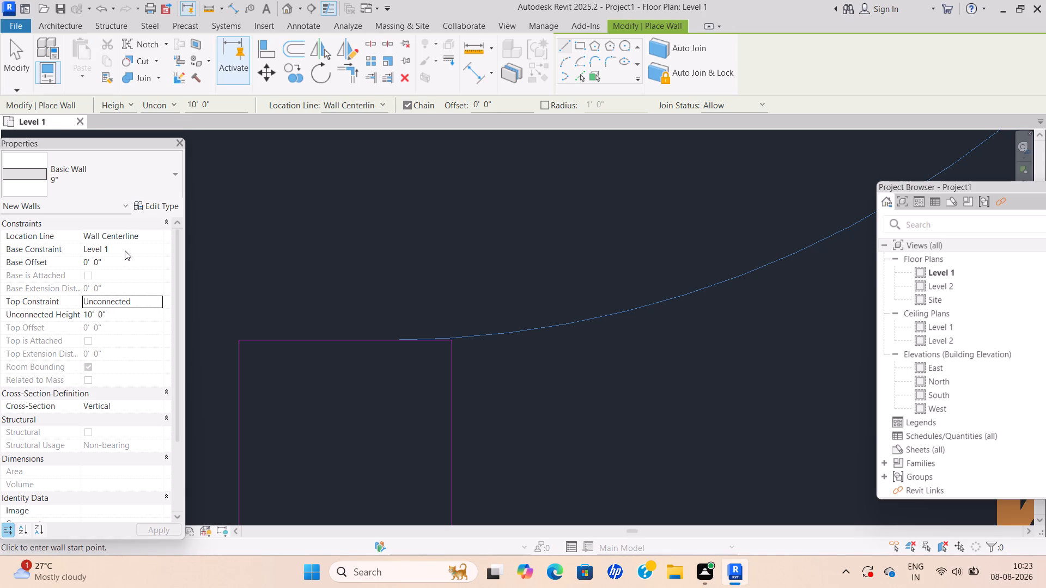
Set the new walls' location line to Finish Face: Exterior.
left_click(154, 235)
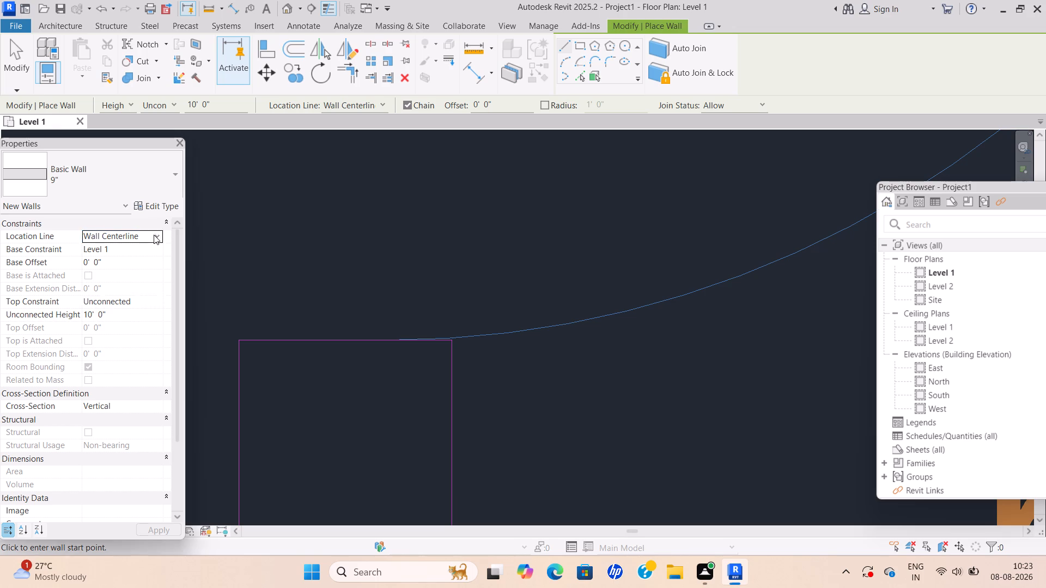
left_click(148, 266)
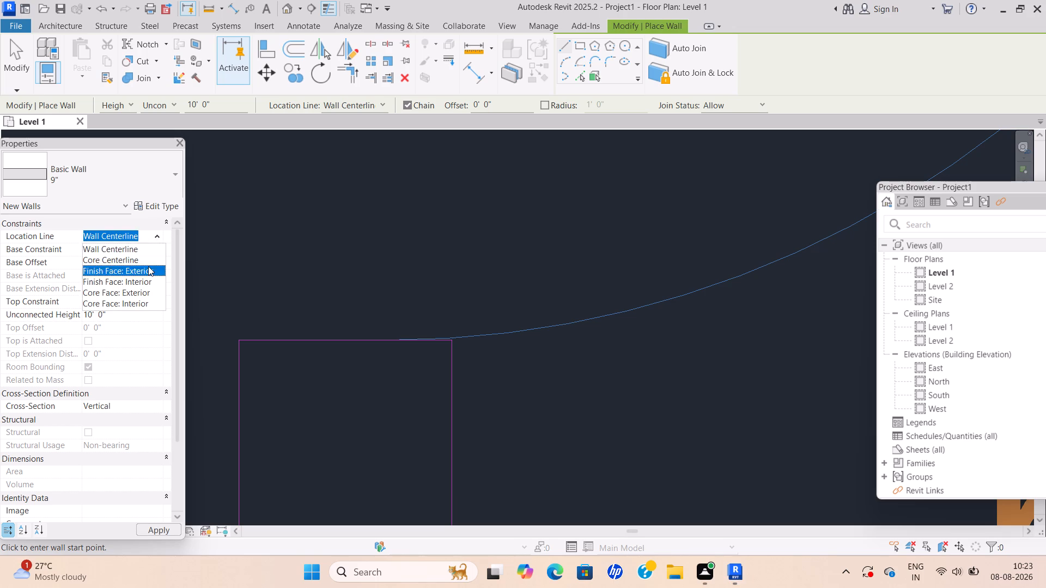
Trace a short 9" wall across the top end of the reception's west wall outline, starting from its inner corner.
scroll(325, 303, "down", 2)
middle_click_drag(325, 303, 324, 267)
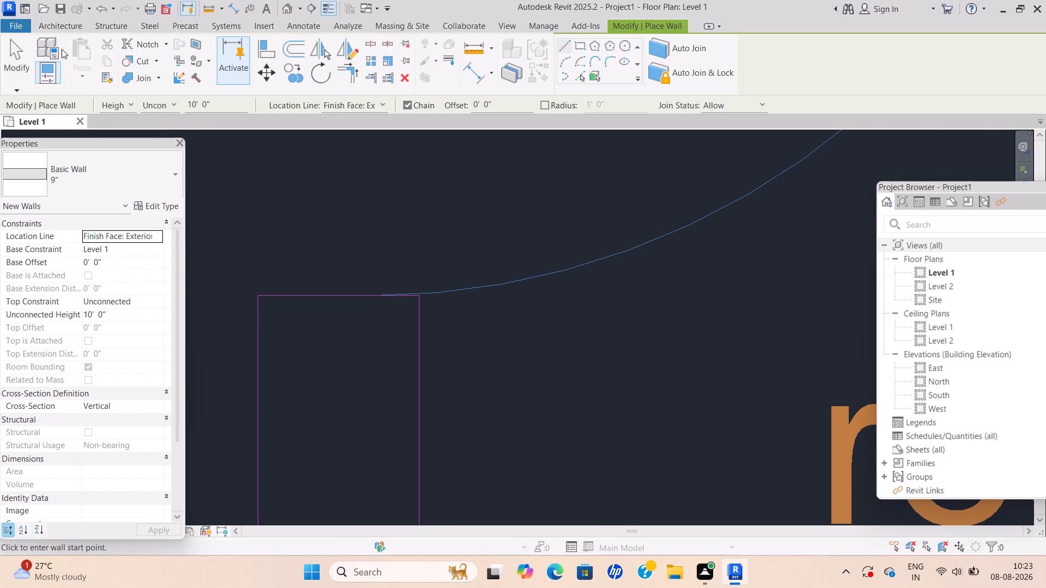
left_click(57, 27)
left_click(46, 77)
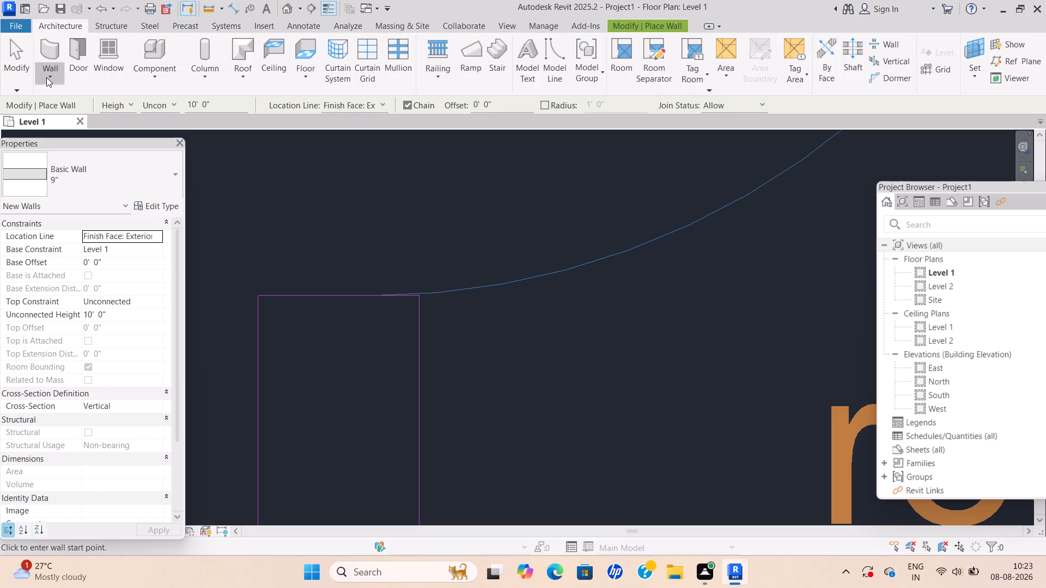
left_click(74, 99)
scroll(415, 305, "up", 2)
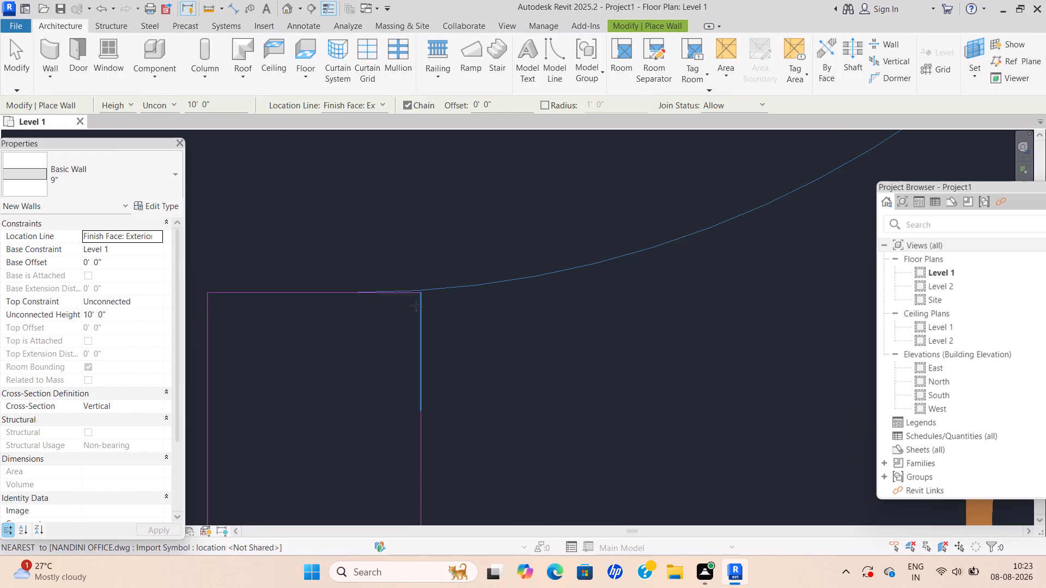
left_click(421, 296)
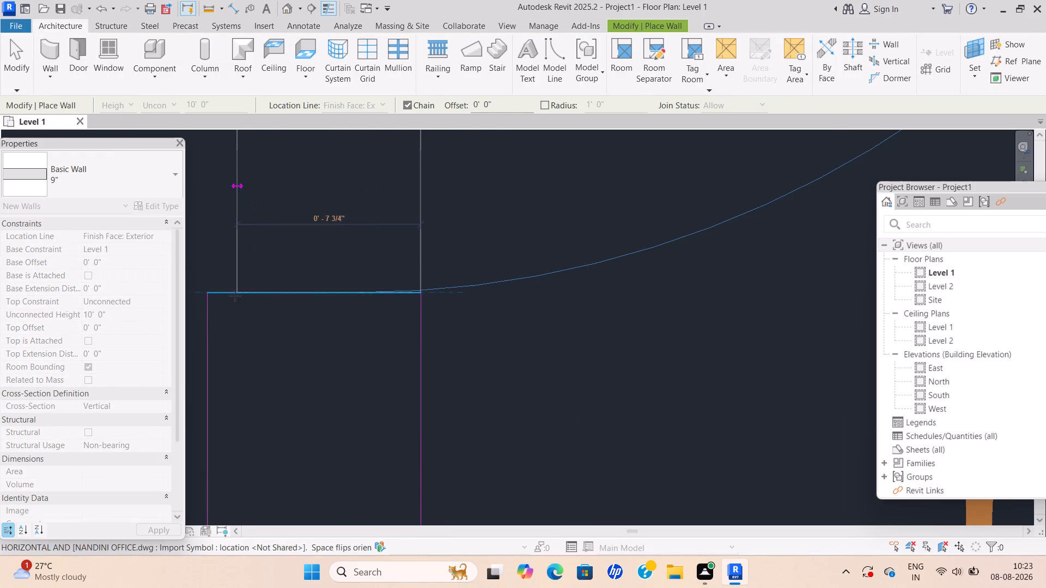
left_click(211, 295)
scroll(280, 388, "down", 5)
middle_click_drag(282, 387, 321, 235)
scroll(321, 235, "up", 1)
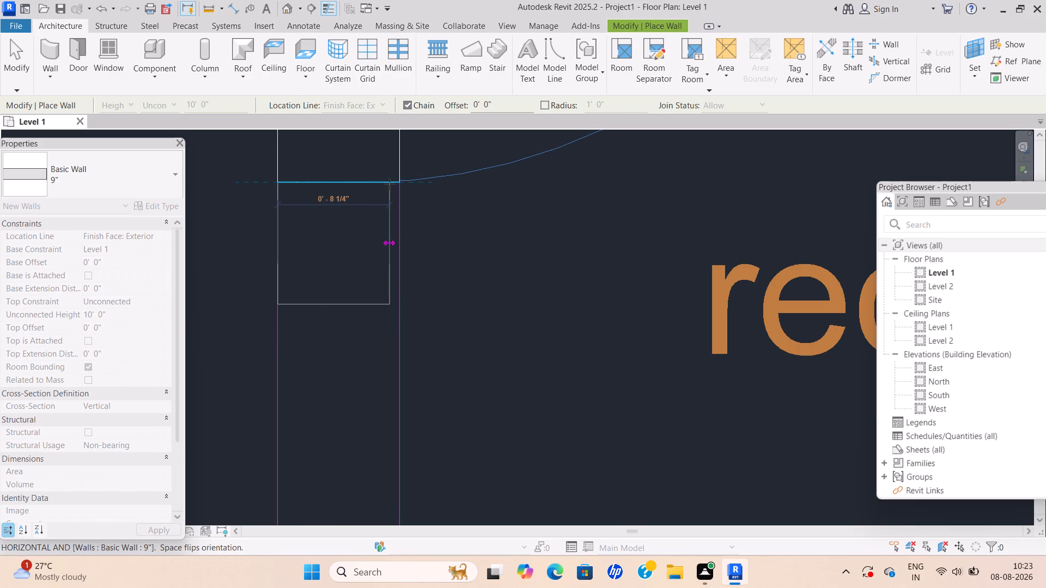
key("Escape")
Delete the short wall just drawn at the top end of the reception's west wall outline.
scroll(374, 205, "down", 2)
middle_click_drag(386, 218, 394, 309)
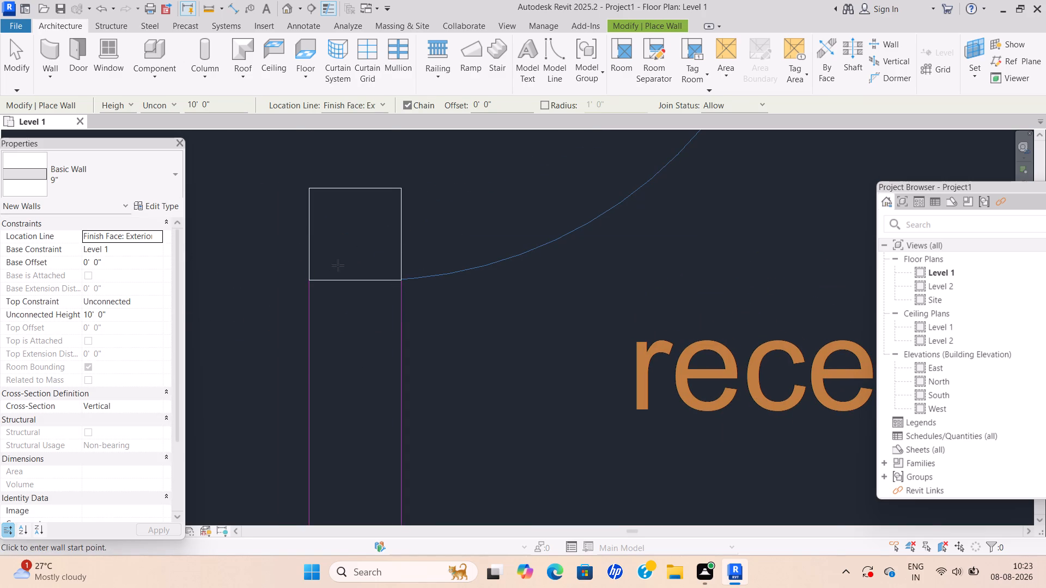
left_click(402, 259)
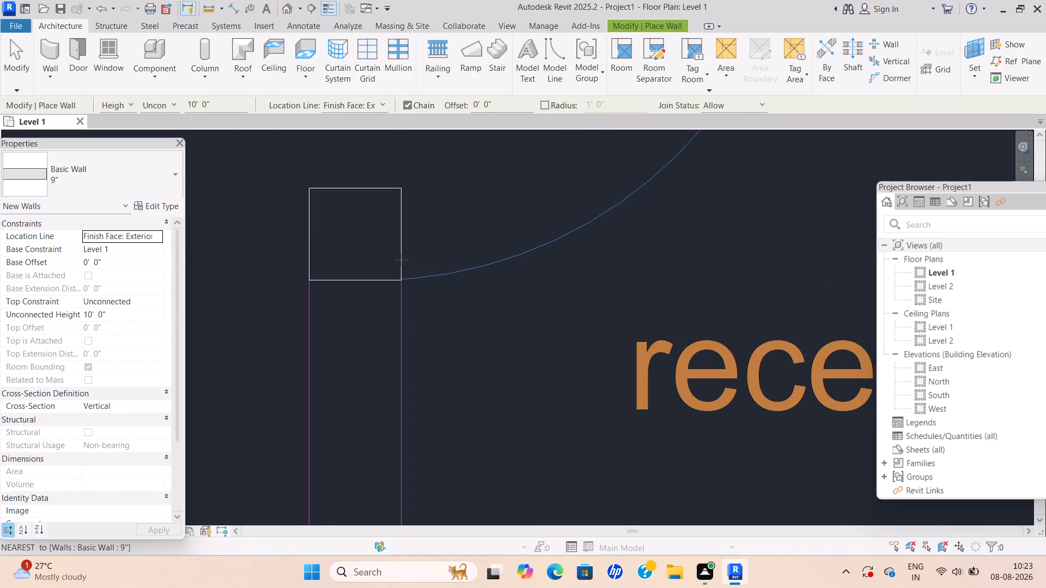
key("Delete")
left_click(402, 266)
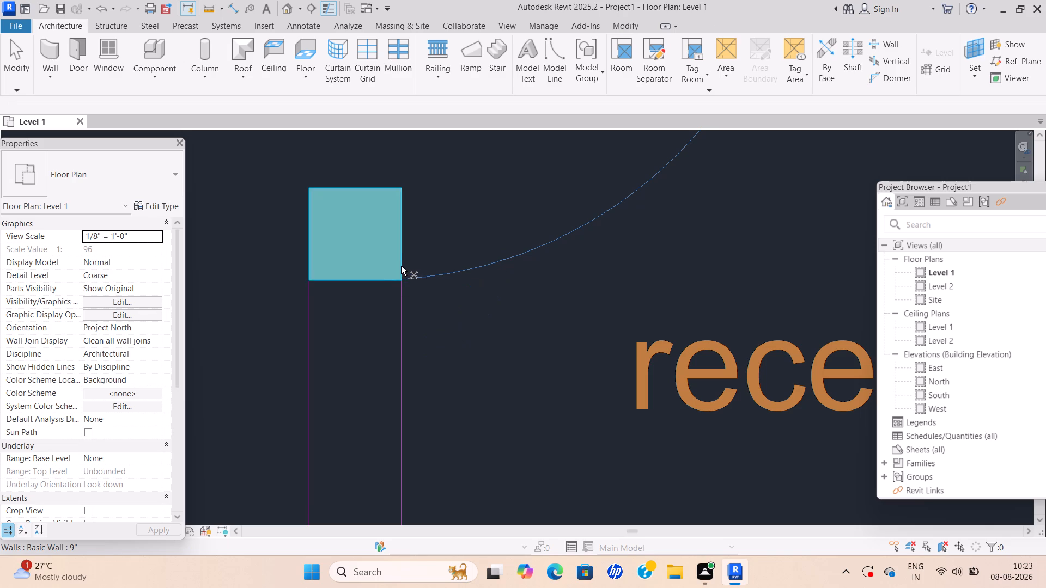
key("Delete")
Start a chained 9" wall at the outer top corner of the reception's west wall outline and run it about 9" to the inner corner.
scroll(359, 284, "up", 2)
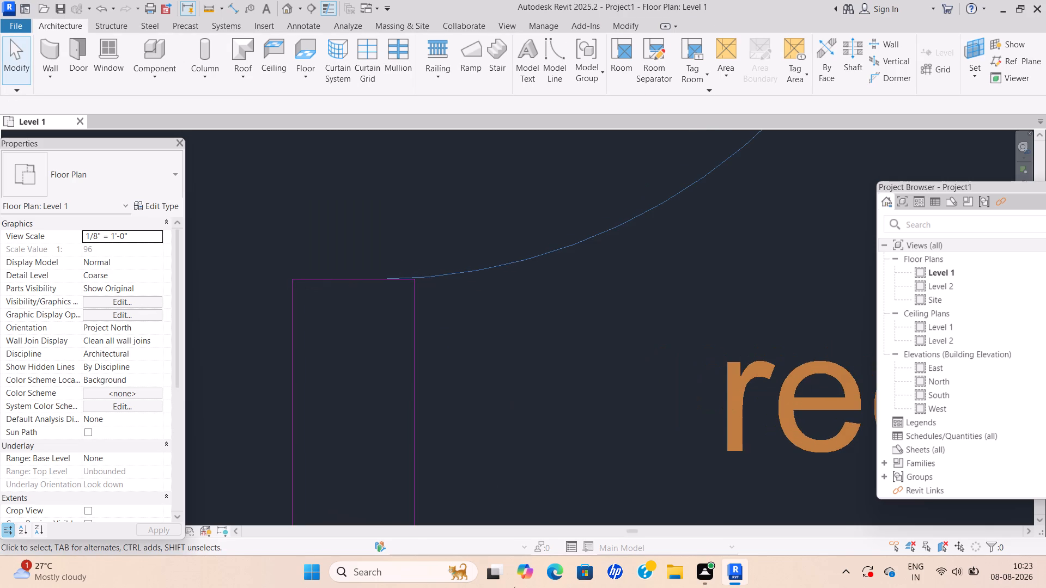
left_click(54, 75)
left_click(76, 96)
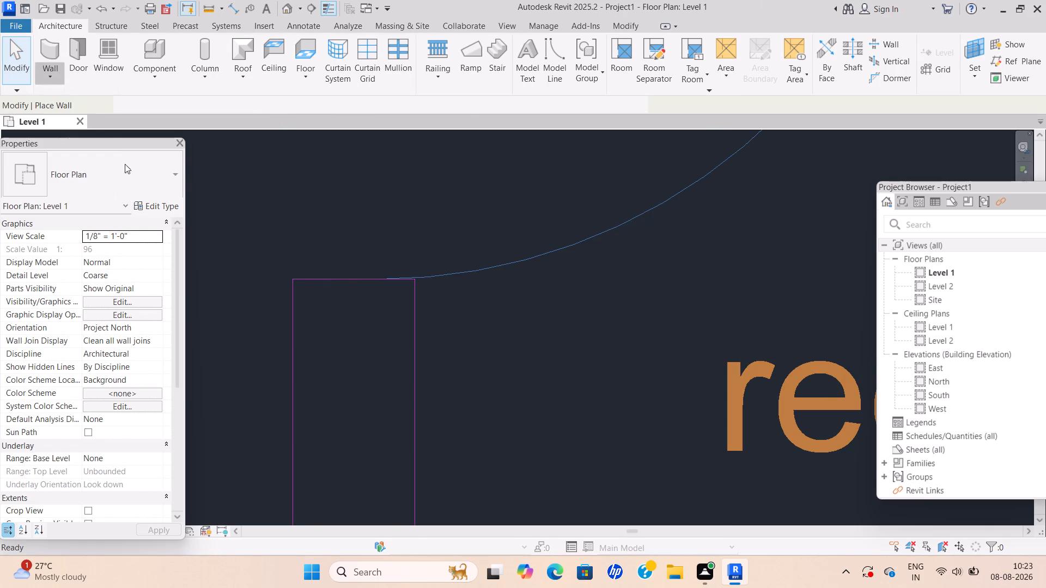
left_click(293, 280)
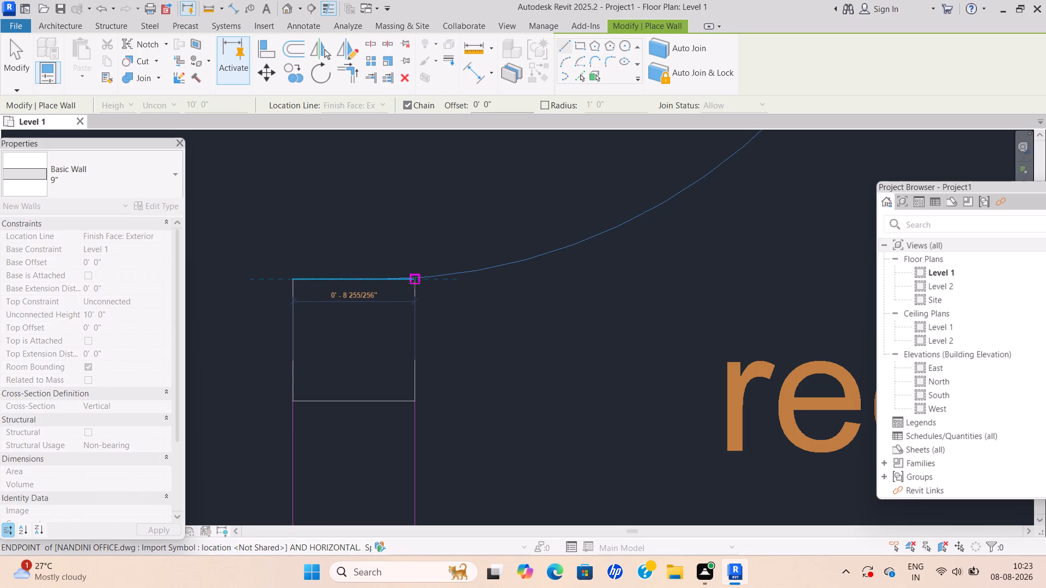
left_click_drag(415, 283, 411, 318)
Continue the wall chain straight down the west wall's inner face, past the director and conference rooms, to the plan's bottom outer edge.
scroll(419, 403, "down", 3)
middle_click_drag(419, 403, 359, 112)
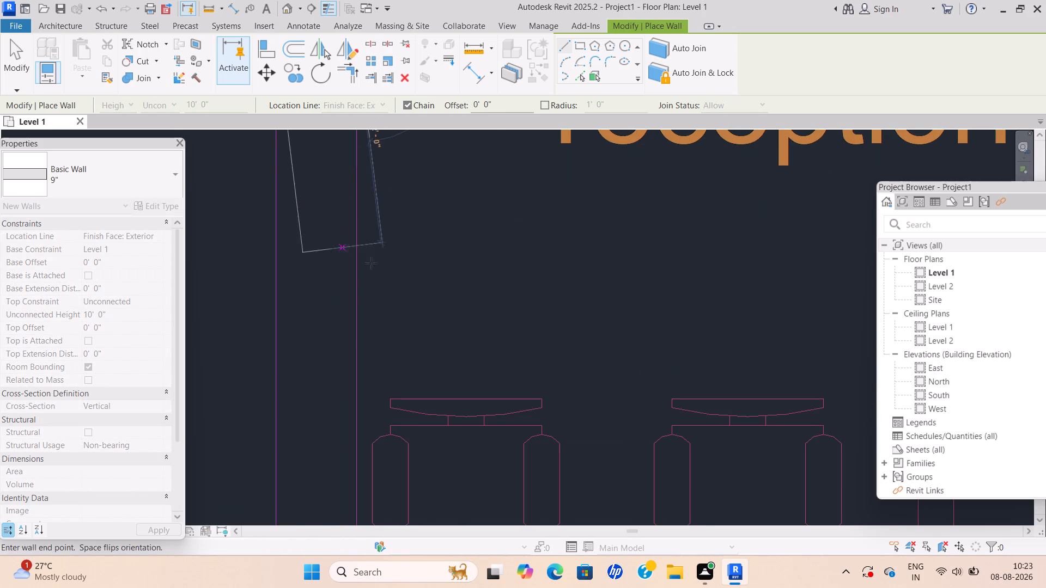
scroll(351, 347, "down", 3)
middle_click_drag(354, 338, 357, 213)
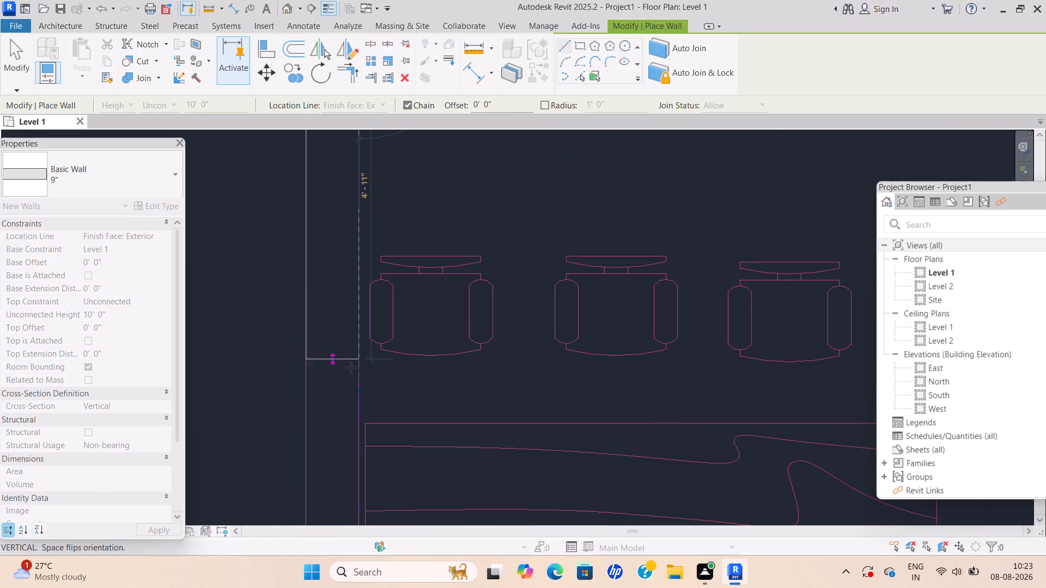
scroll(352, 377, "down", 2)
middle_click_drag(352, 377, 343, 174)
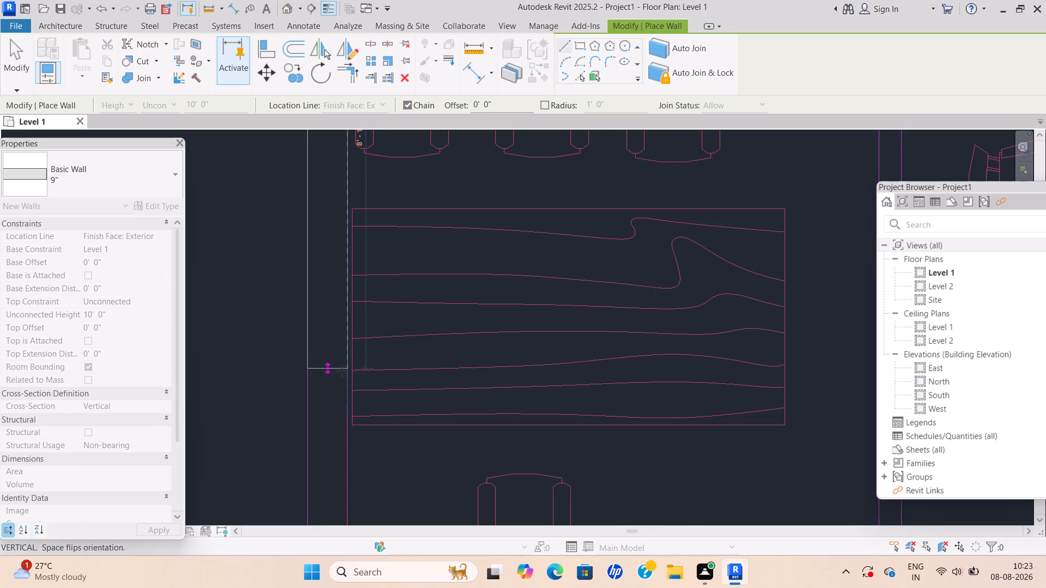
scroll(342, 371, "down", 4)
middle_click_drag(342, 371, 343, 223)
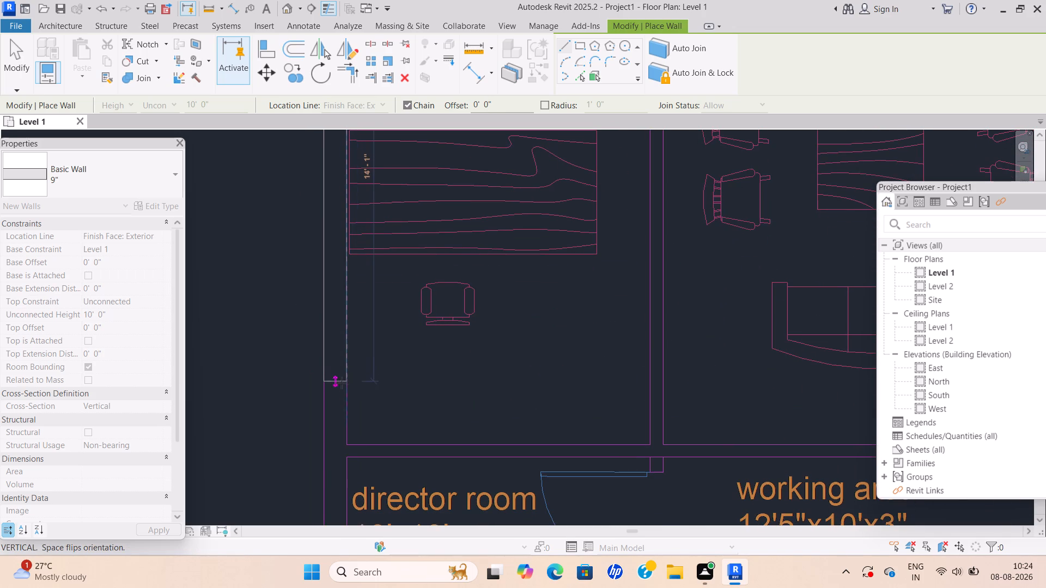
scroll(341, 391, "down", 3)
middle_click_drag(342, 390, 331, 271)
scroll(328, 387, "down", 3)
middle_click_drag(329, 384, 329, 379)
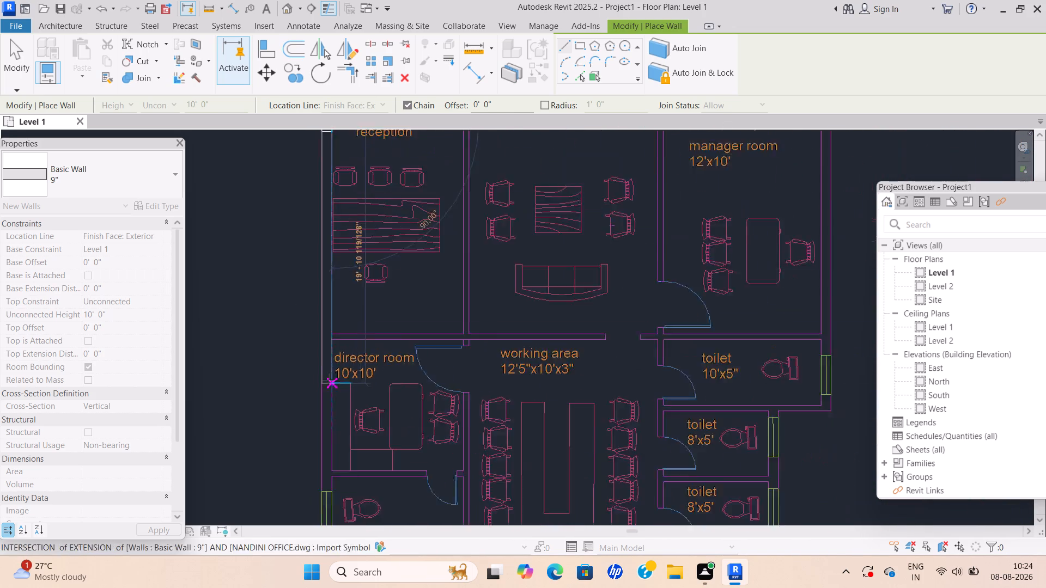
scroll(329, 379, "down", 1)
middle_click_drag(329, 379, 325, 237)
scroll(331, 383, "down", 3)
middle_click_drag(332, 381, 339, 250)
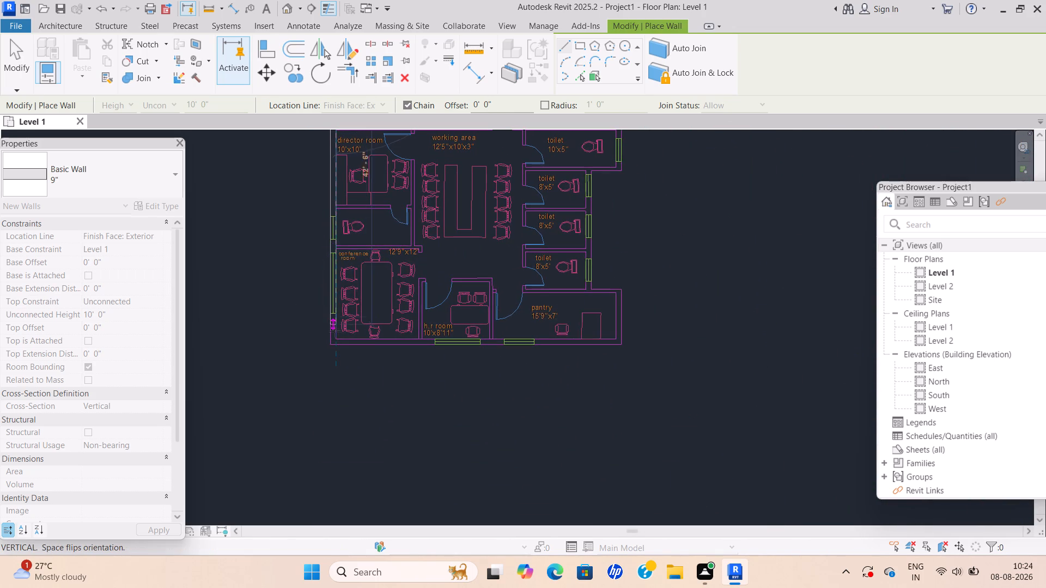
scroll(335, 344, "up", 10)
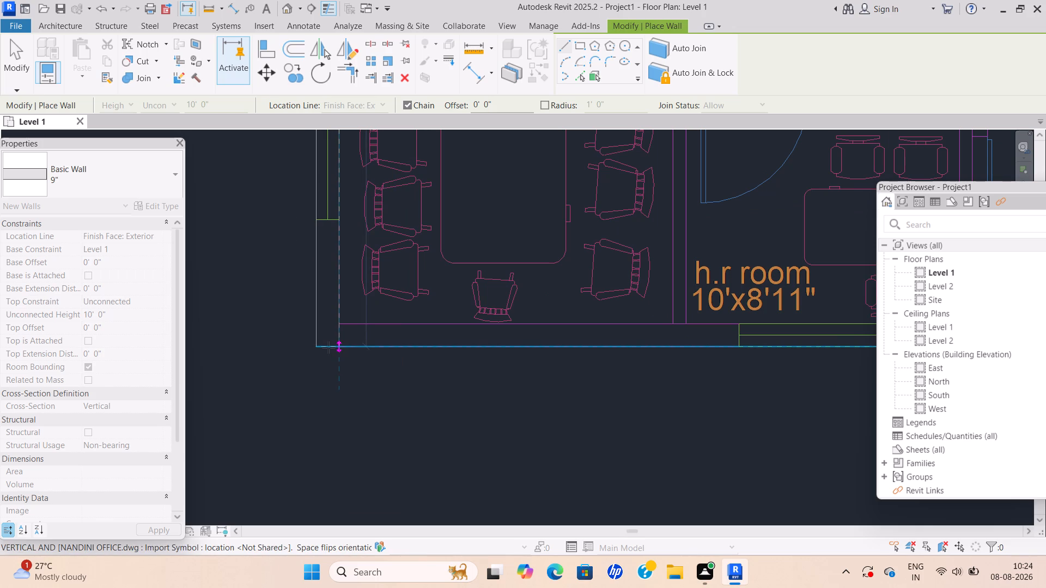
left_click(329, 347)
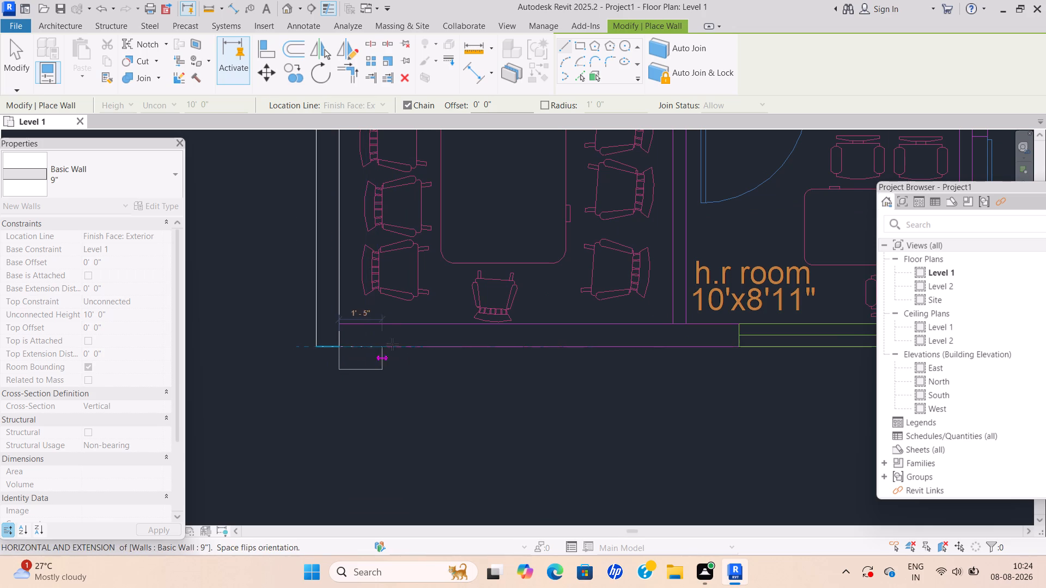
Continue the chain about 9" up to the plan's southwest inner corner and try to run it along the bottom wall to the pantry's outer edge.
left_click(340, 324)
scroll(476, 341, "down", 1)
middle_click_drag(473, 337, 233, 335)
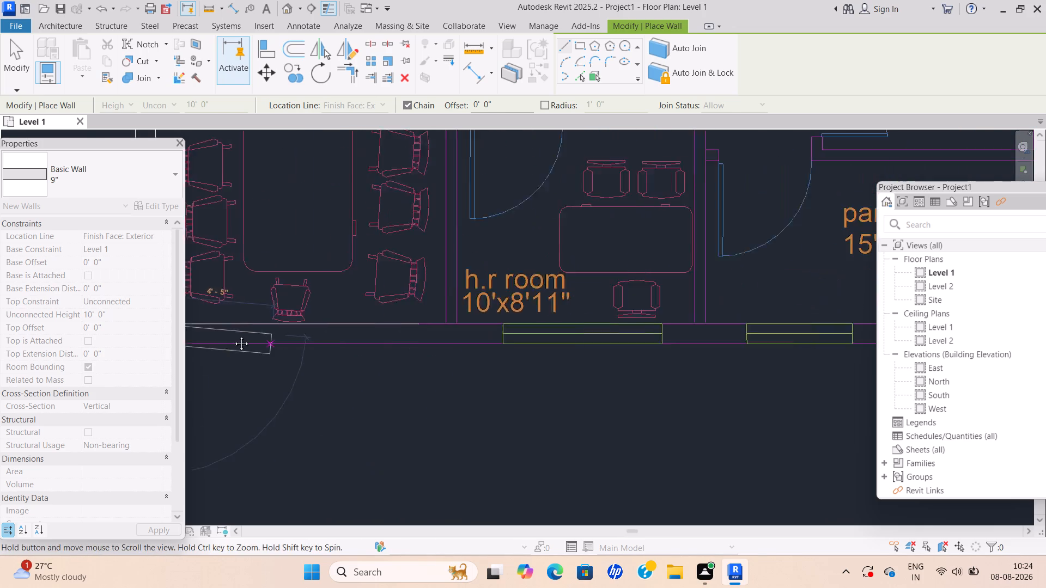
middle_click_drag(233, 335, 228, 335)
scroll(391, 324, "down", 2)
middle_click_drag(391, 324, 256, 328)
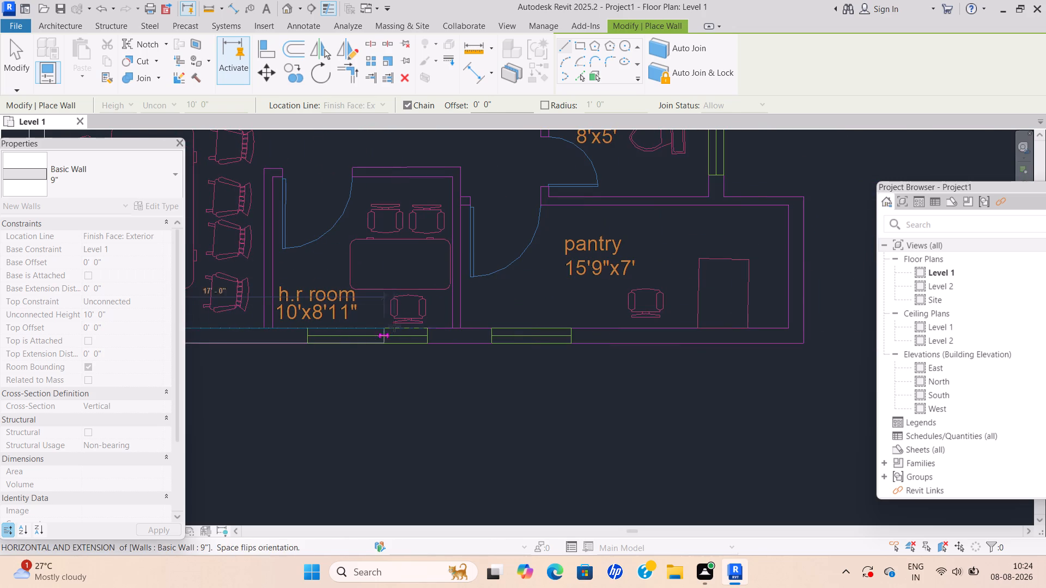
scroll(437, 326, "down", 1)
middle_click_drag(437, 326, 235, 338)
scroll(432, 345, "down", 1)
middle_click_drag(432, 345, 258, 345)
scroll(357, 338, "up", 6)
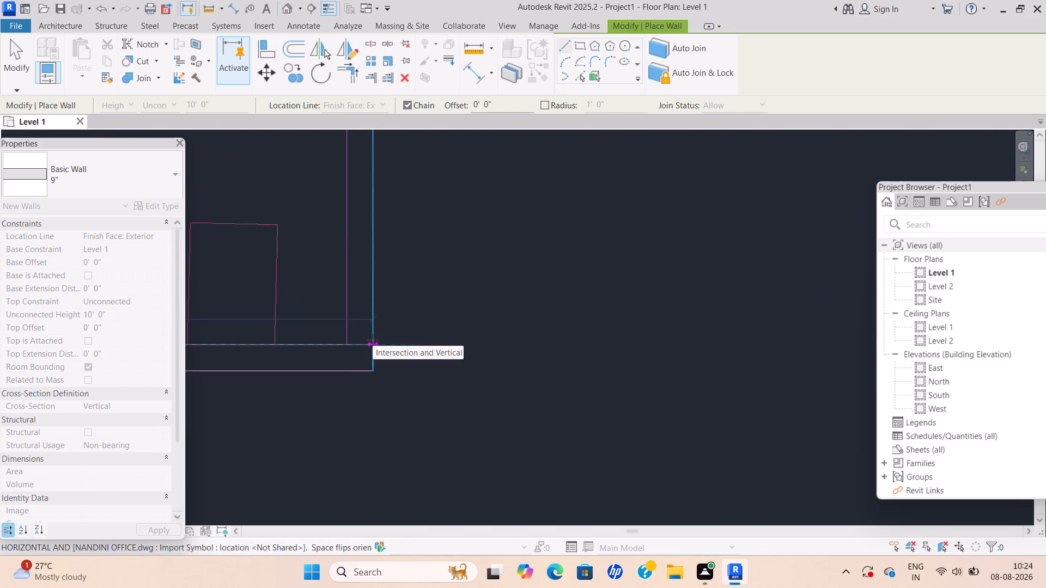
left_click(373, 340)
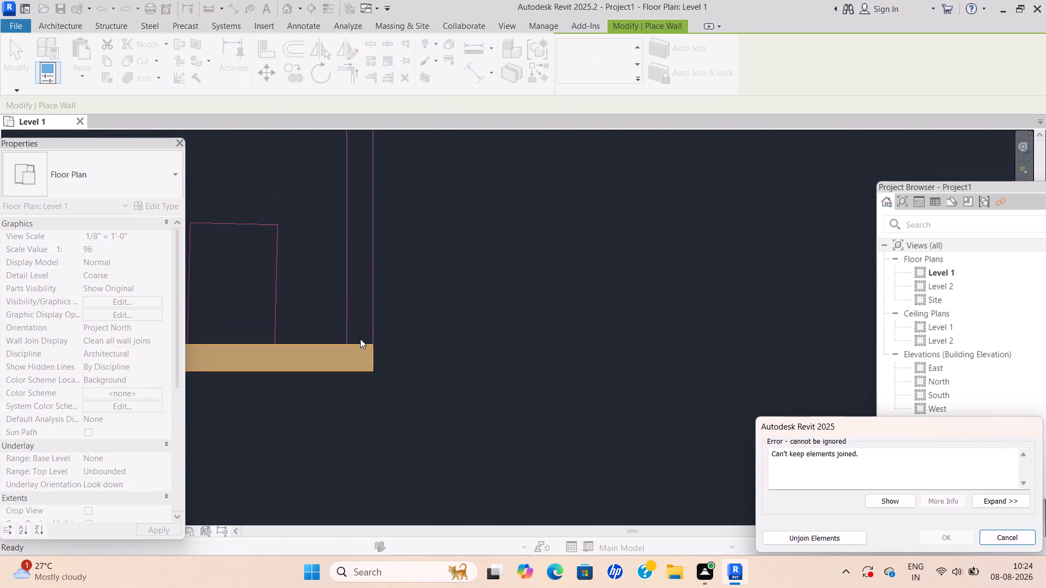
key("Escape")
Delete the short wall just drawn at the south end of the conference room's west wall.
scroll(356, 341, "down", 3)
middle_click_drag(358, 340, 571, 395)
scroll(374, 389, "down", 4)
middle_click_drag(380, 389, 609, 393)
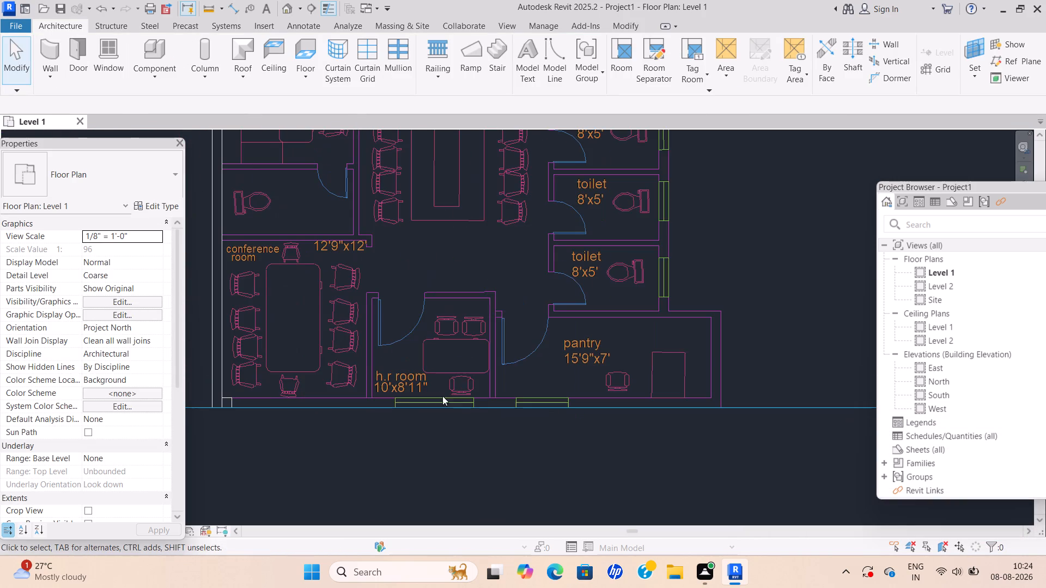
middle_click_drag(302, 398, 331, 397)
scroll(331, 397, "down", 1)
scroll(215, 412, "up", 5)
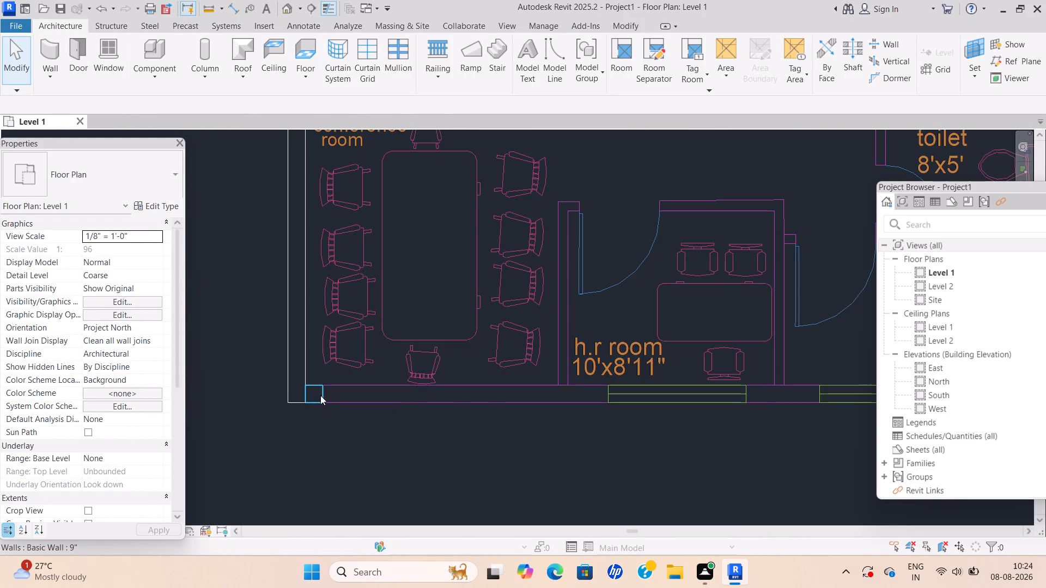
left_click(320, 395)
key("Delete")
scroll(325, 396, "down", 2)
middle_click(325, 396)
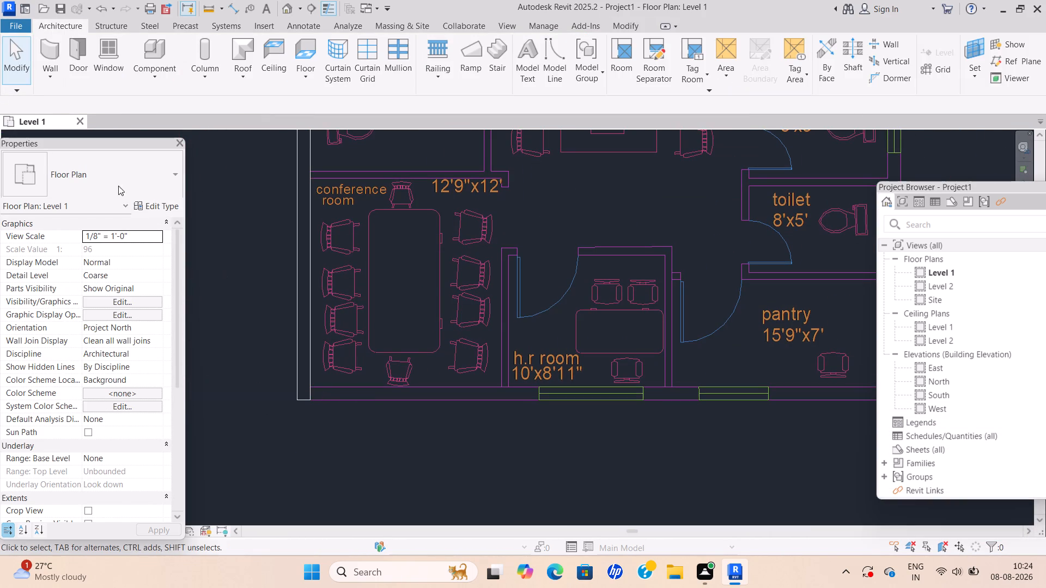
Draw a short 9" wall at the conference room's southwest corner, from the plan's bottom outer edge up to the inner face line.
left_click(54, 26)
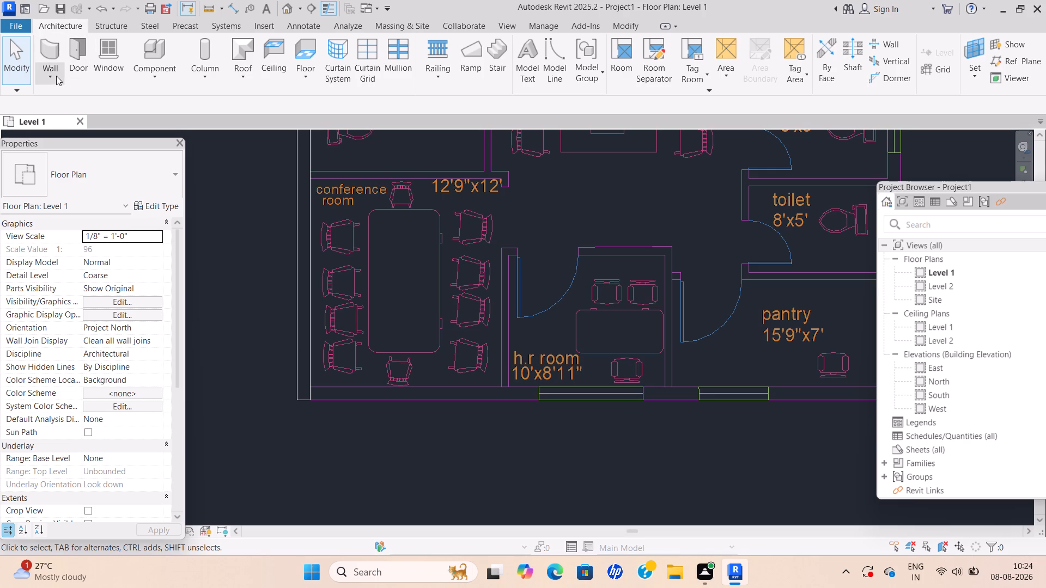
left_click(54, 76)
left_click(70, 94)
middle_click_drag(374, 371, 245, 339)
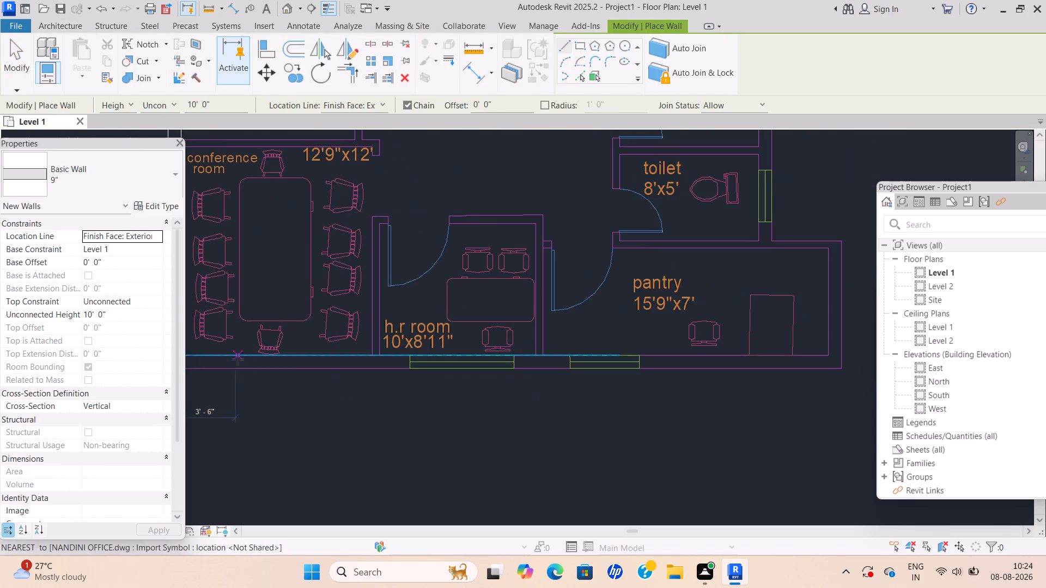
scroll(241, 359, "down", 1)
middle_click_drag(243, 360, 329, 369)
scroll(293, 373, "up", 4)
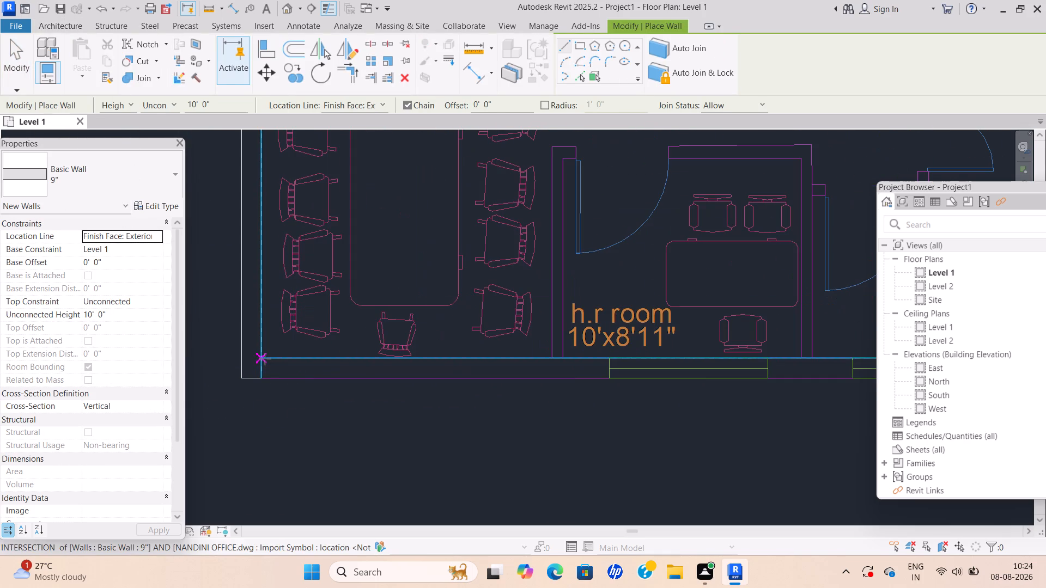
left_click(263, 378)
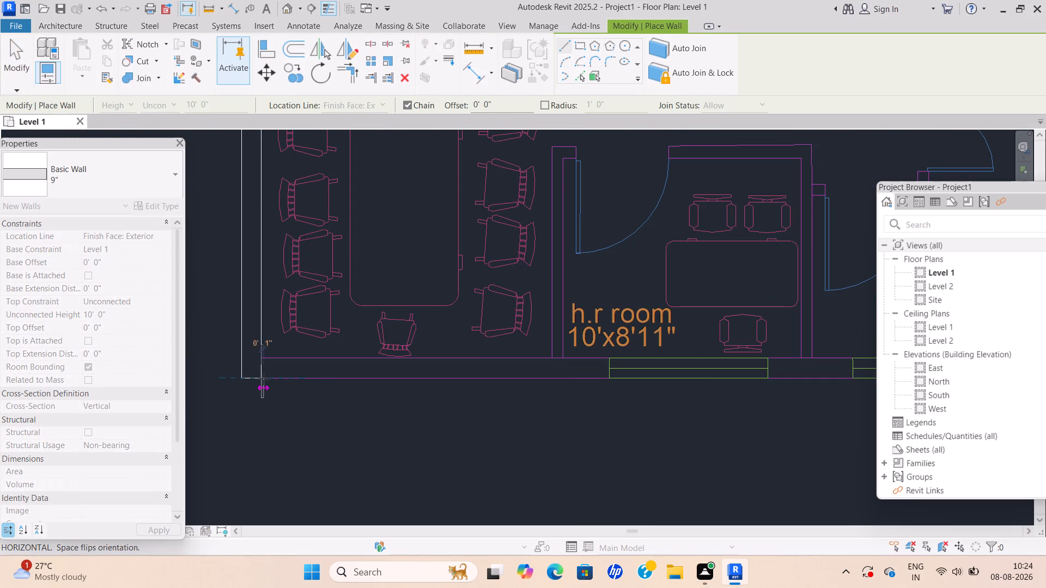
left_click(263, 357)
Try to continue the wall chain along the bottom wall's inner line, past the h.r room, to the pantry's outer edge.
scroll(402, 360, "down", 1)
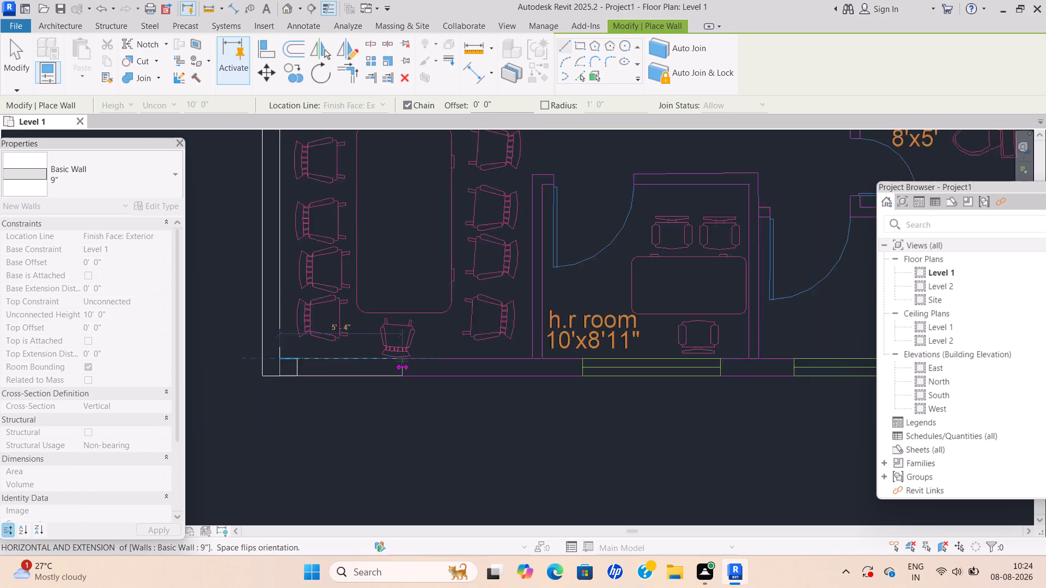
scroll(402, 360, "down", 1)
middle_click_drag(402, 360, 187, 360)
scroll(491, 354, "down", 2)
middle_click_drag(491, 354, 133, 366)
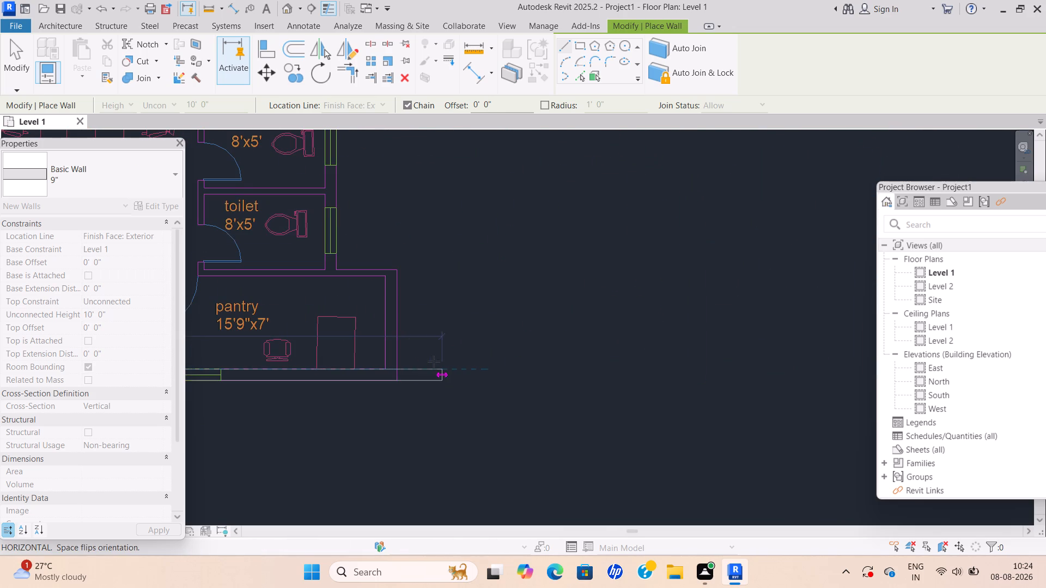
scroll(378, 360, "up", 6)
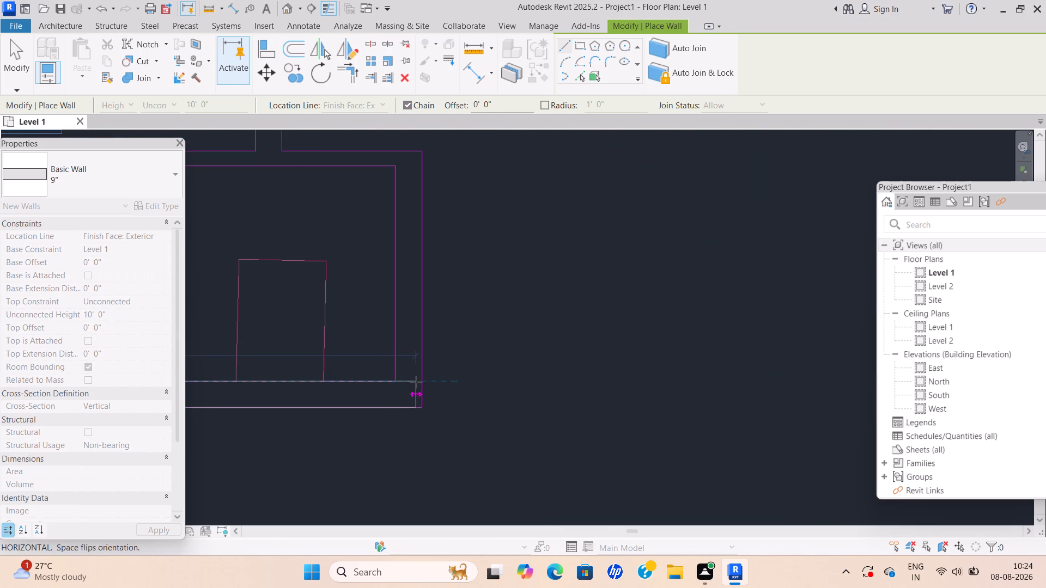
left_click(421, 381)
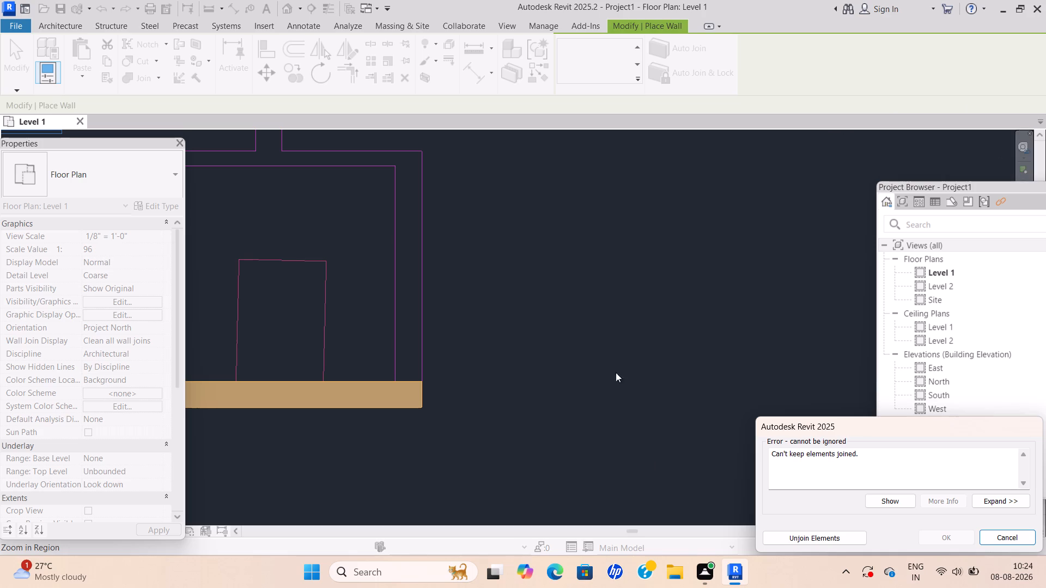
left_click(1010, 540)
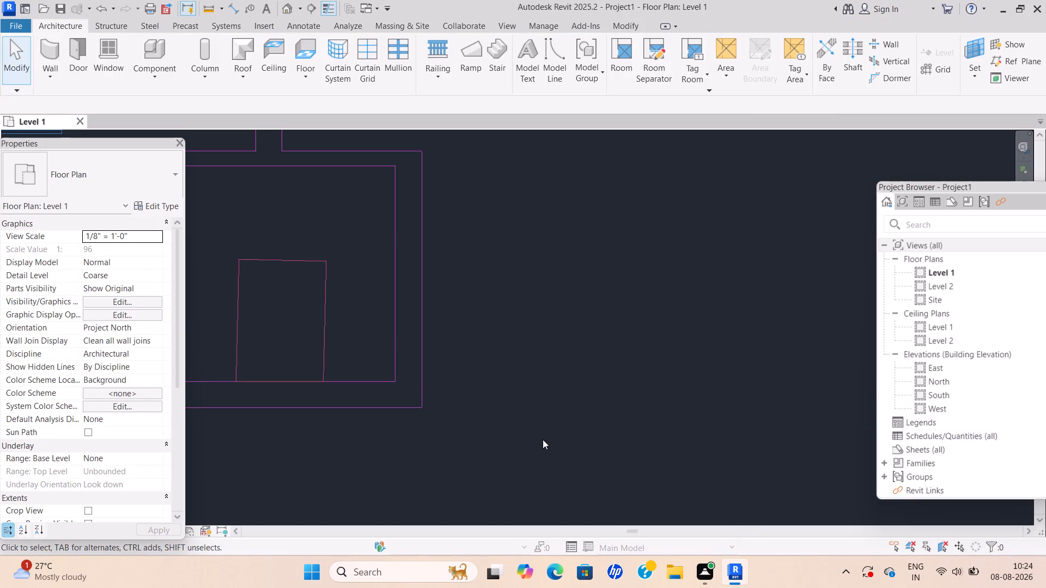
Start a chained 9" wall at the outer jamb corner above the reception door and run it about 1'-3" up to the building's outer corner.
scroll(473, 385, "down", 9)
middle_click_drag(470, 326, 716, 506)
middle_click_drag(481, 333, 510, 446)
scroll(513, 448, "down", 1)
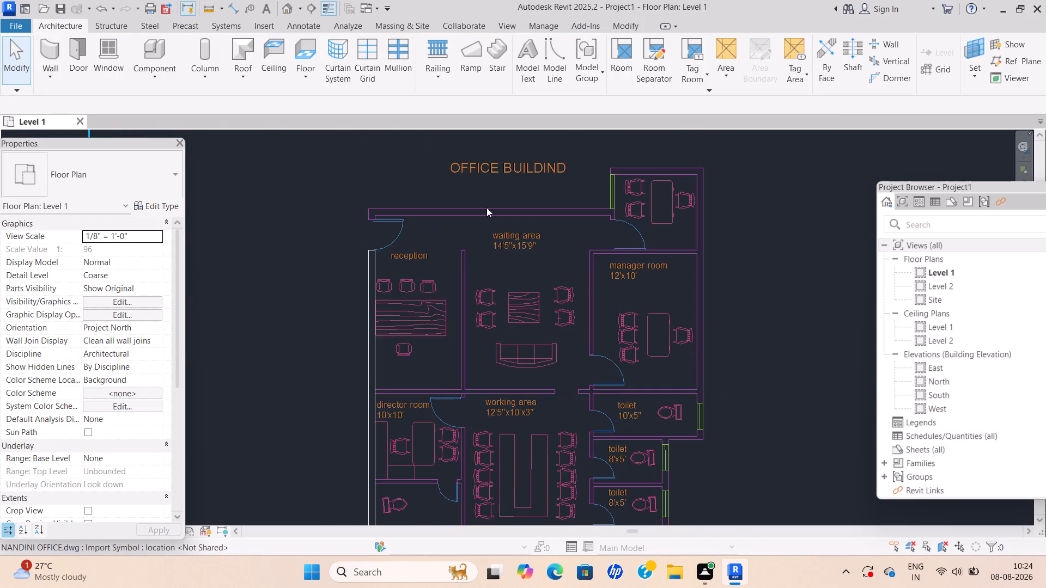
scroll(355, 224, "up", 5)
scroll(397, 199, "up", 2)
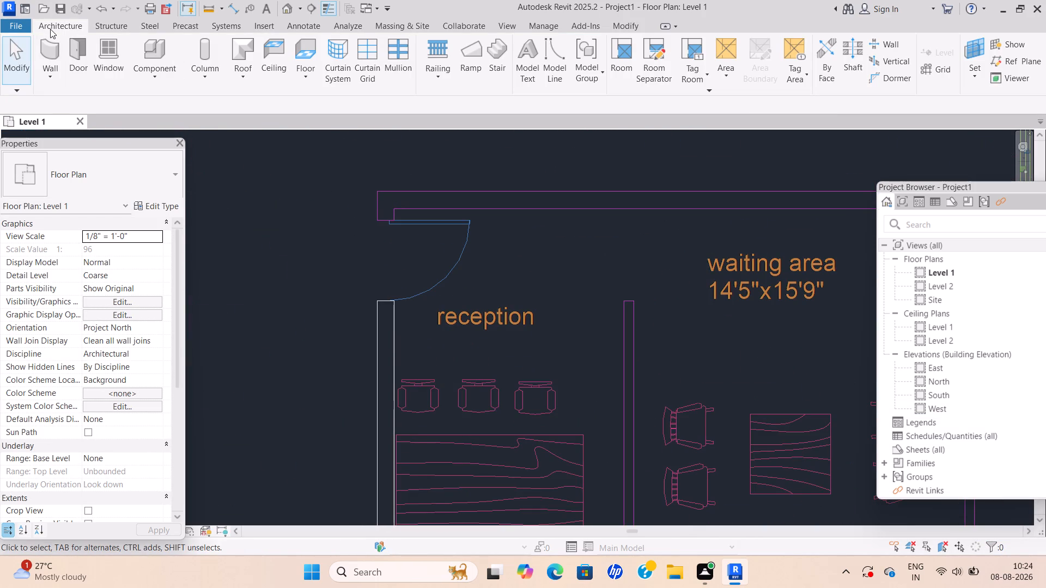
left_click(51, 23)
left_click(54, 71)
left_click(62, 100)
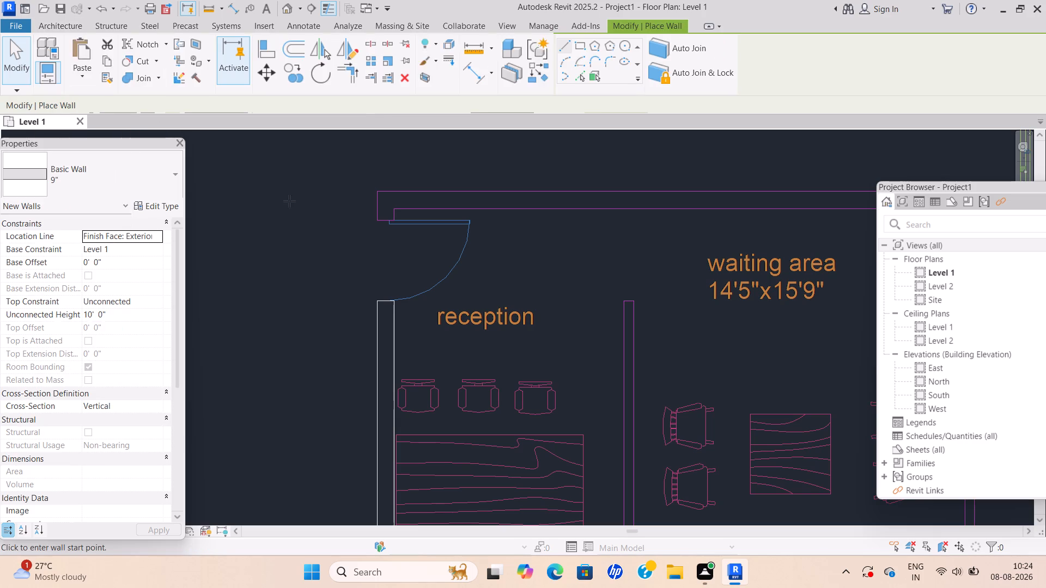
scroll(388, 358, "down", 2)
middle_click_drag(386, 352, 362, 327)
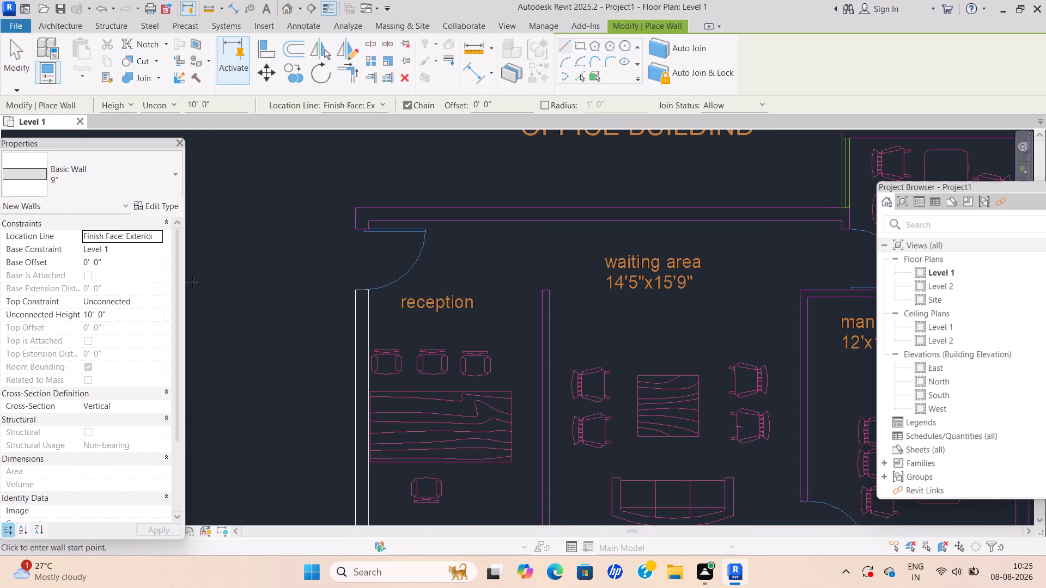
scroll(372, 223, "up", 3)
scroll(373, 220, "down", 1)
middle_click_drag(374, 220, 369, 318)
scroll(360, 322, "up", 4)
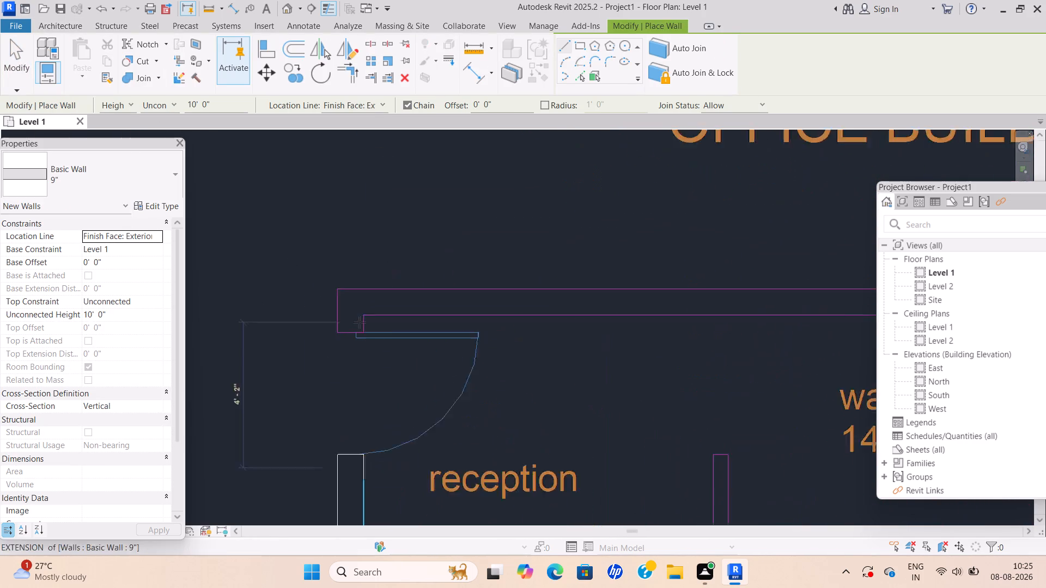
left_click(335, 333)
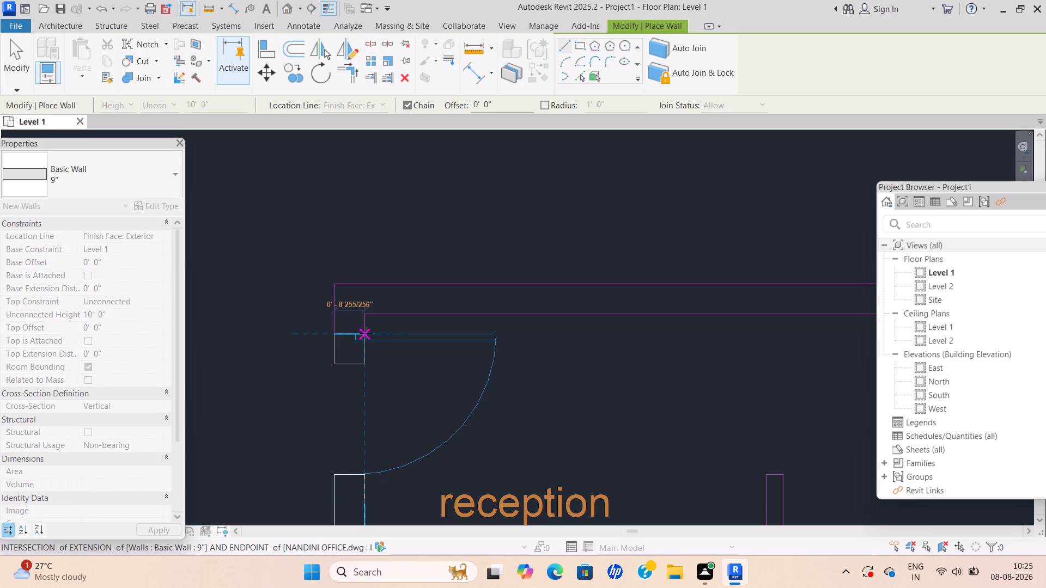
left_click(338, 286)
Continue the wall chain east along the waiting area's top outer edge to the windowed west wall of the room above the manager room, ending there.
scroll(500, 284, "down", 1)
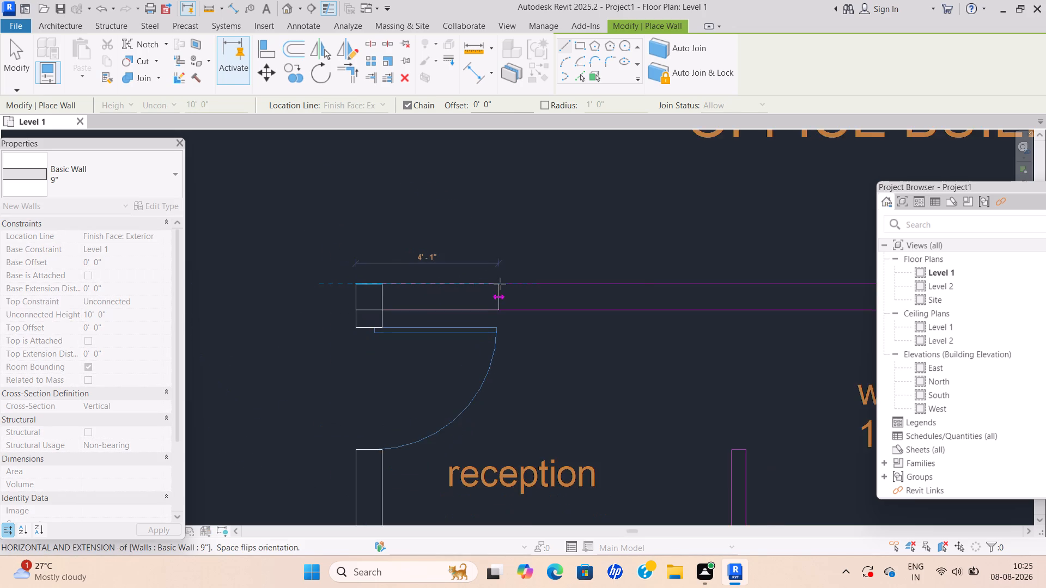
middle_click_drag(500, 284, 349, 266)
scroll(670, 267, "down", 1)
middle_click_drag(670, 267, 437, 260)
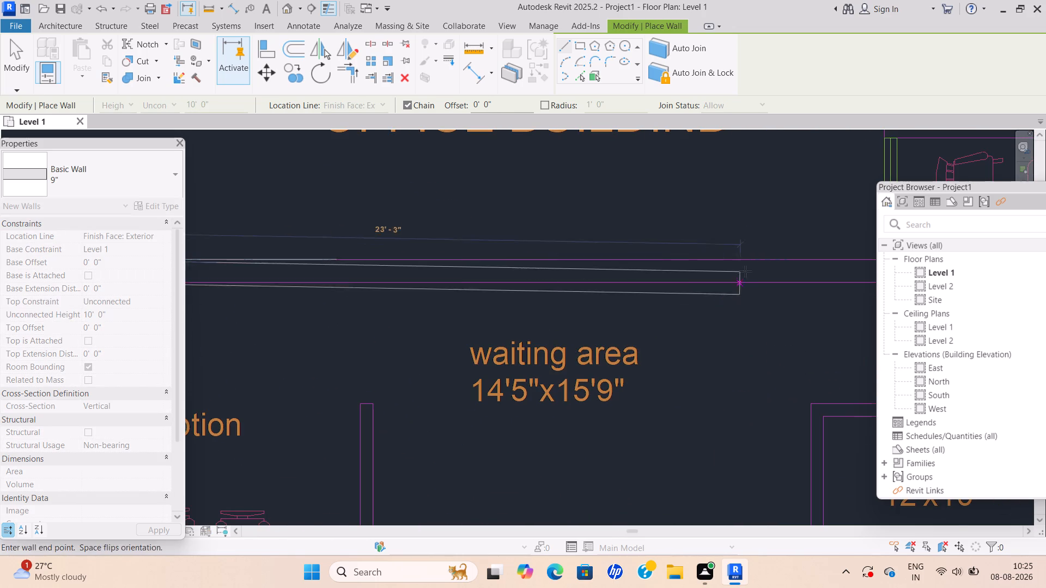
scroll(751, 260, "down", 1)
middle_click_drag(751, 259, 534, 253)
scroll(661, 252, "up", 6)
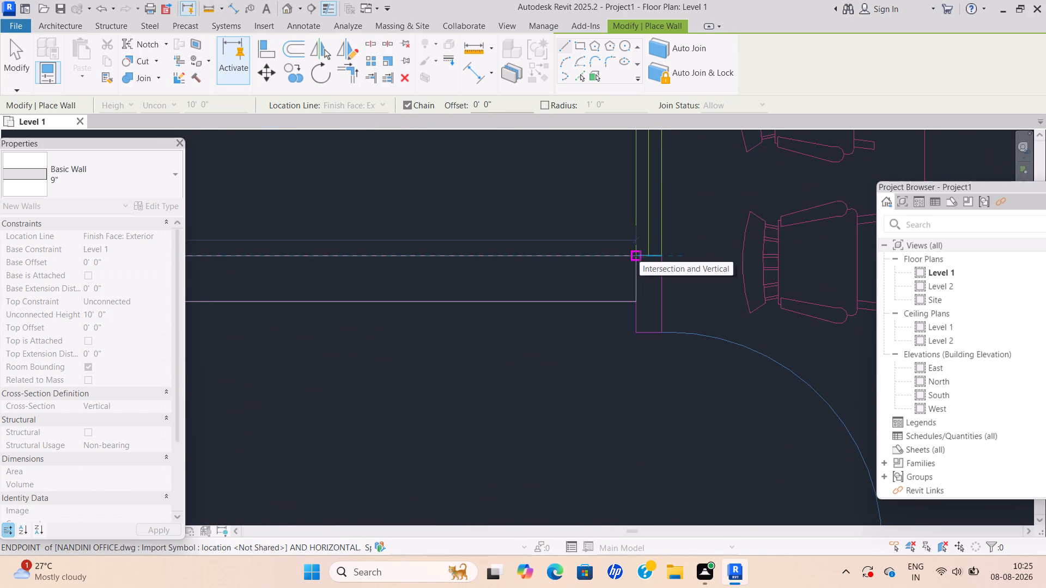
left_click(640, 256)
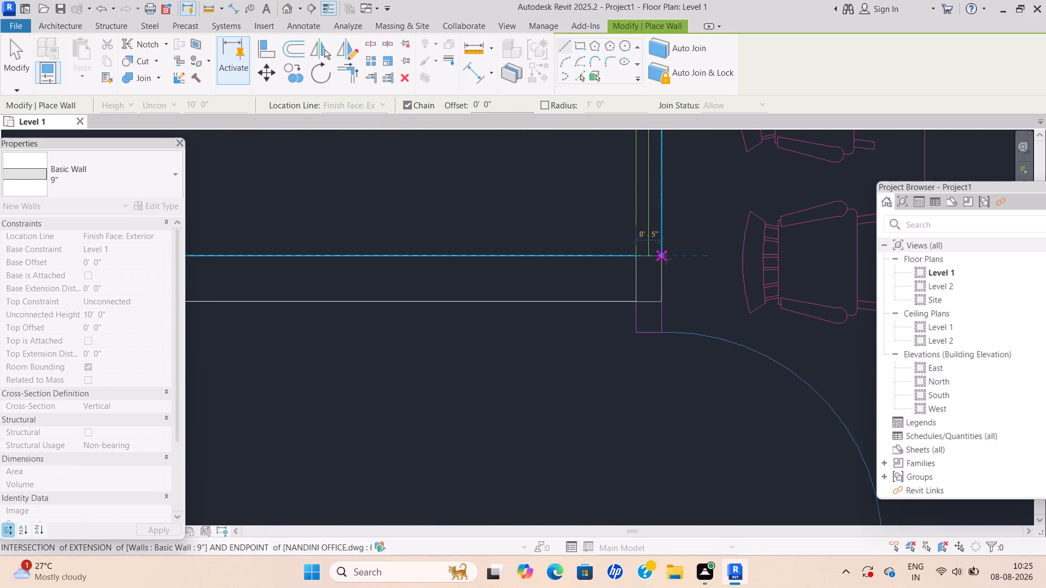
scroll(642, 198, "down", 2)
middle_click_drag(642, 198, 578, 409)
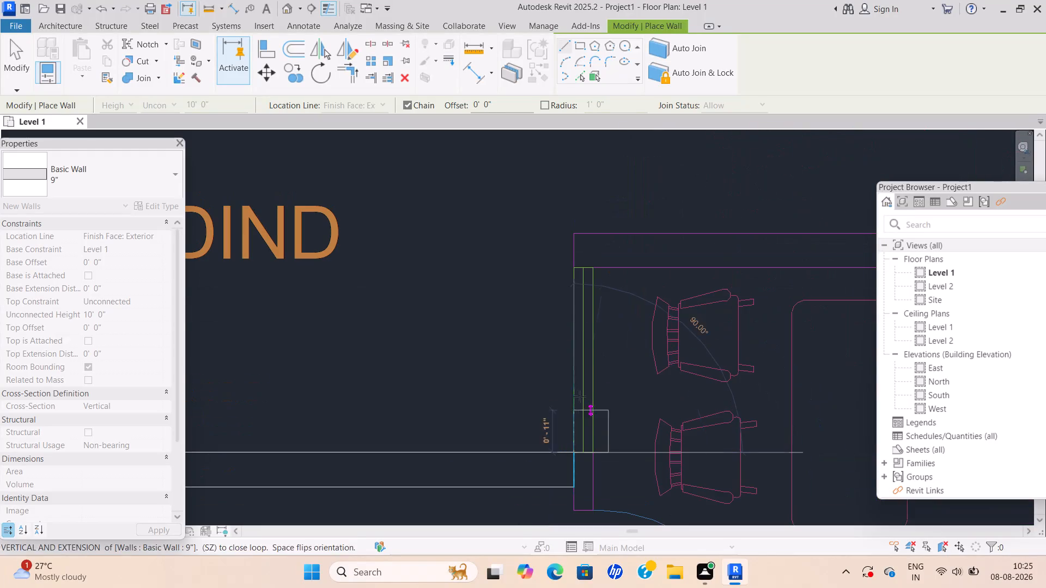
scroll(579, 318, "down", 4)
middle_click_drag(580, 322, 580, 254)
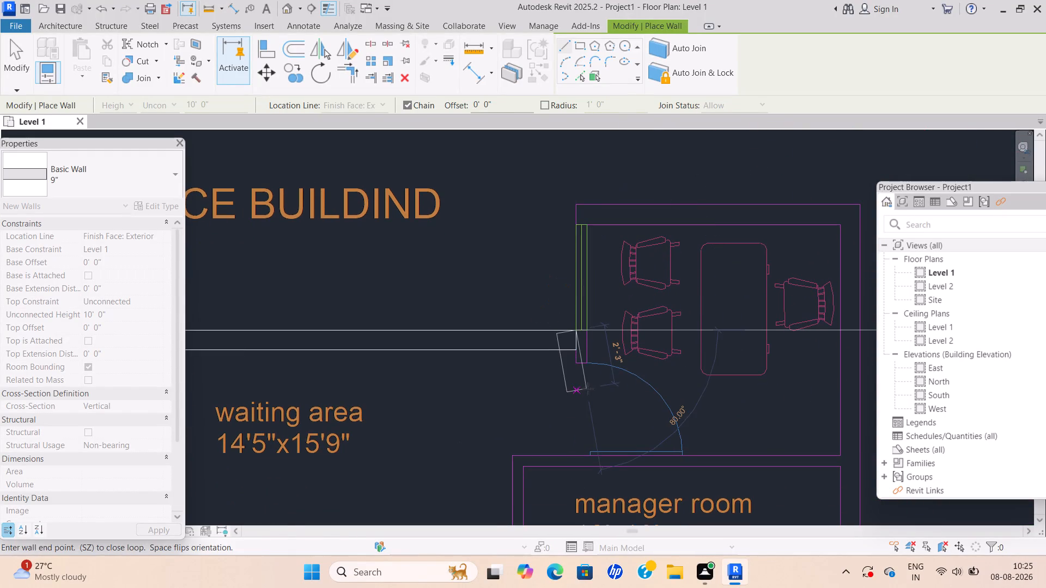
scroll(594, 369, "up", 6)
key("Escape")
Start a chained 9" wall across the upper end of the west window in the room above the manager room, about 0'-5" long.
scroll(601, 274, "down", 1)
middle_click_drag(603, 278, 548, 432)
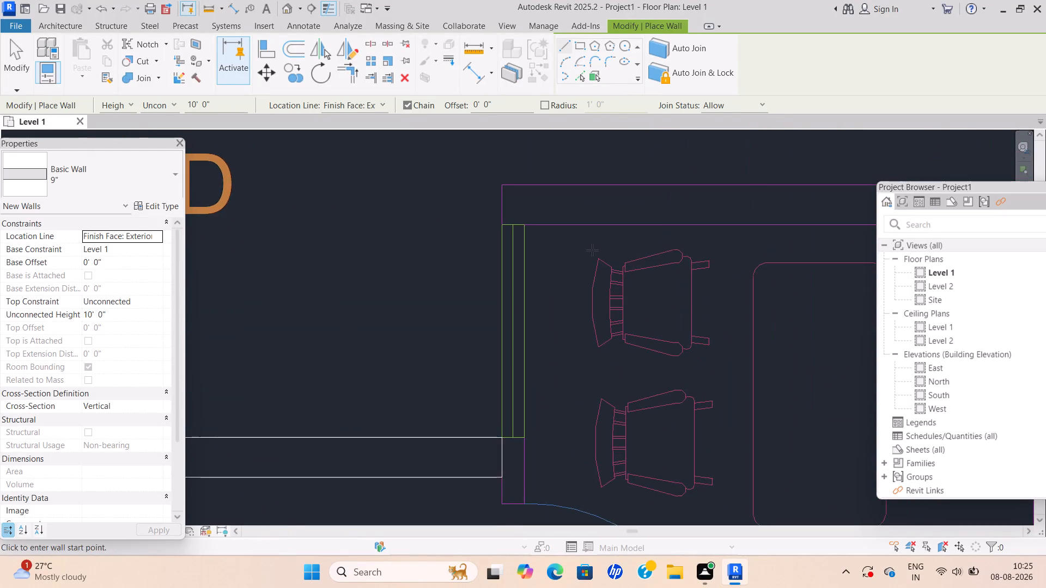
middle_click_drag(592, 250, 565, 366)
scroll(525, 338, "up", 1)
middle_click_drag(525, 333, 581, 244)
scroll(518, 354, "up", 6)
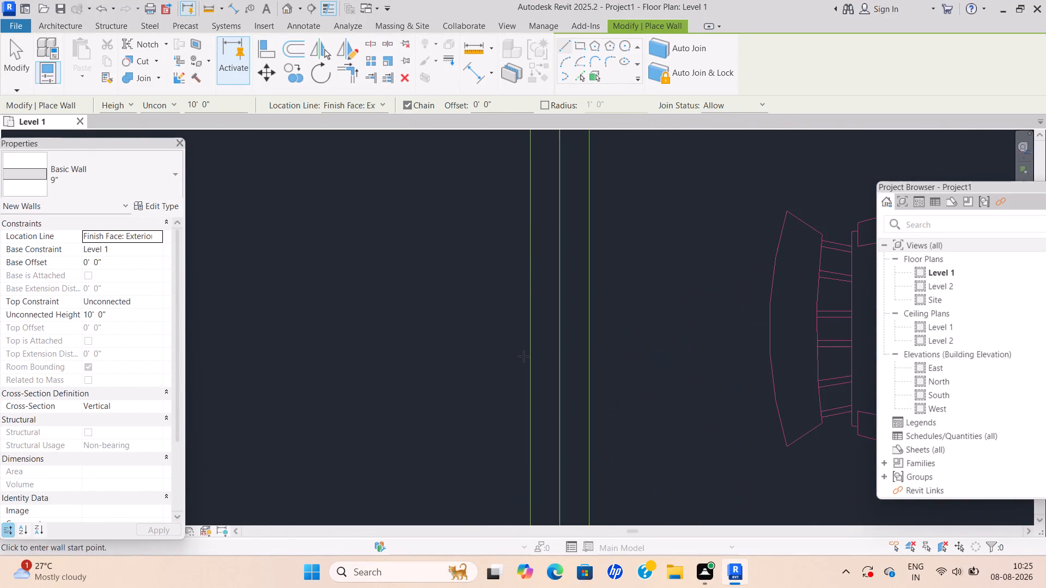
key("Escape")
scroll(604, 270, "down", 2)
middle_click_drag(600, 310, 539, 406)
scroll(539, 406, "down", 1)
middle_click_drag(560, 243, 515, 369)
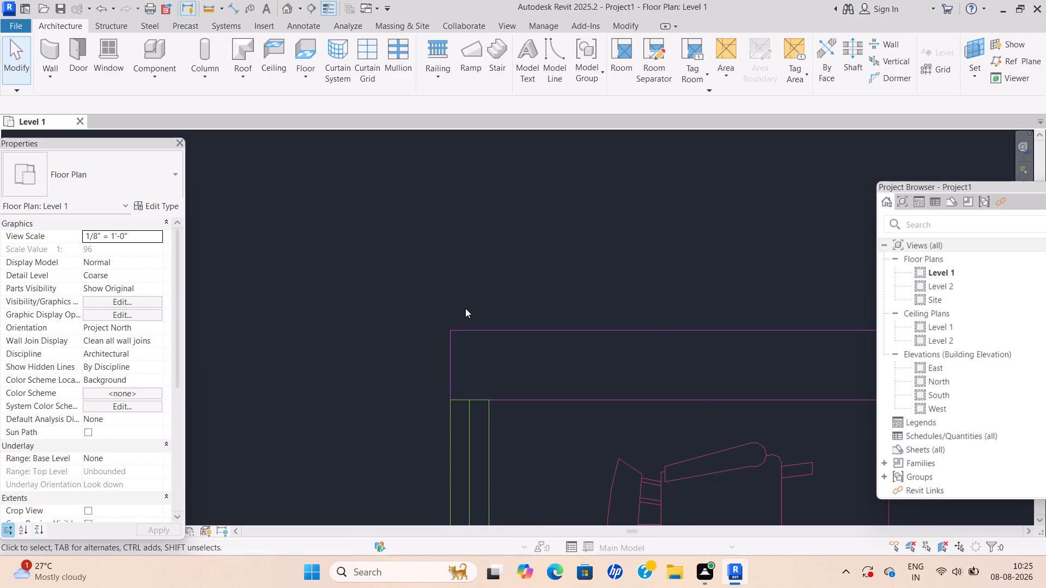
left_click(56, 19)
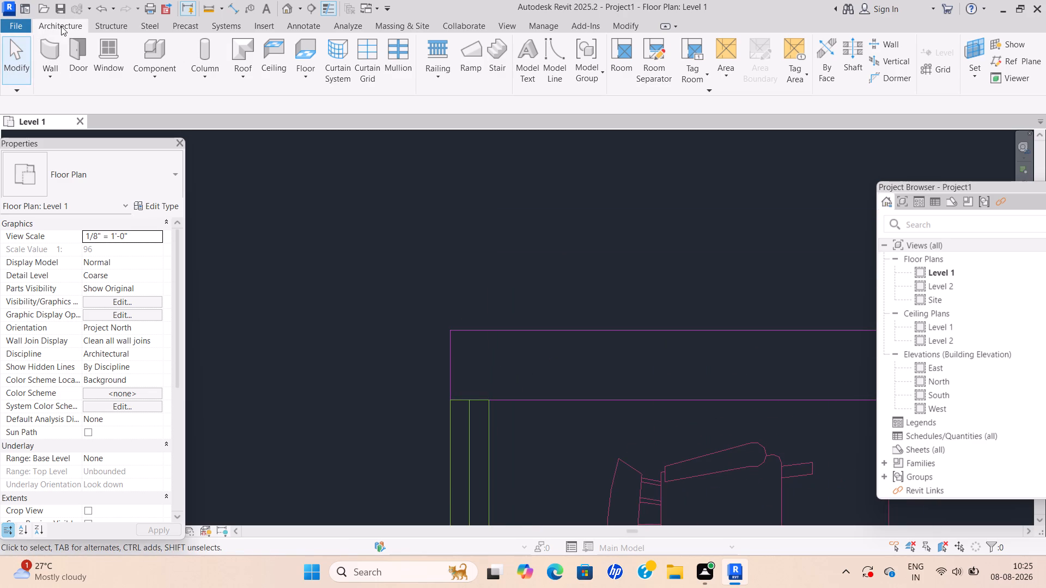
left_click(61, 26)
left_click(45, 76)
left_click(68, 99)
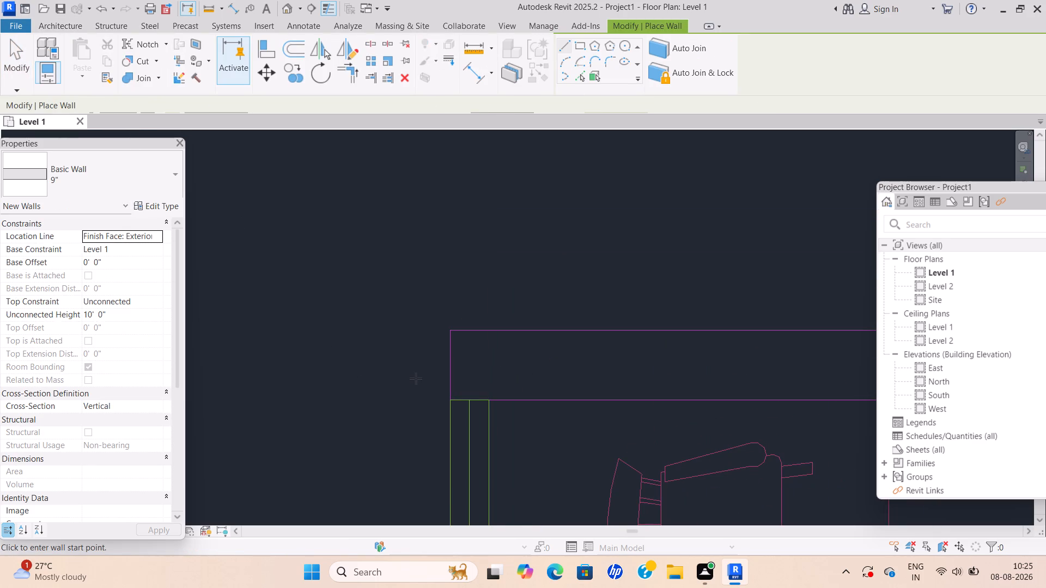
scroll(417, 380, "up", 5)
left_click(485, 416)
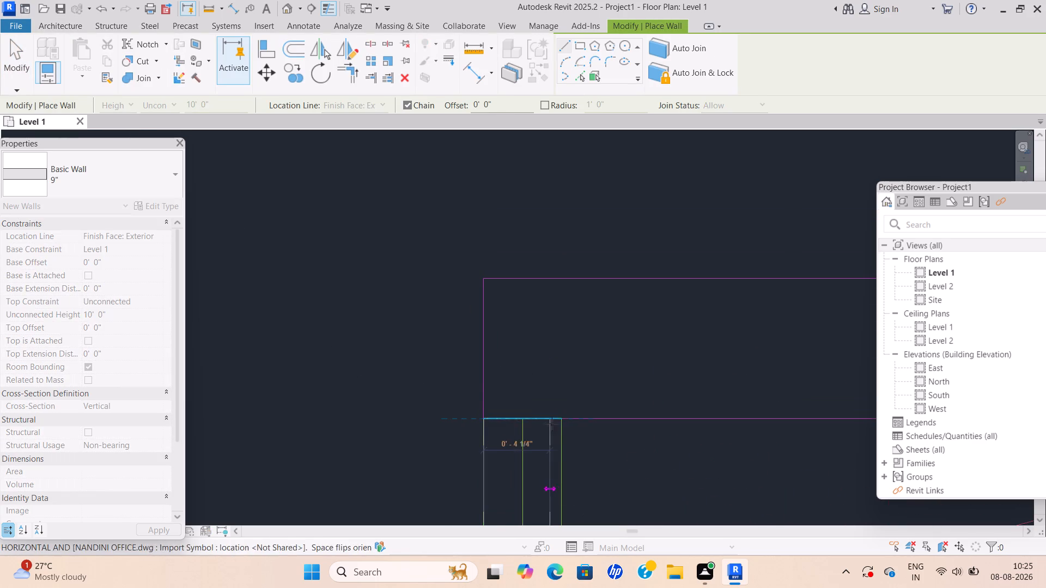
left_click(561, 418)
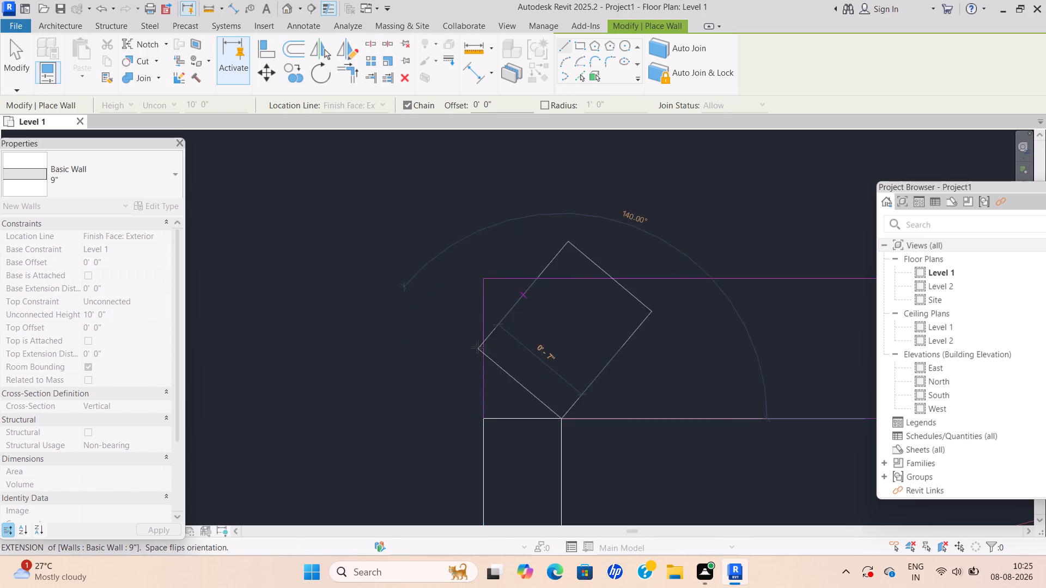
Continue the chain about 0'-5" back to the outer edge, filling the wall corner above the window, and end it there.
left_click(485, 416)
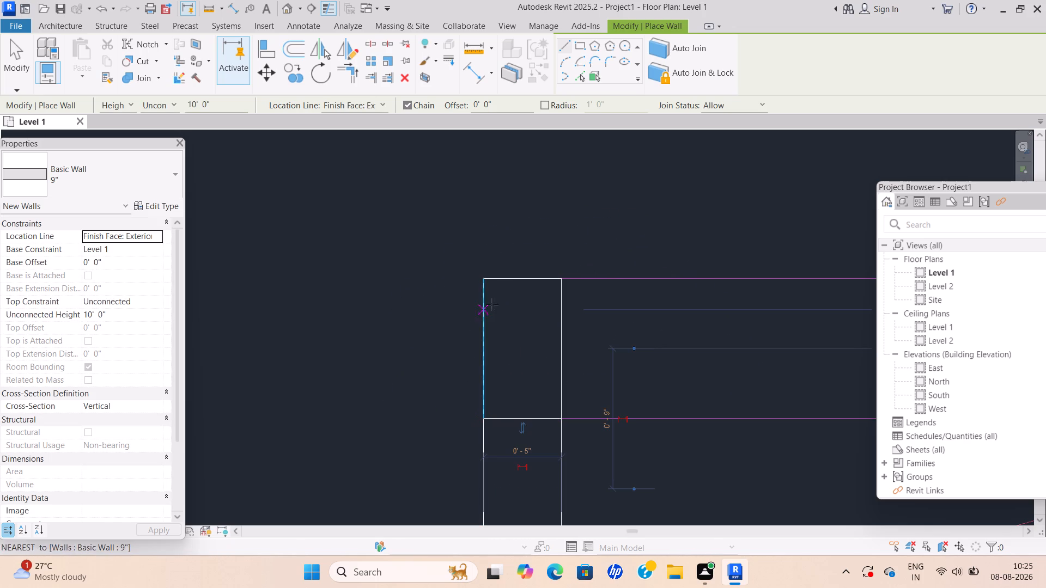
scroll(486, 280, "down", 1)
middle_click_drag(486, 280, 384, 291)
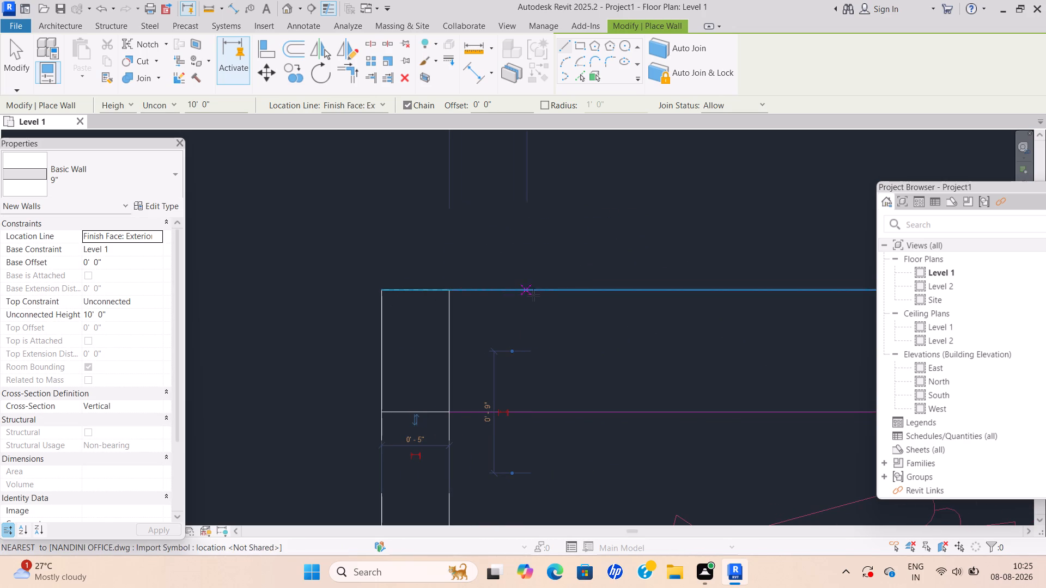
scroll(536, 302, "down", 1)
key("Escape")
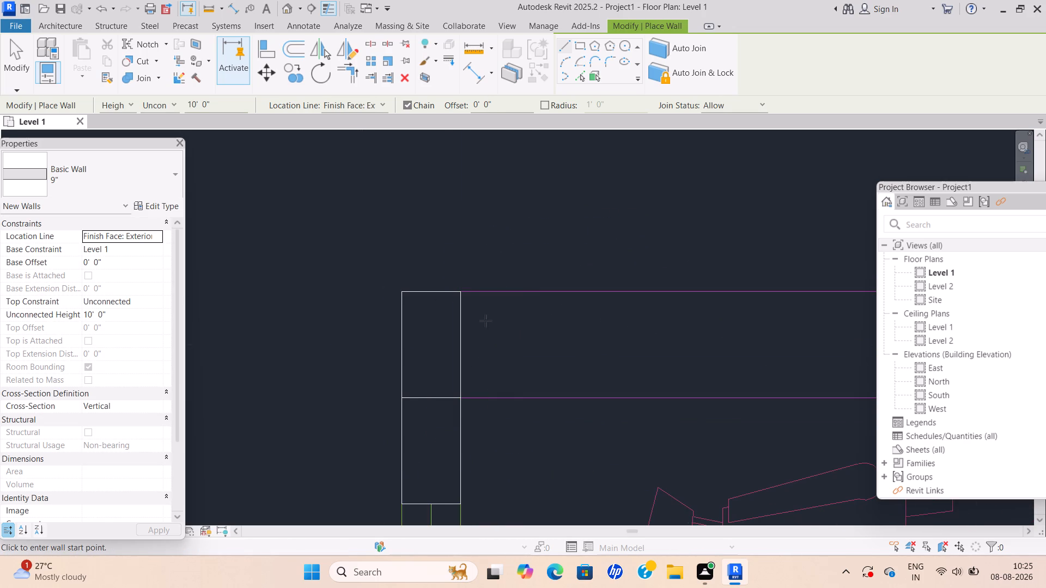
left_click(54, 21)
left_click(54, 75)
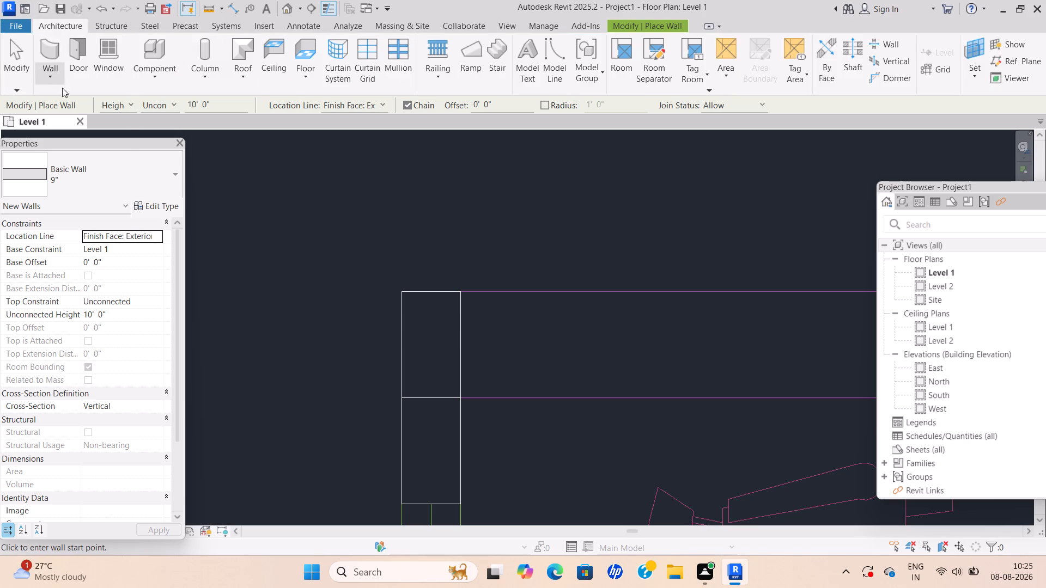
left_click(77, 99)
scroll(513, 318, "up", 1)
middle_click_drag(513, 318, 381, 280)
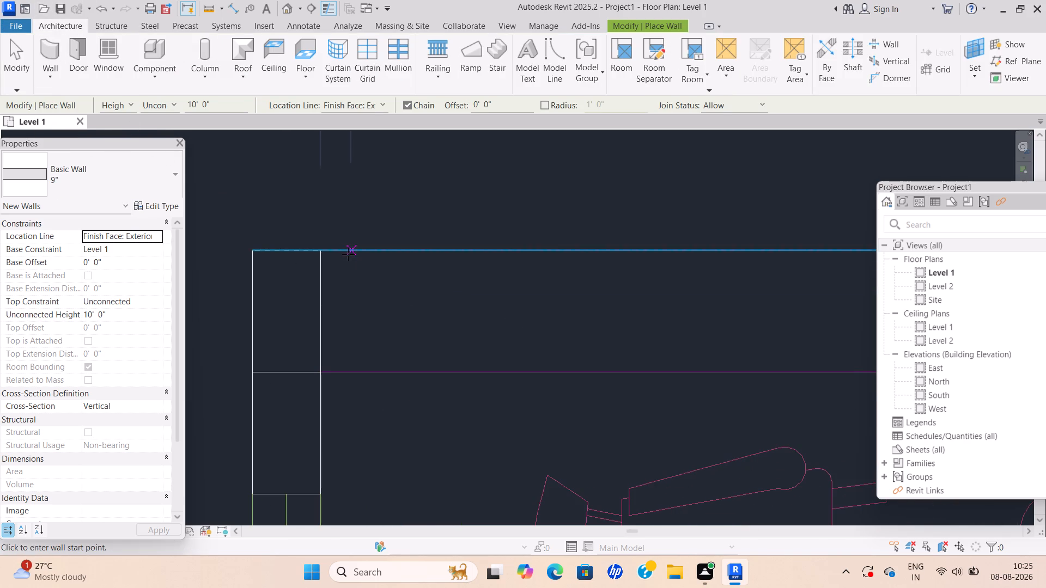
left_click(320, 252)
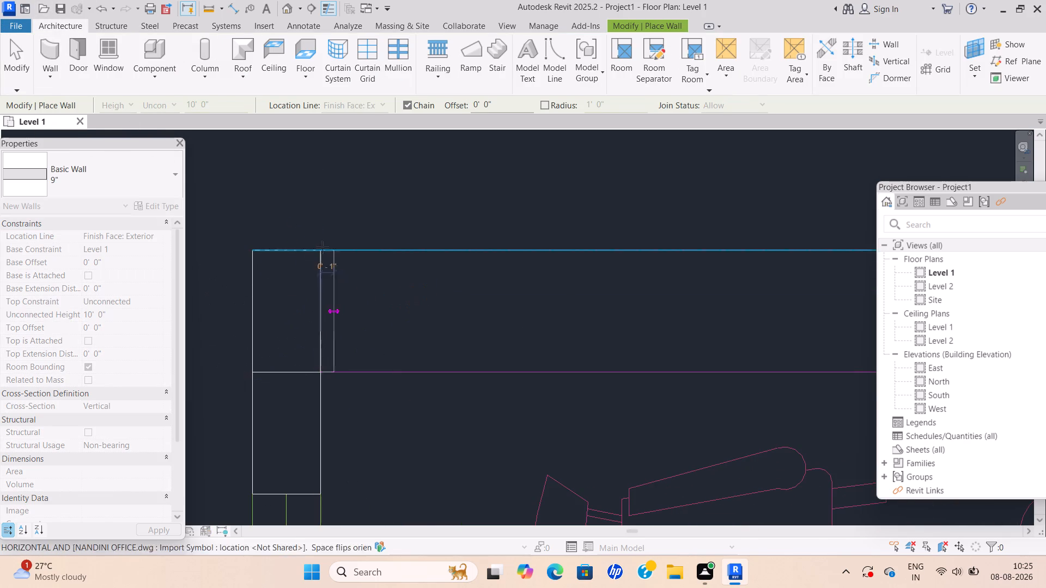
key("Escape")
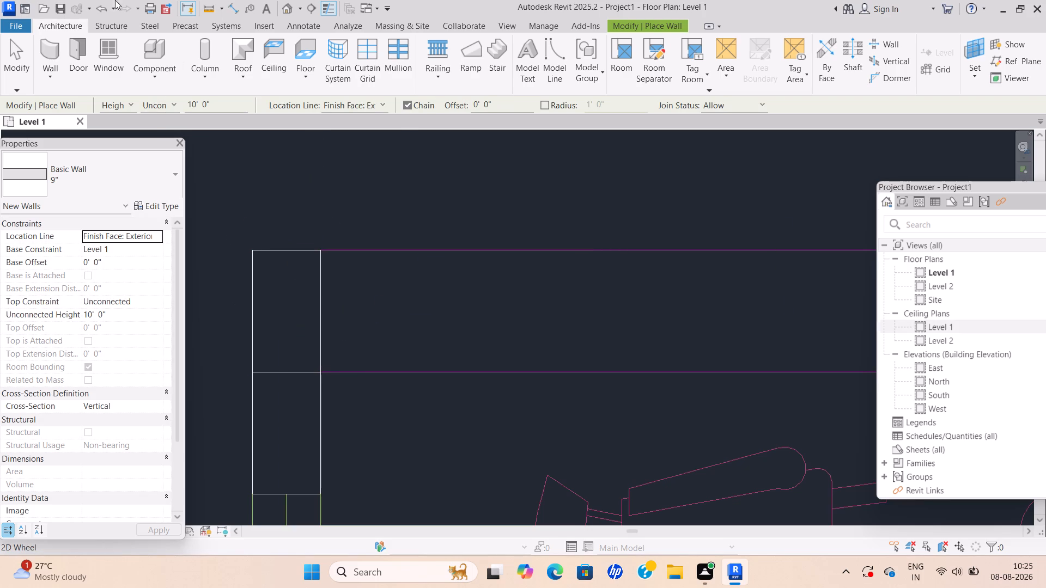
Start a chained 9" wall at the corner stub's lower inner corner and run it 0'-9" up to the building's top outer edge.
left_click(55, 23)
left_click(57, 81)
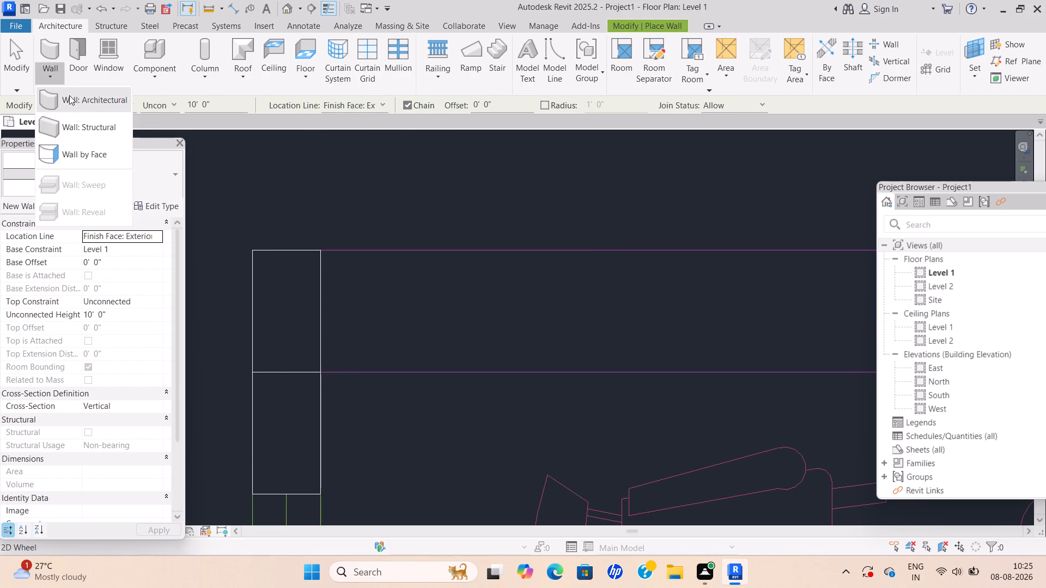
left_click(70, 95)
scroll(277, 373, "up", 2)
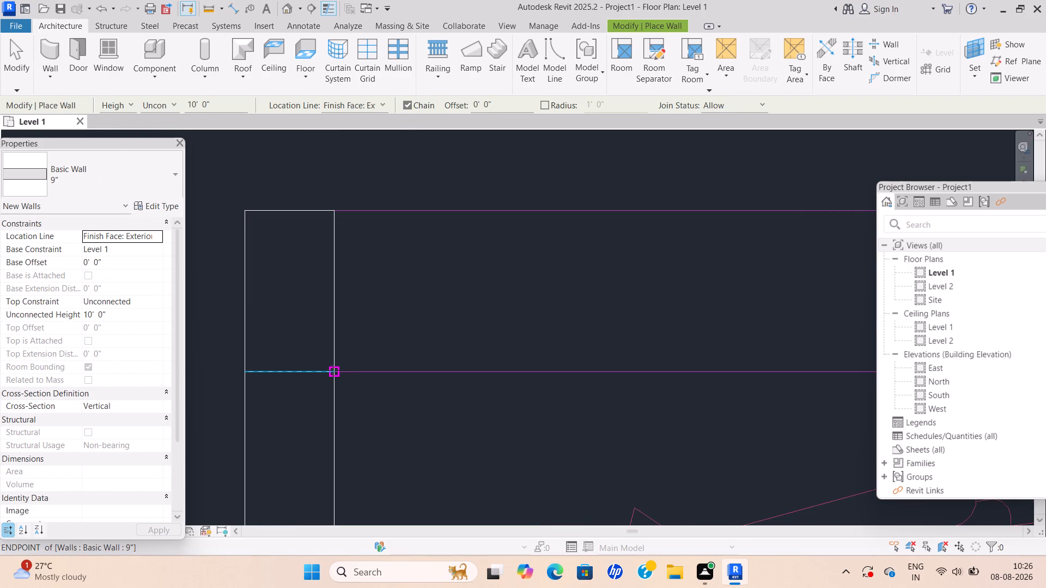
left_click(333, 370)
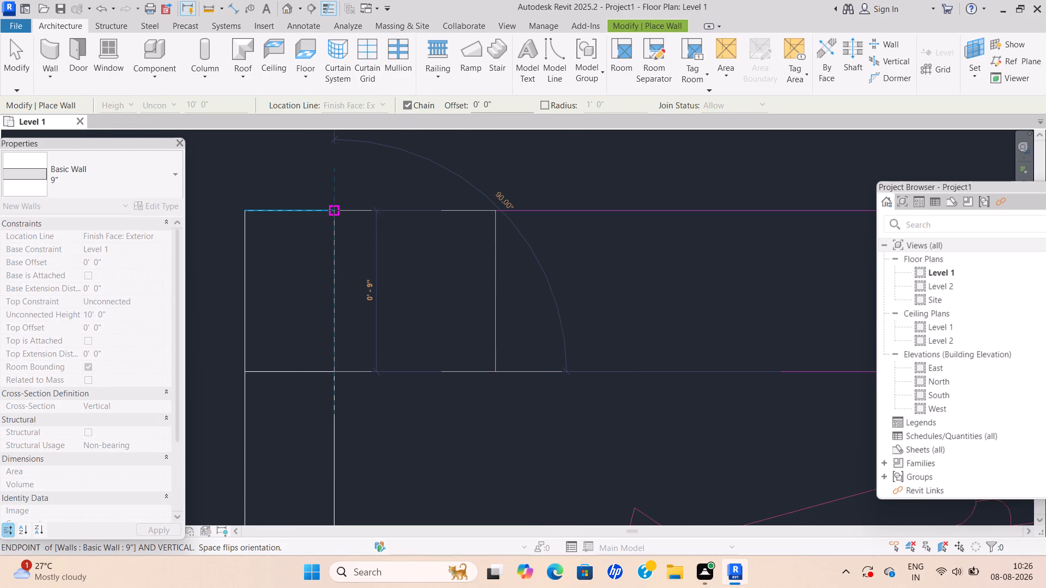
left_click(333, 210)
Continue the wall chain east along the top outer edge to the building's northeast outer corner.
scroll(508, 227, "down", 4)
middle_click_drag(508, 226, 221, 221)
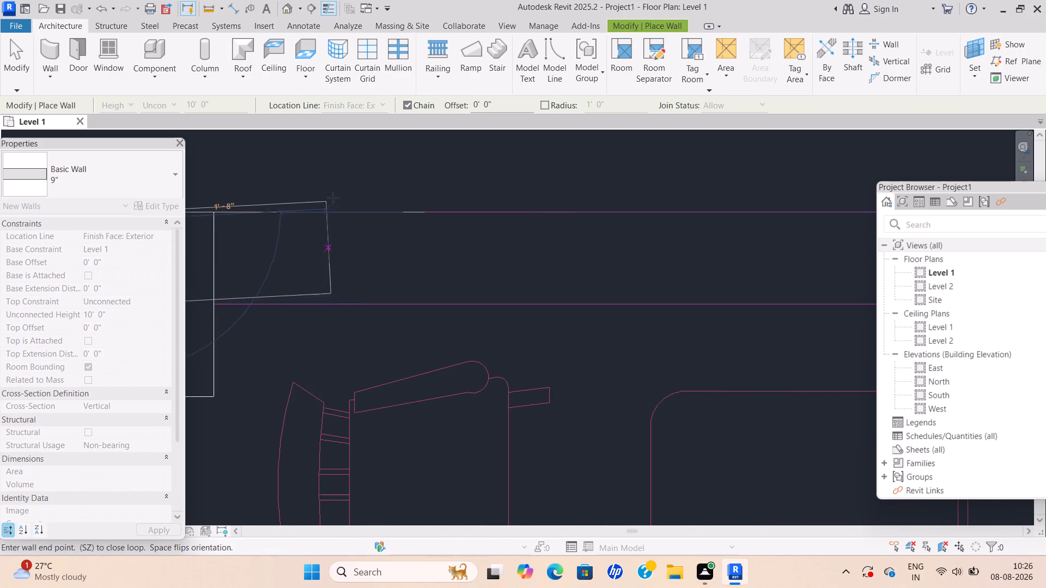
scroll(407, 216, "down", 1)
middle_click_drag(407, 216, 163, 219)
scroll(532, 220, "down", 2)
middle_click_drag(532, 220, 86, 223)
scroll(86, 223, "down", 1)
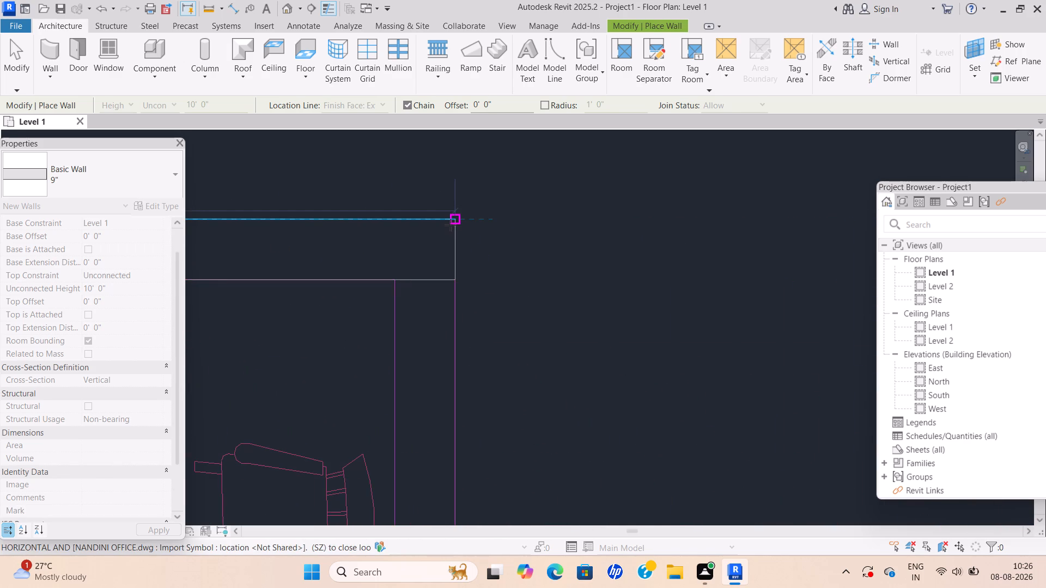
left_click(451, 221)
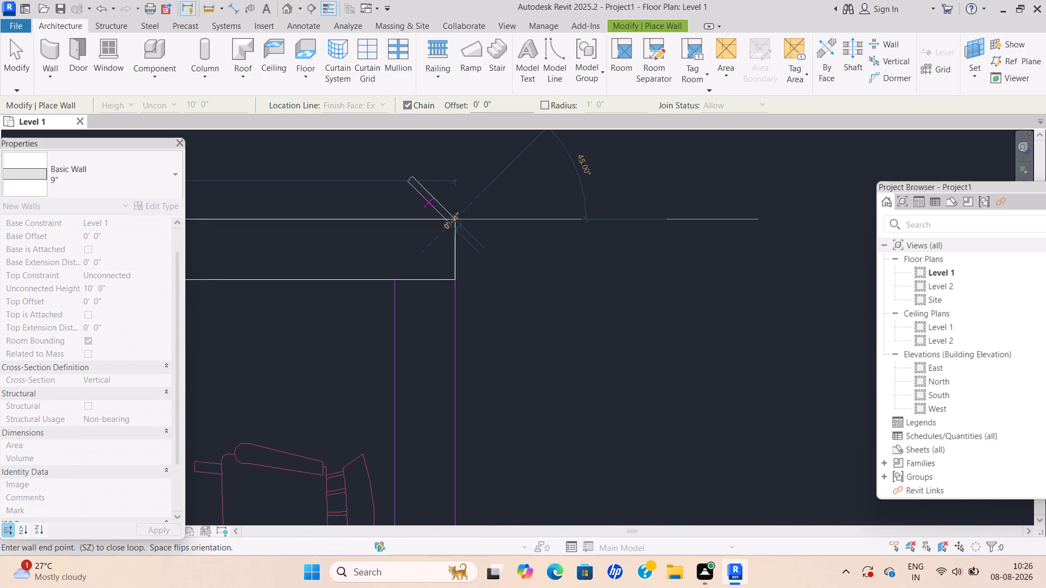
Continue the wall chain south along the east outer edge, past the manager room, to the 10'x5" toilet's bottom outer corner, ending there.
scroll(437, 358, "down", 3)
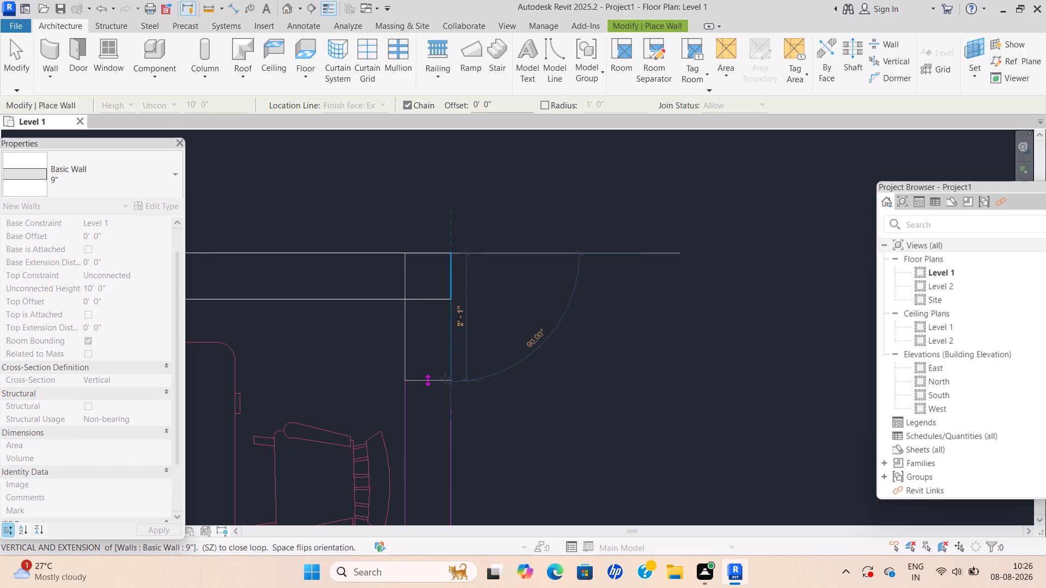
scroll(445, 378, "down", 1)
middle_click_drag(448, 379, 410, 192)
scroll(413, 351, "down", 3)
middle_click_drag(413, 351, 392, 176)
scroll(391, 358, "down", 2)
middle_click_drag(392, 353, 386, 176)
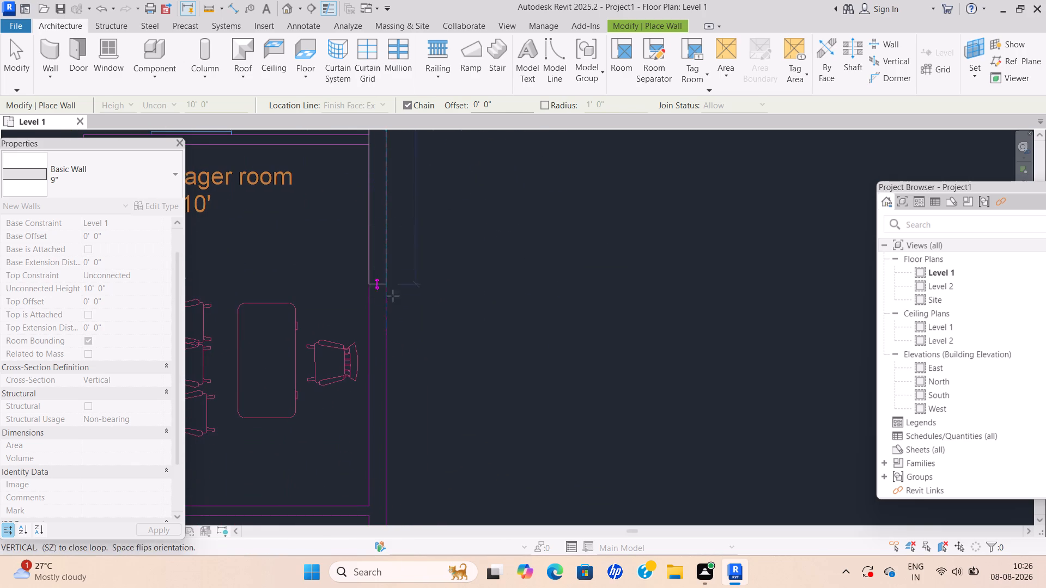
scroll(391, 343, "down", 3)
middle_click_drag(391, 344, 426, 197)
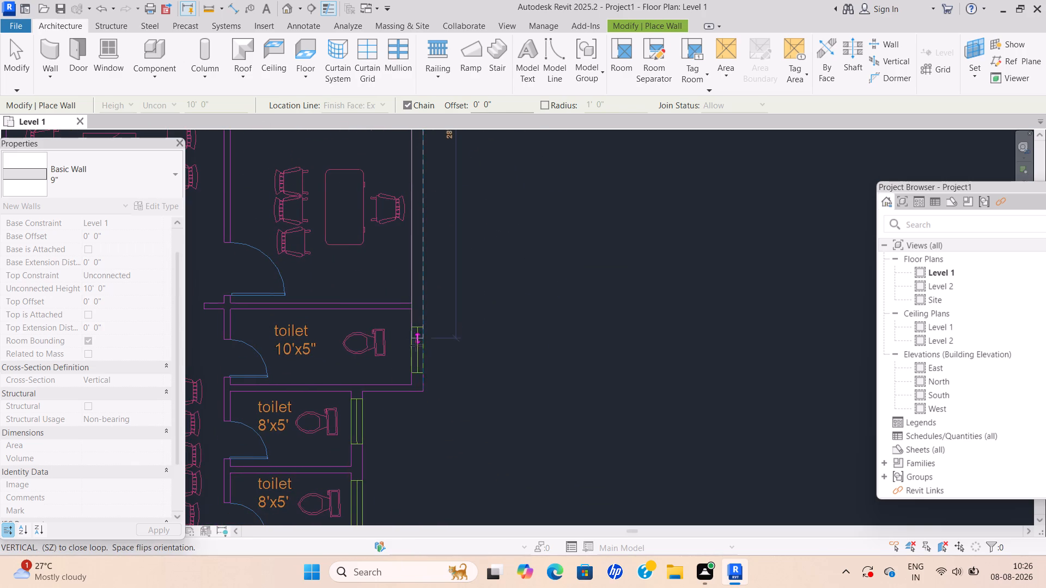
scroll(415, 375, "up", 5)
scroll(421, 384, "down", 2)
middle_click_drag(421, 384, 417, 351)
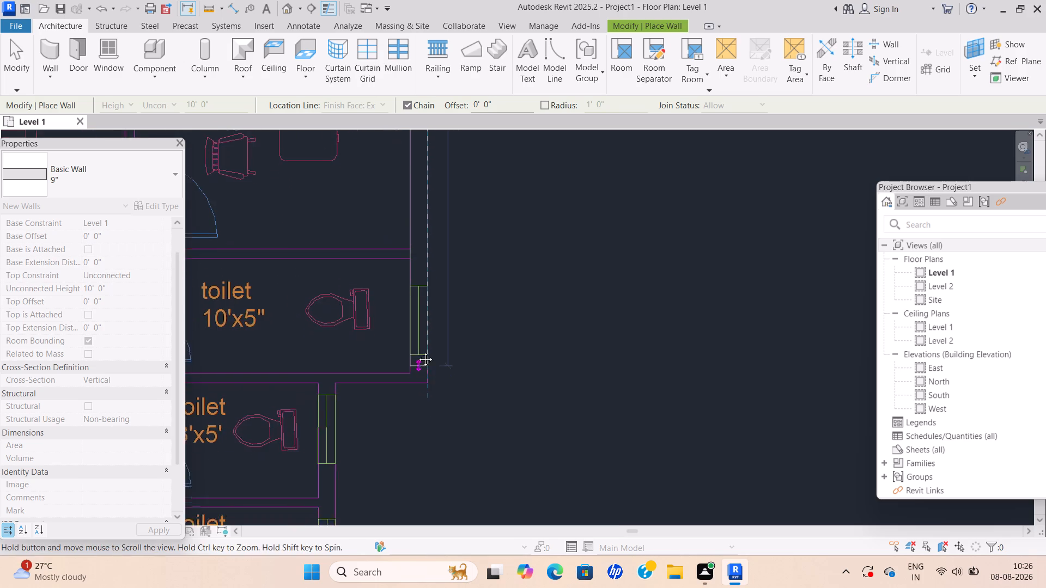
middle_click_drag(417, 351, 416, 291)
scroll(416, 313, "up", 4)
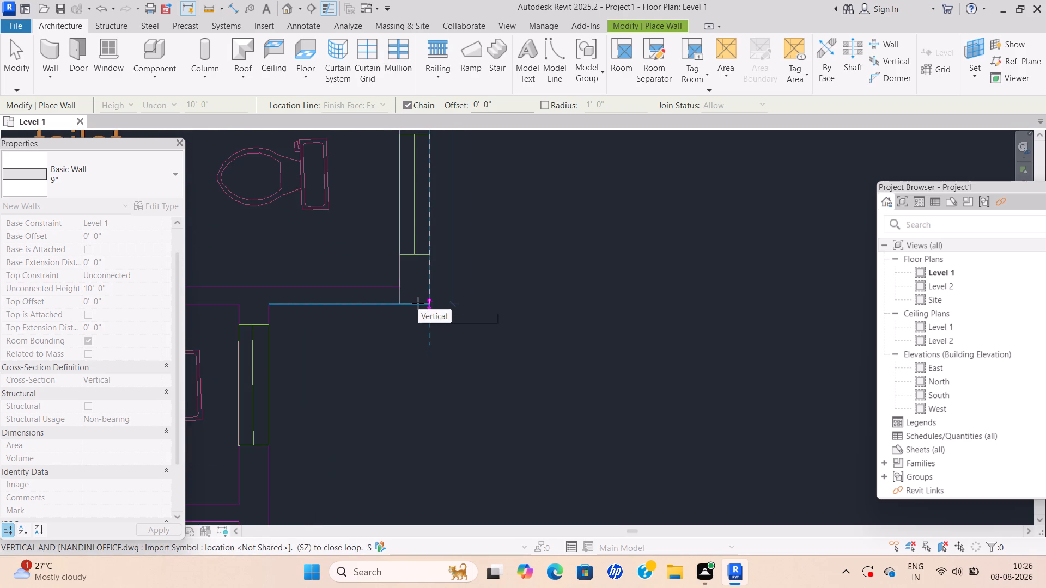
left_click(418, 303)
key("Escape")
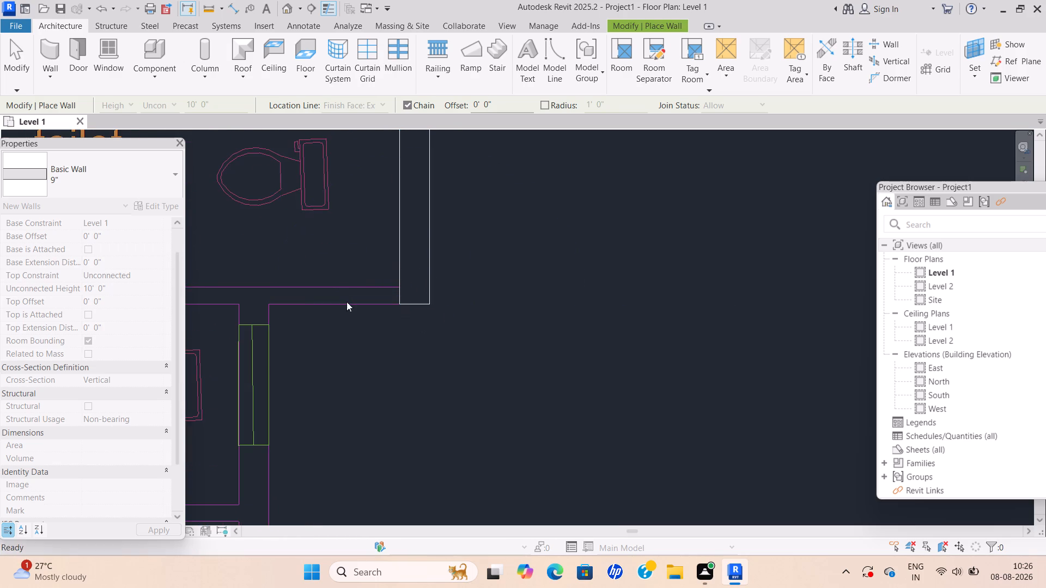
scroll(344, 302, "down", 5)
middle_click_drag(344, 302, 462, 315)
key("Escape")
Examine the outer wall line beside the three 8'x5' toilets down to the pantry.
scroll(418, 267, "down", 2)
middle_click_drag(418, 261, 448, 182)
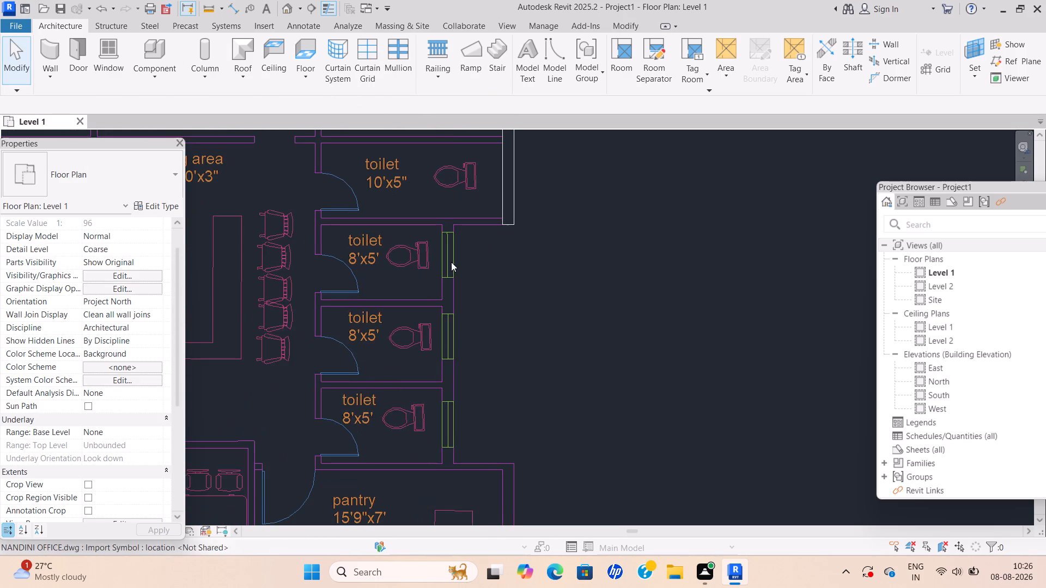
middle_click_drag(458, 349, 482, 292)
scroll(437, 163, "up", 3)
scroll(443, 169, "down", 2)
middle_click(458, 191)
scroll(454, 187, "down", 1)
scroll(460, 177, "up", 1)
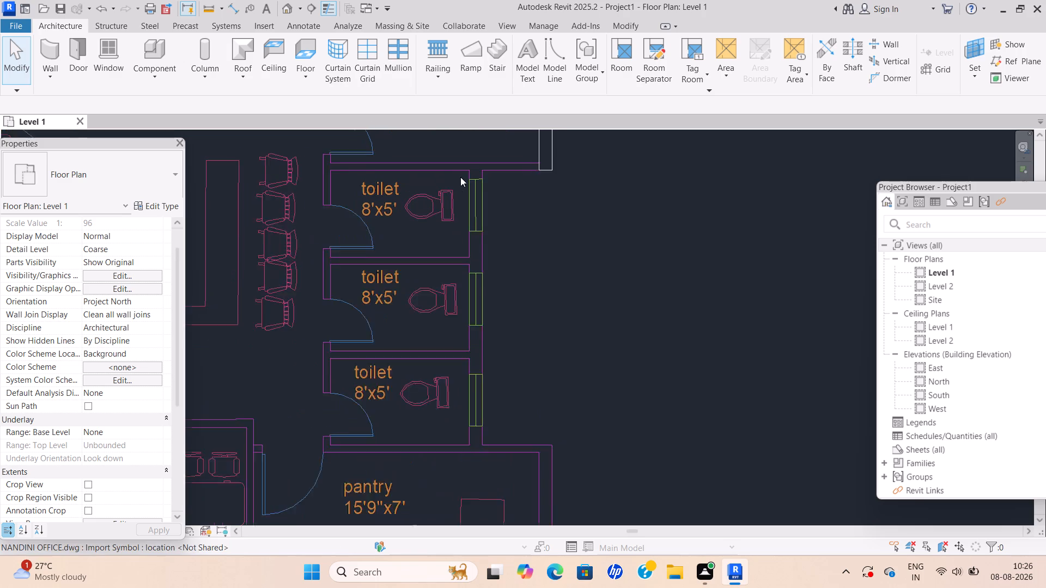
scroll(460, 177, "up", 1)
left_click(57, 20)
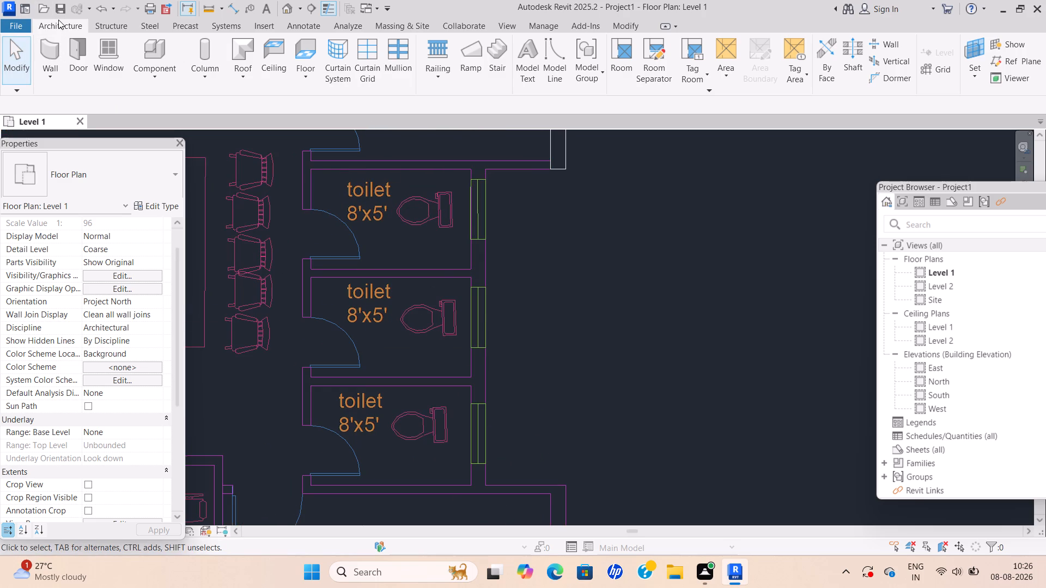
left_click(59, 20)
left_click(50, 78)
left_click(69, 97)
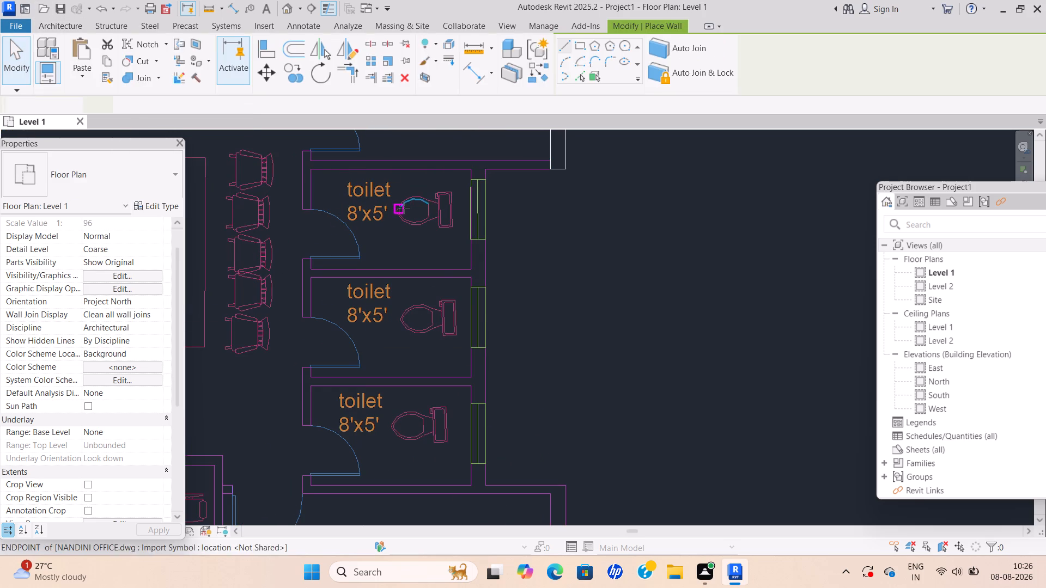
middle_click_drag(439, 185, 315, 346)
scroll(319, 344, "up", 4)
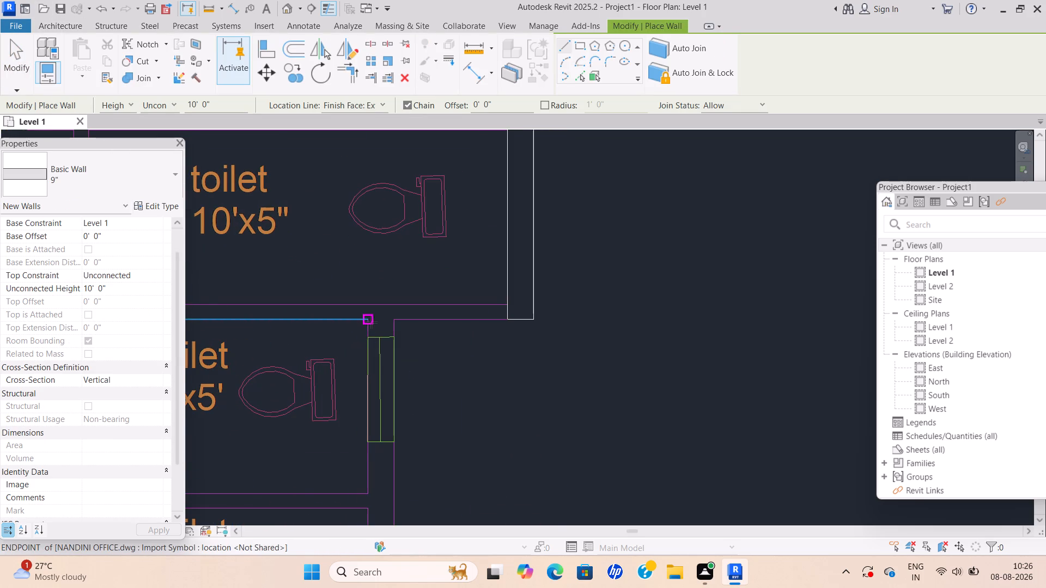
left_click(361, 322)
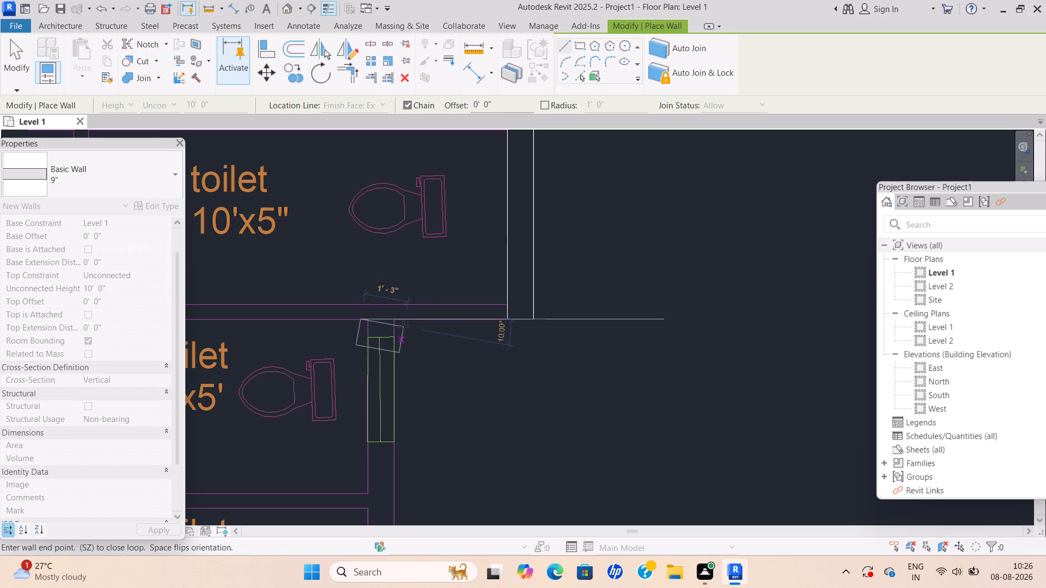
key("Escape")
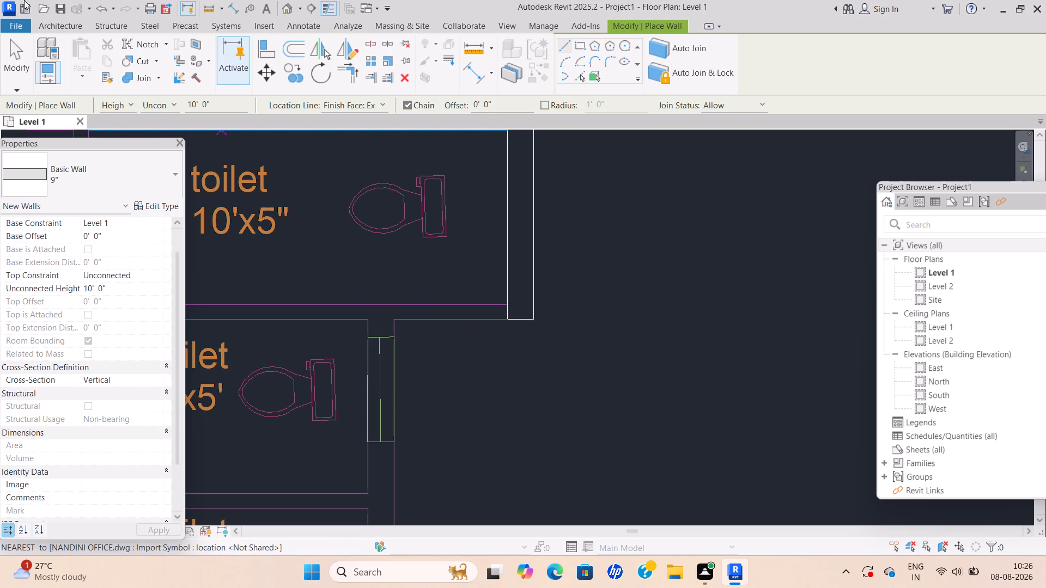
Draw a 9" wall about 16'-3" long down the outer edge of the three 8'x5' toilets to the pantry's upper inner line.
left_click(51, 26)
left_click(51, 74)
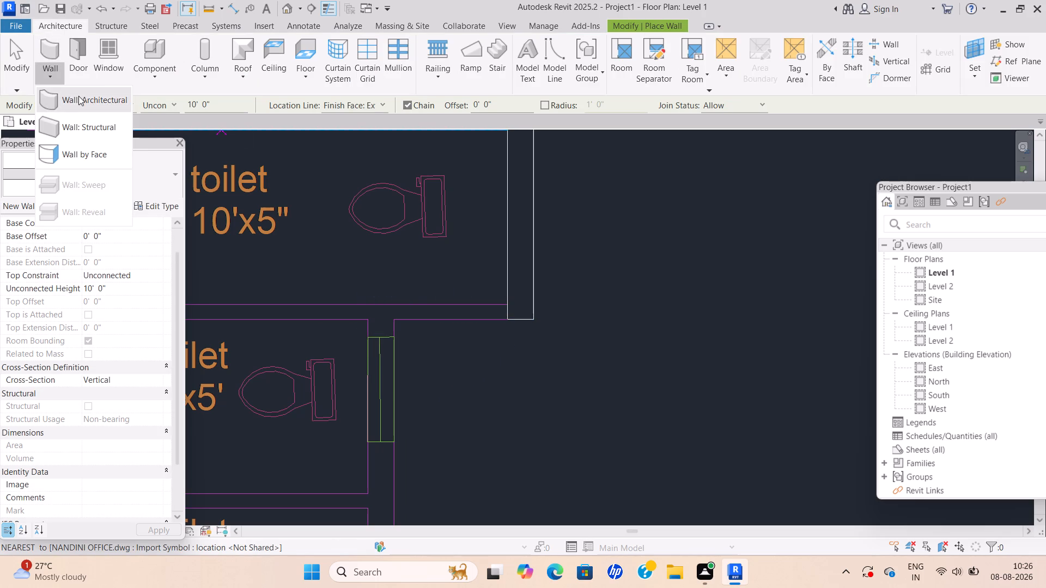
left_click(78, 96)
scroll(364, 338, "up", 4)
left_click(414, 311)
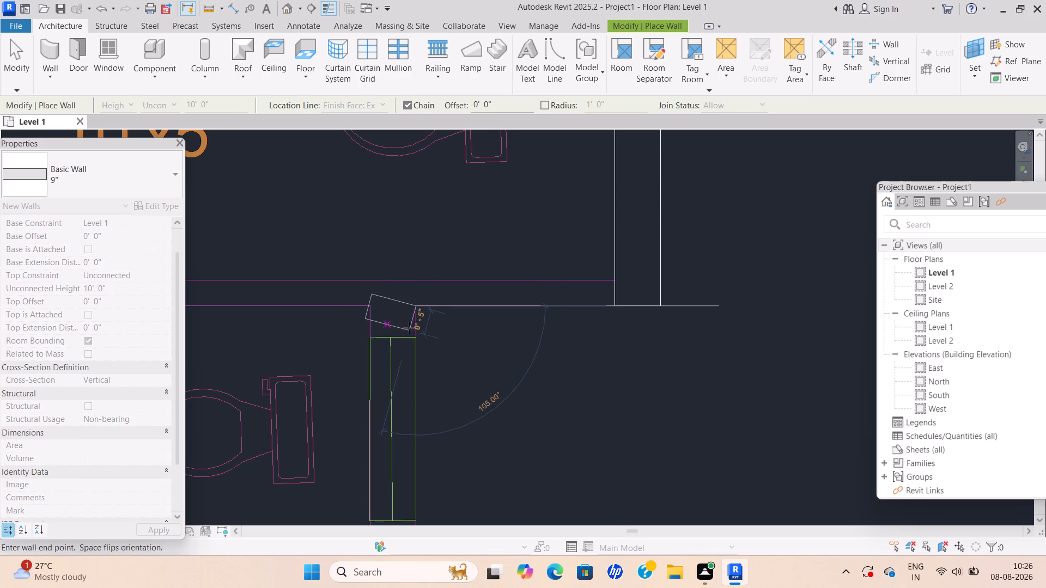
scroll(416, 417, "down", 3)
middle_click_drag(416, 417, 415, 337)
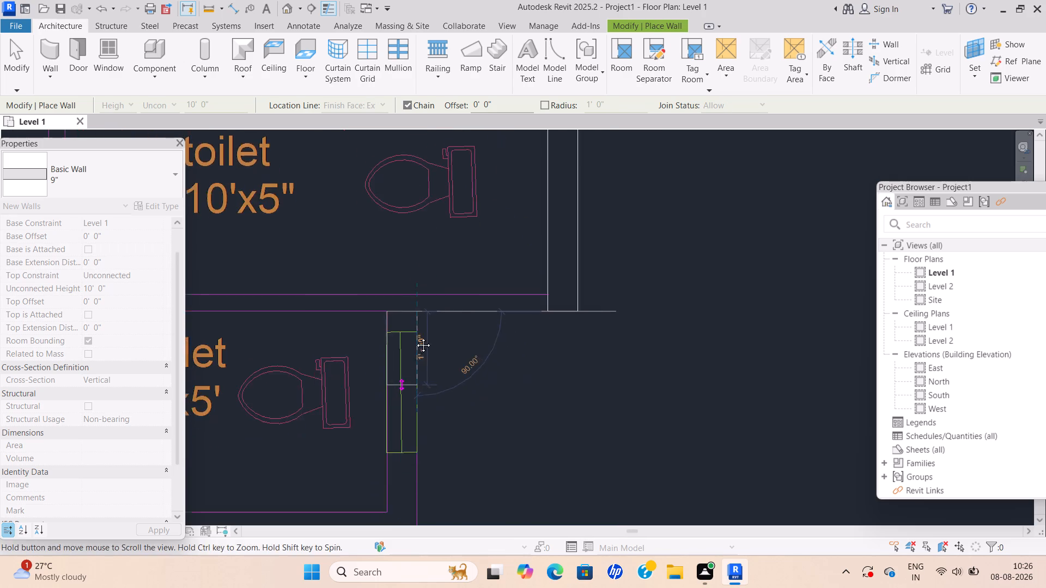
middle_click_drag(415, 337, 422, 268)
scroll(422, 434, "down", 2)
middle_click_drag(424, 434, 417, 260)
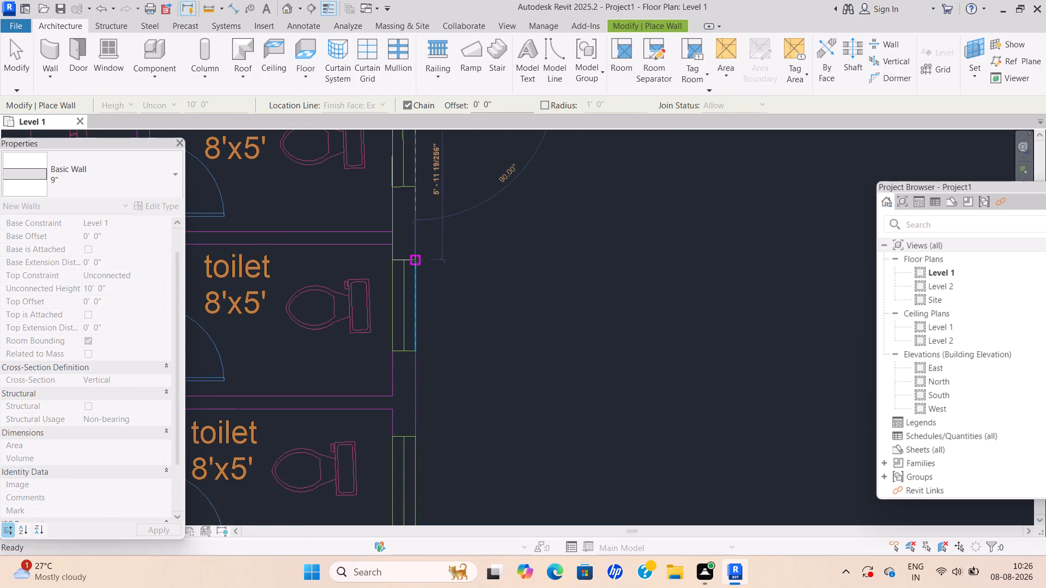
scroll(418, 409, "down", 3)
middle_click_drag(418, 409, 424, 243)
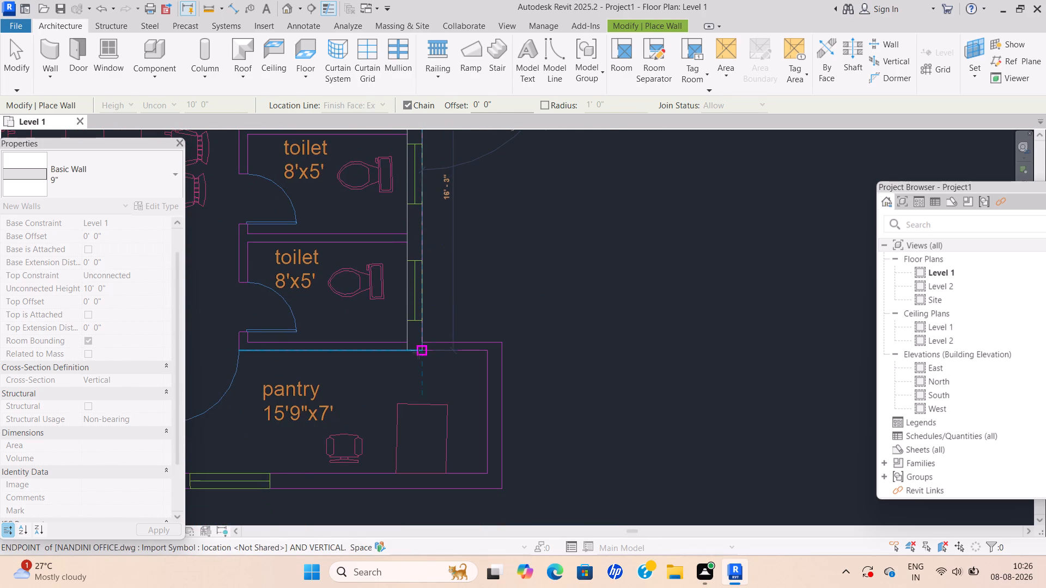
scroll(418, 353, "up", 6)
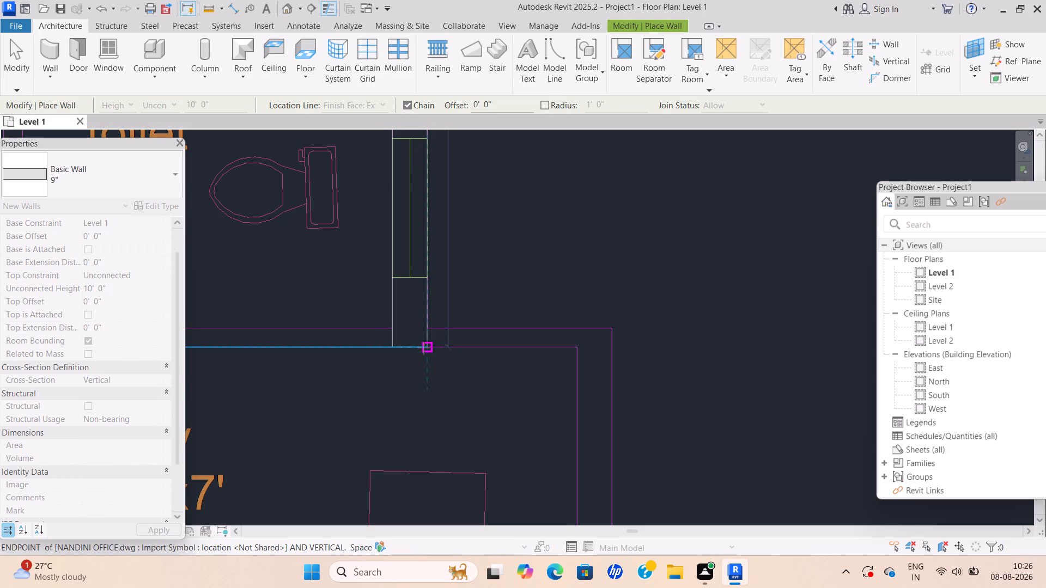
left_click(424, 348)
key("Escape")
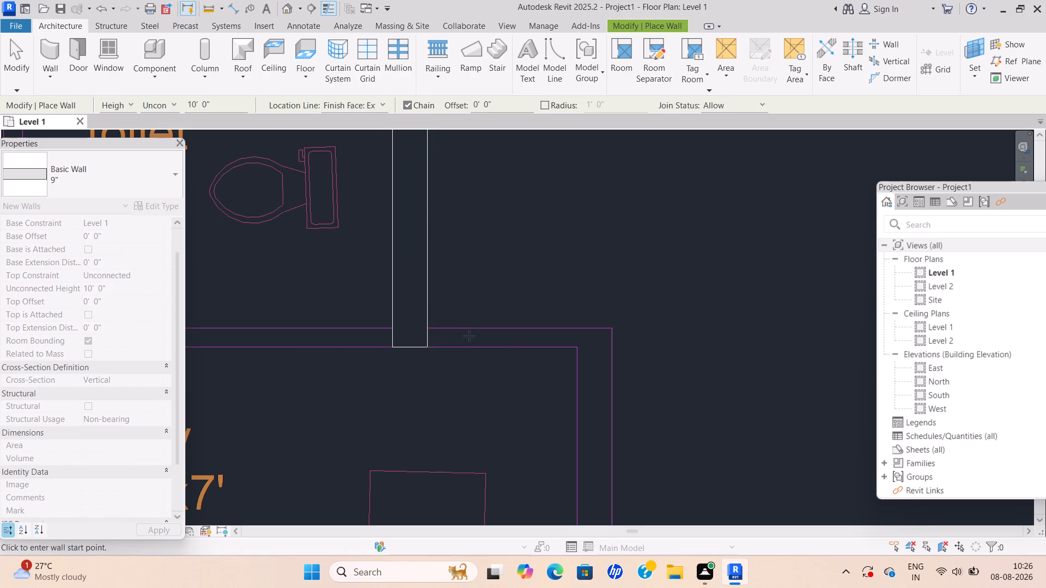
scroll(449, 294, "up", 7)
key("Escape")
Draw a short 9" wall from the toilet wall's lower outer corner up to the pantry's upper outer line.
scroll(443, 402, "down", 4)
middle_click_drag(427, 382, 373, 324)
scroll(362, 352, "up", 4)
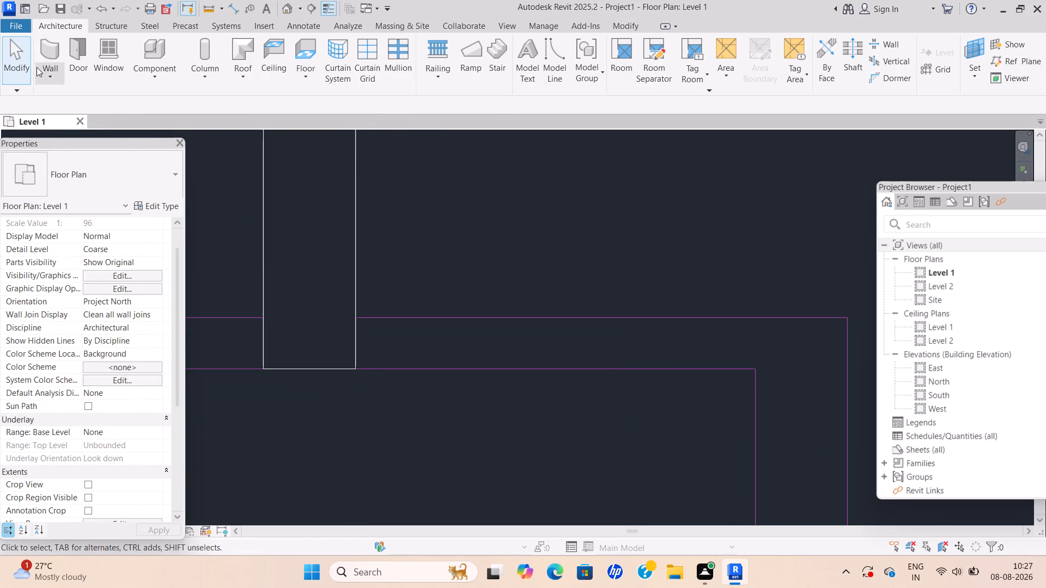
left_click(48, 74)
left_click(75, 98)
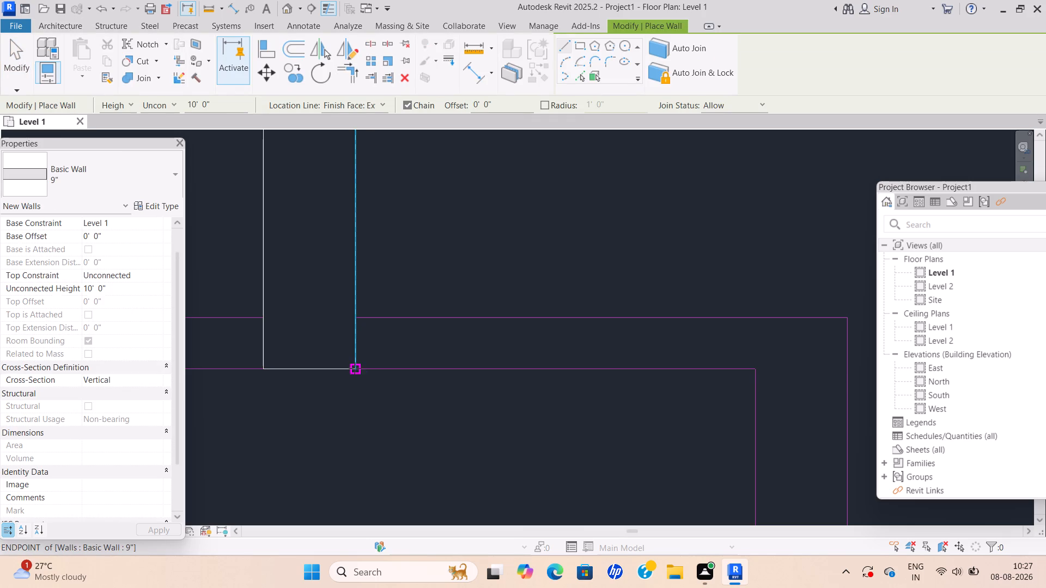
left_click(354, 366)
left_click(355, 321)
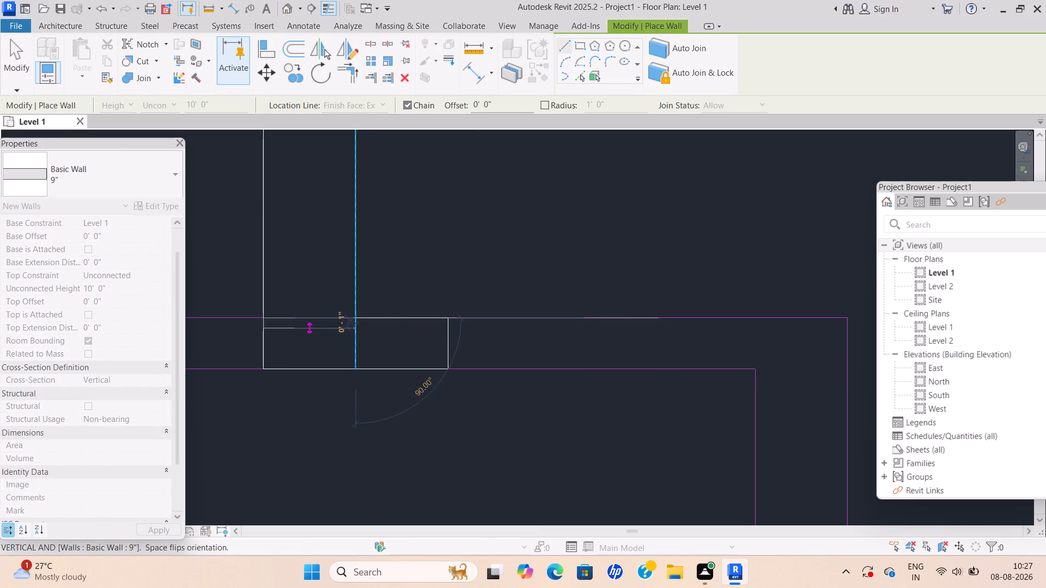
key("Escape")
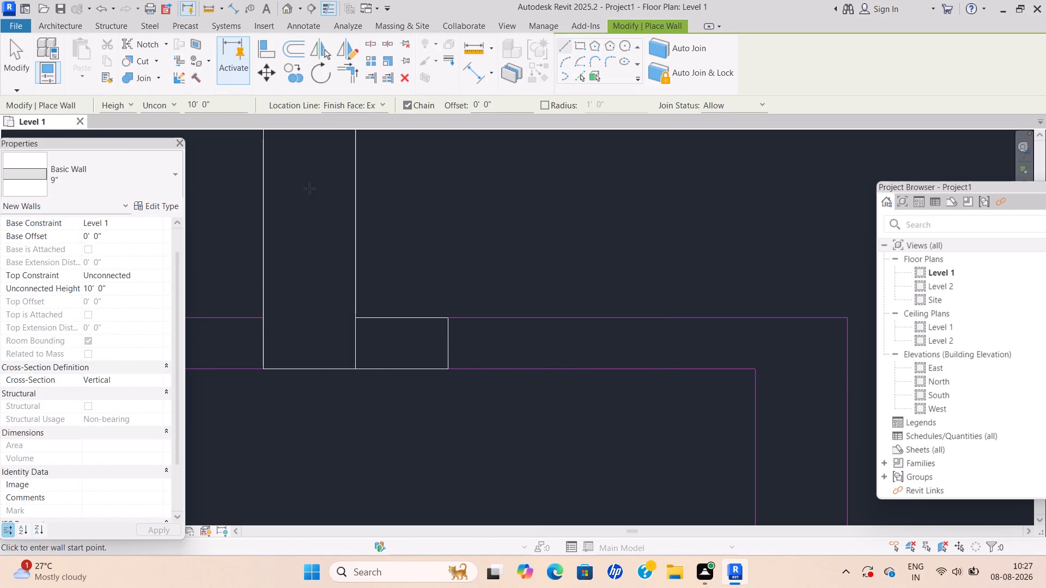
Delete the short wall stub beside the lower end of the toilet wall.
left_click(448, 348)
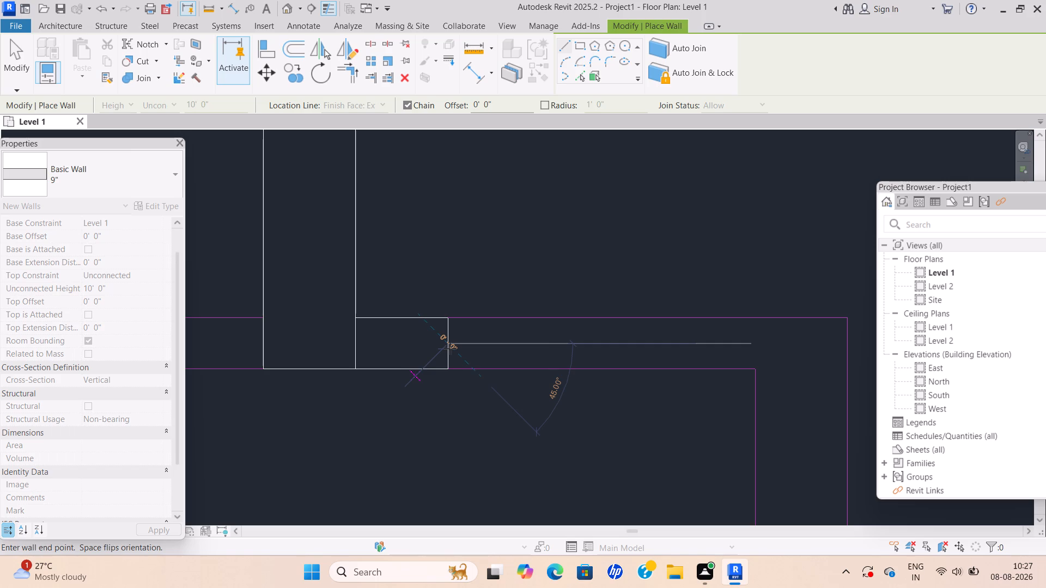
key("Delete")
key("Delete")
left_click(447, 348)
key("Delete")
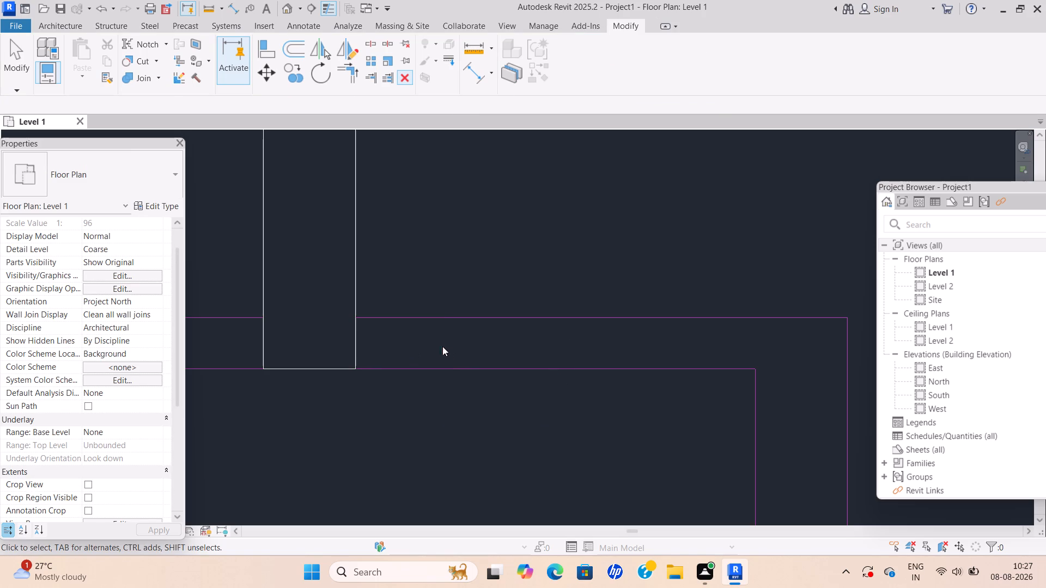
Draw a 9" wall about 5" long from the pantry's upper outer line down to the toilet wall's lower outer corner.
left_click(80, 26)
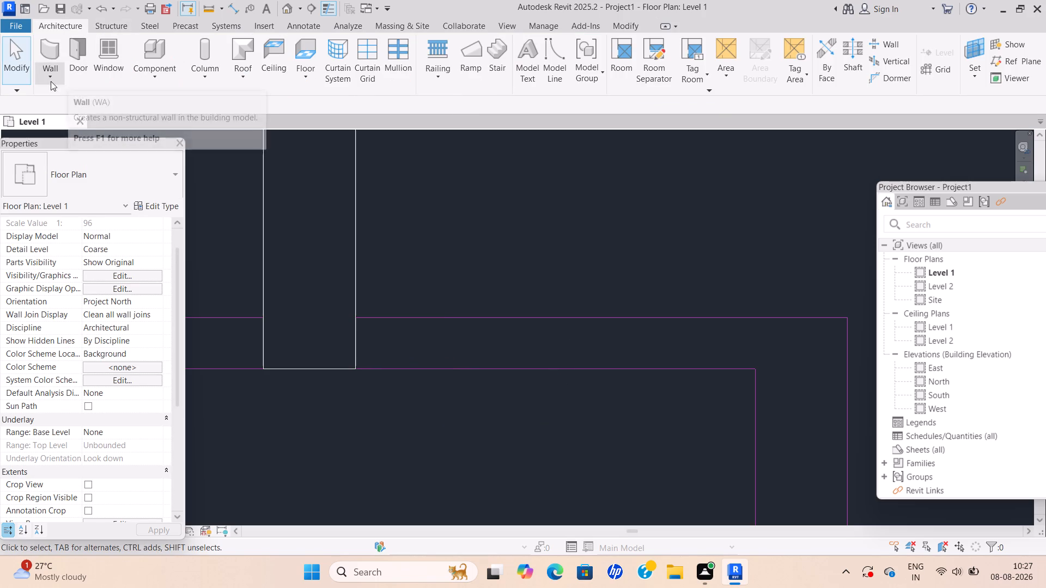
left_click(51, 81)
left_click(87, 98)
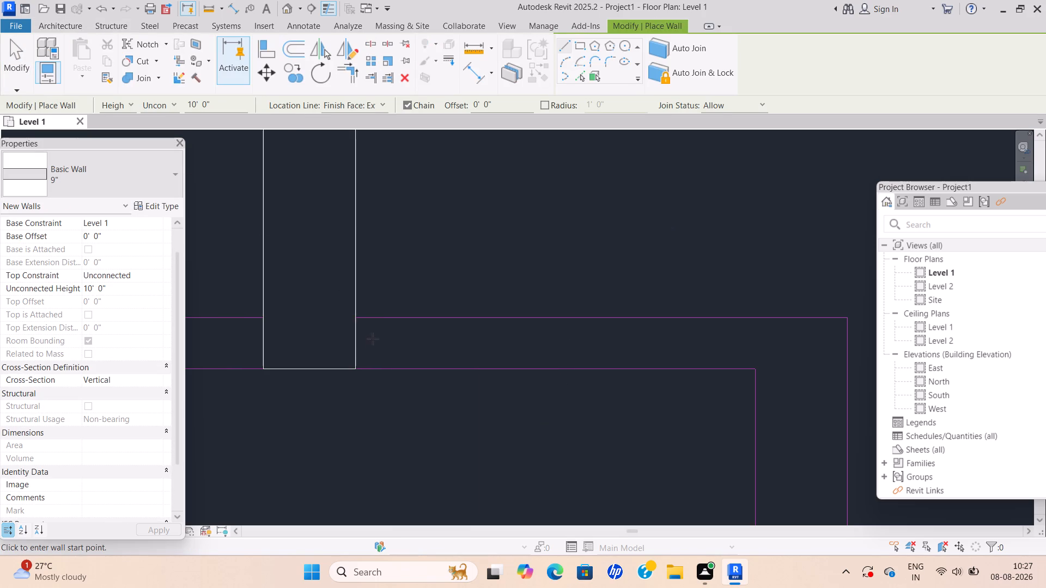
left_click(356, 316)
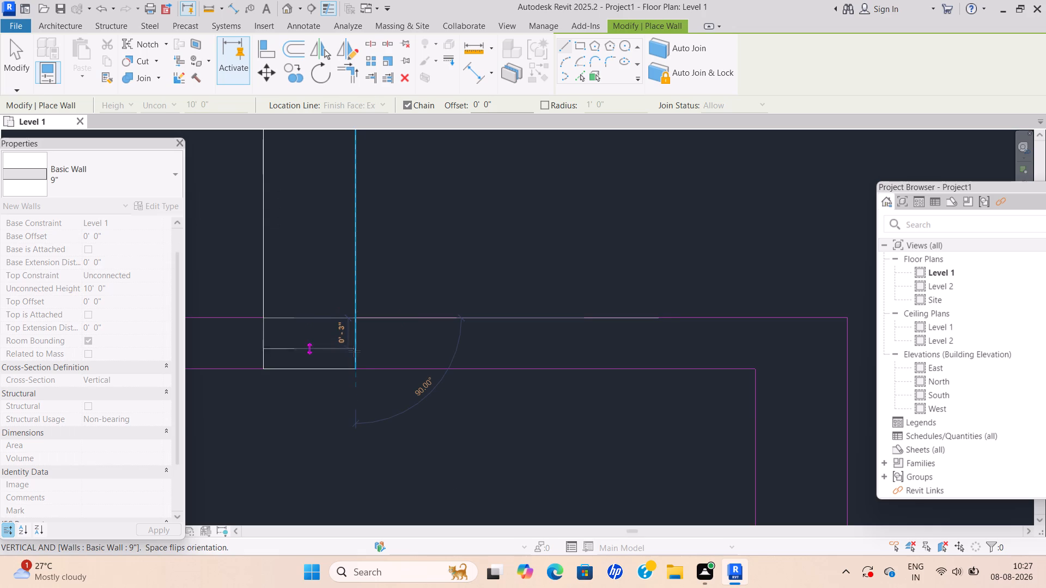
left_click(359, 369)
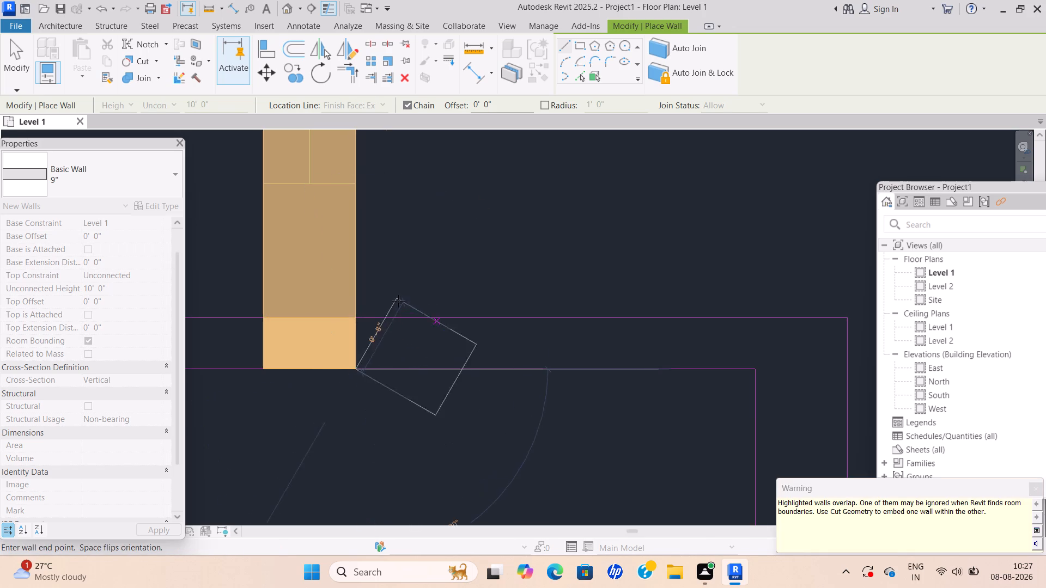
key("Escape")
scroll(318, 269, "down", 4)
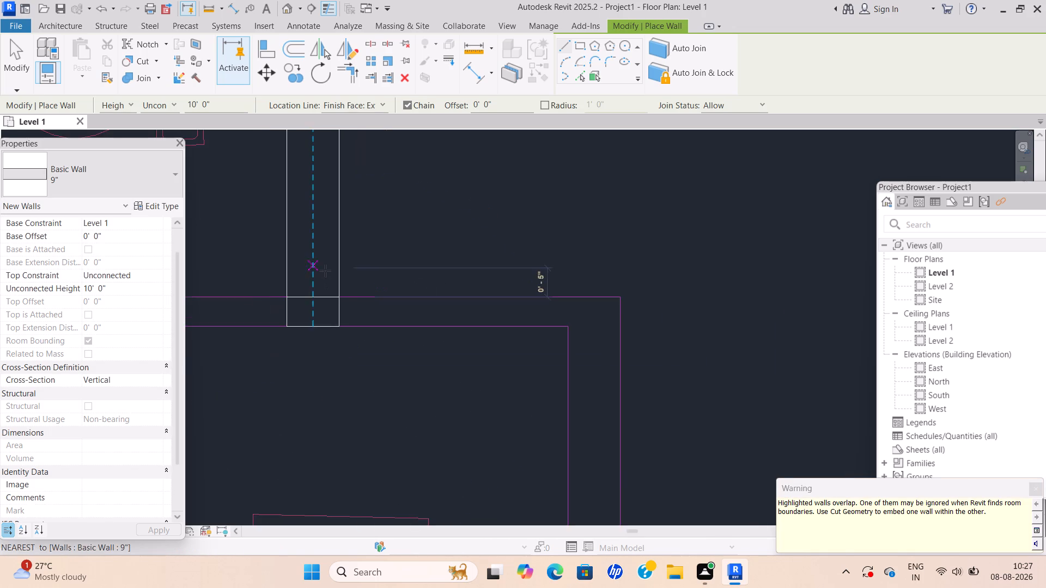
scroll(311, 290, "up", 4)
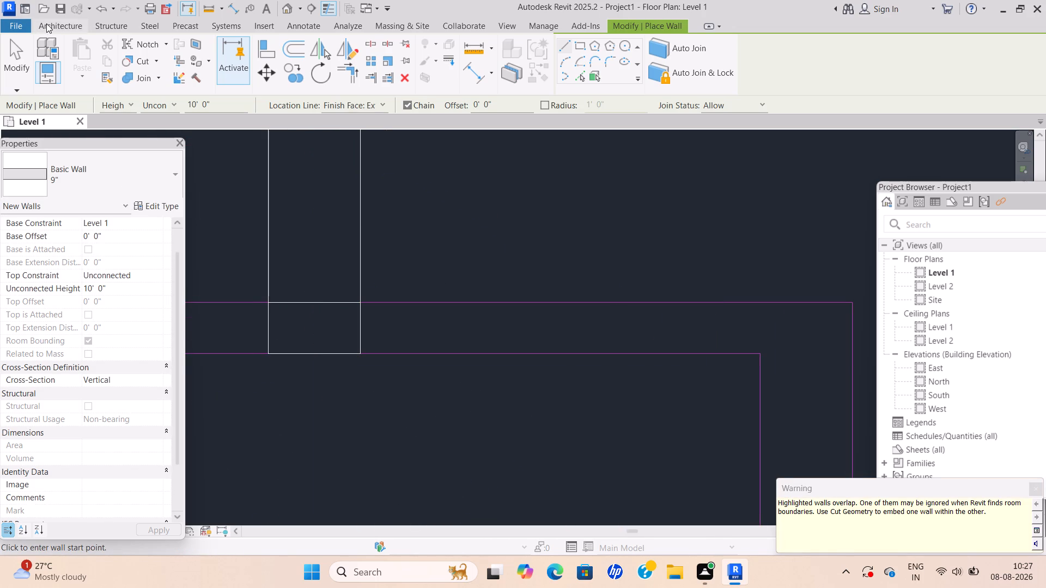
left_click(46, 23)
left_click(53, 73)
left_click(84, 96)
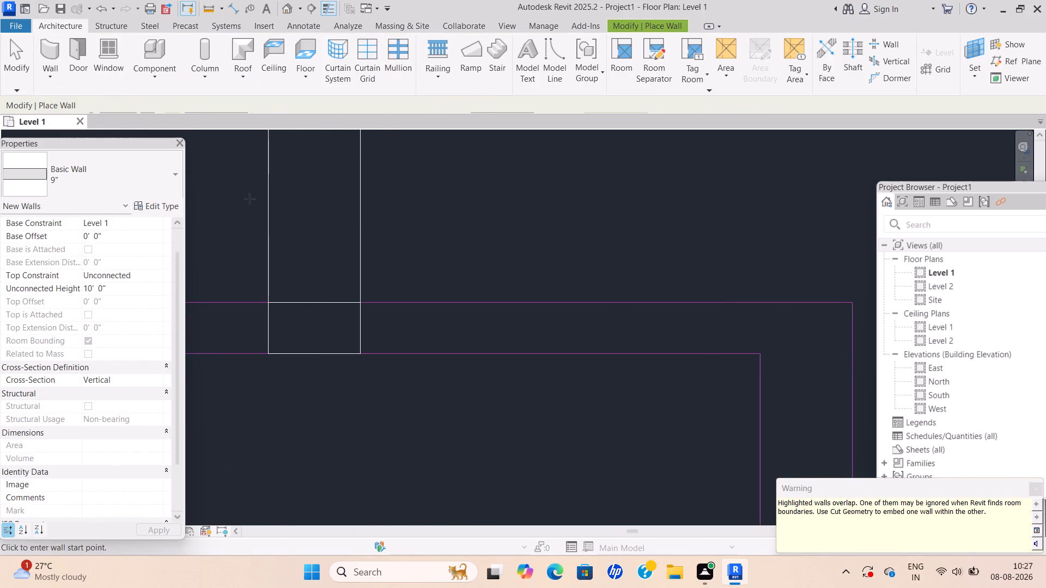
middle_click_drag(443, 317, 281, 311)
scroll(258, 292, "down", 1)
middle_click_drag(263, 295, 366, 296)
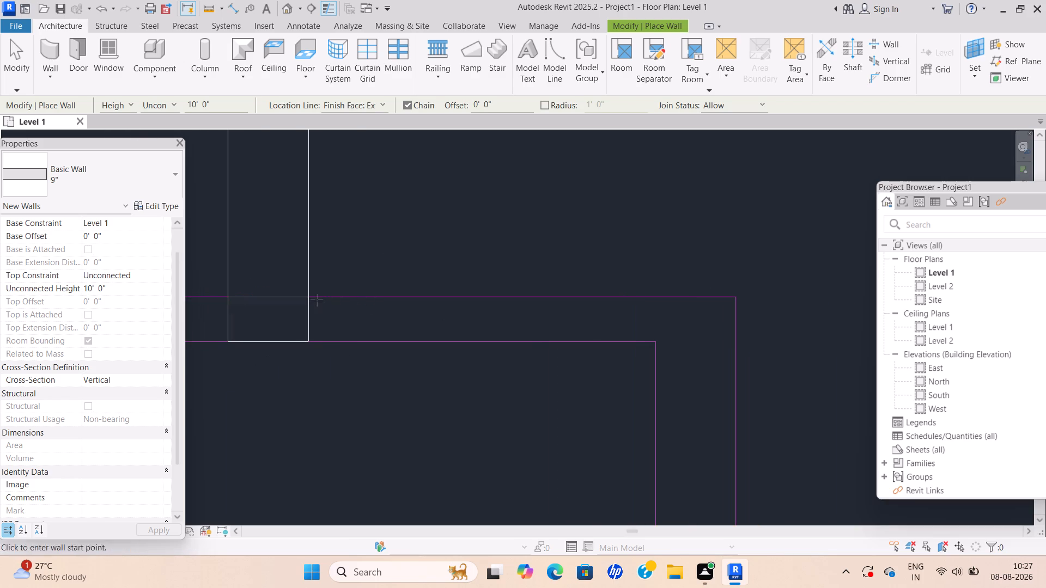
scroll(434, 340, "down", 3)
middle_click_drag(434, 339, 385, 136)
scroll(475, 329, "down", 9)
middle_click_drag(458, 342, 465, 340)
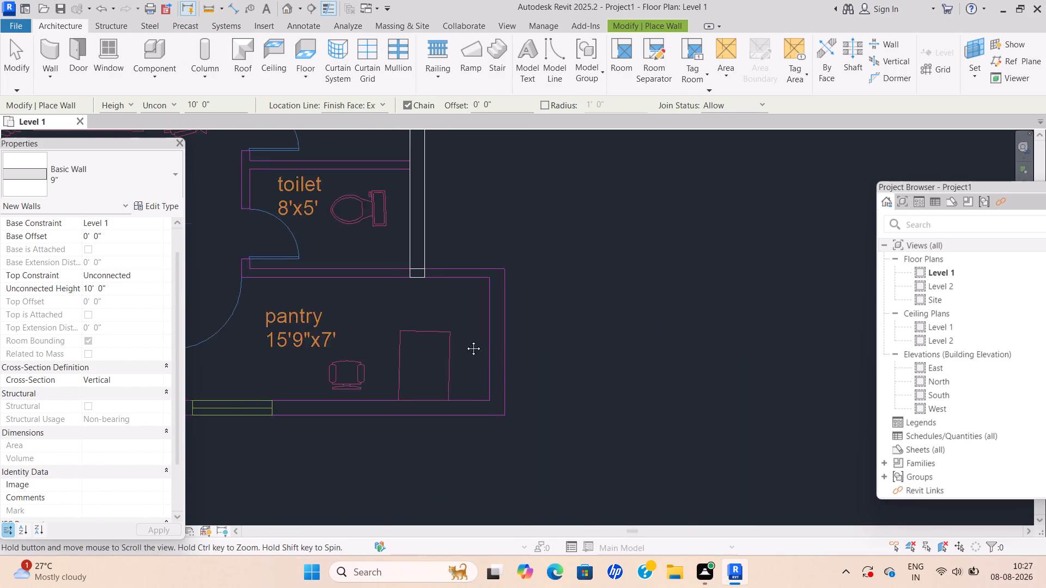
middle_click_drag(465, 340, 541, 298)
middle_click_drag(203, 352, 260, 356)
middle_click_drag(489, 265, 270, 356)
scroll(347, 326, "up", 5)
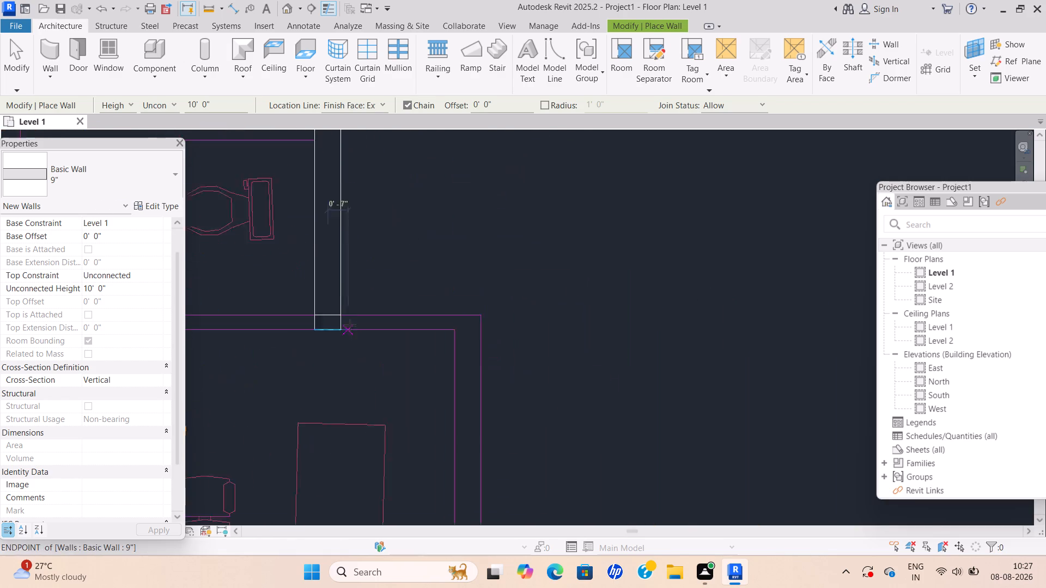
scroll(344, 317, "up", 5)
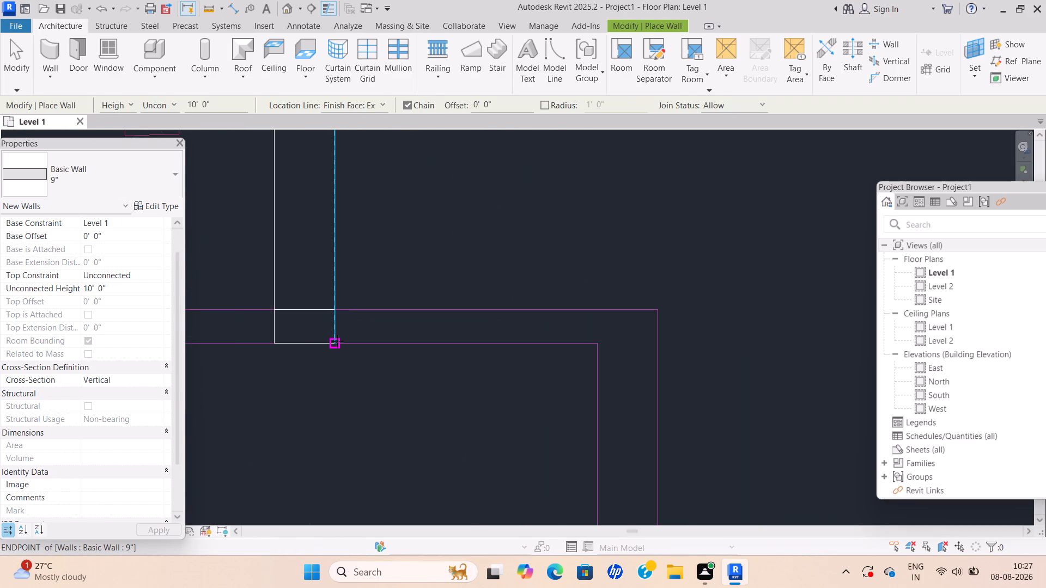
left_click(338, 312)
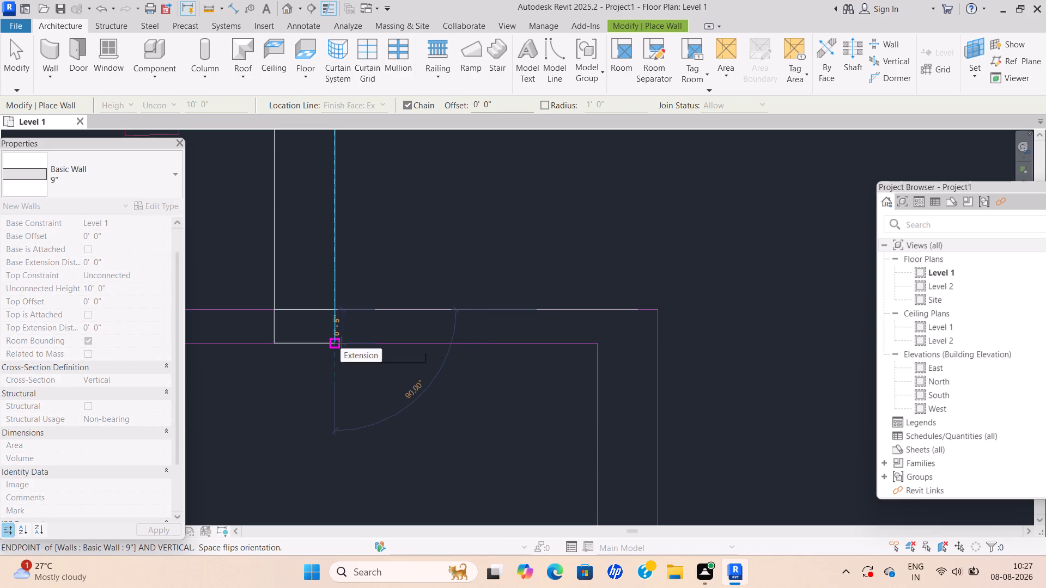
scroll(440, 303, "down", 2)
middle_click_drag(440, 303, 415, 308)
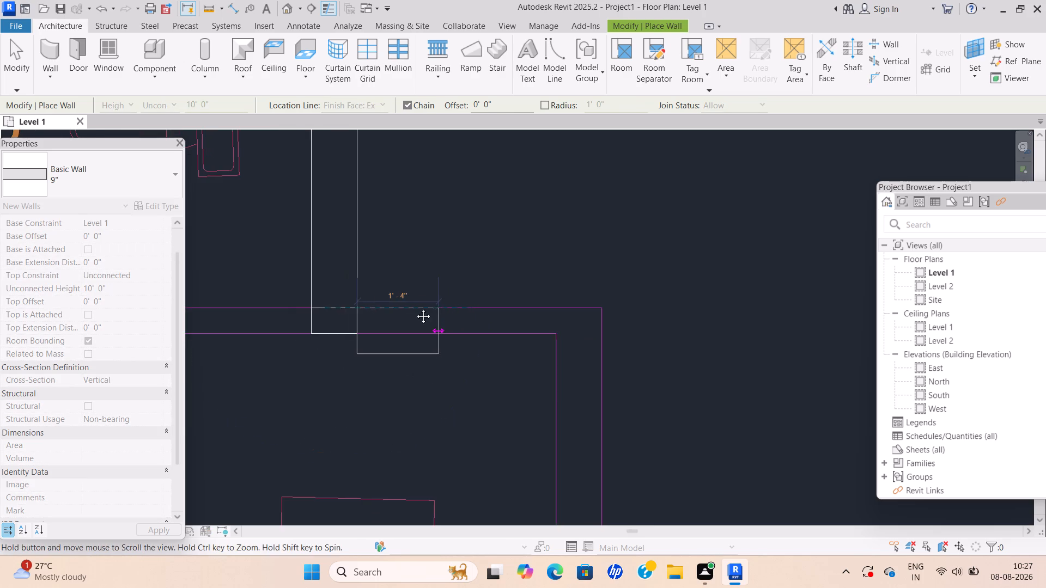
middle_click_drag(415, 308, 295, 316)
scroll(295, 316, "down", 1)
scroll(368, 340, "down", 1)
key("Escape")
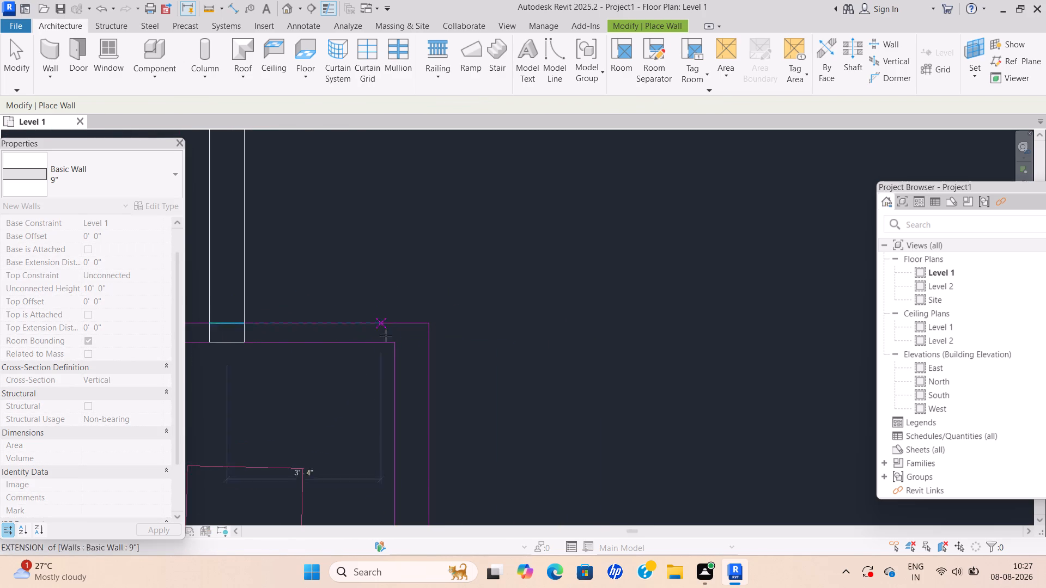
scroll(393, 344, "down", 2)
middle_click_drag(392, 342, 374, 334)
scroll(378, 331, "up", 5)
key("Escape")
Start a chained 9" wall at the pantry's northeast inner corner and run it east to the pantry's outer edge.
scroll(380, 329, "up", 1)
scroll(385, 324, "down", 4)
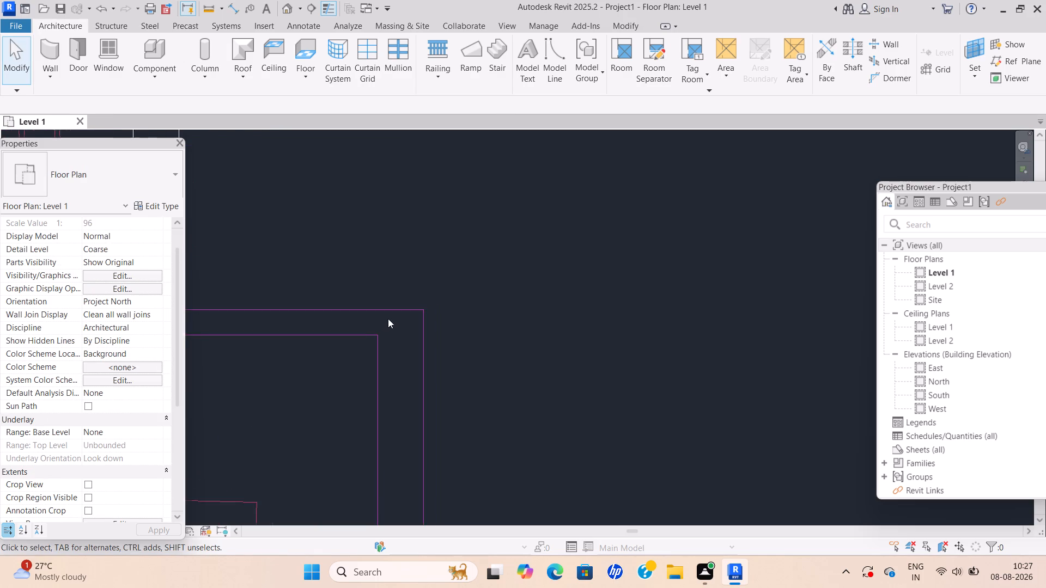
scroll(388, 318, "down", 4)
scroll(391, 317, "up", 5)
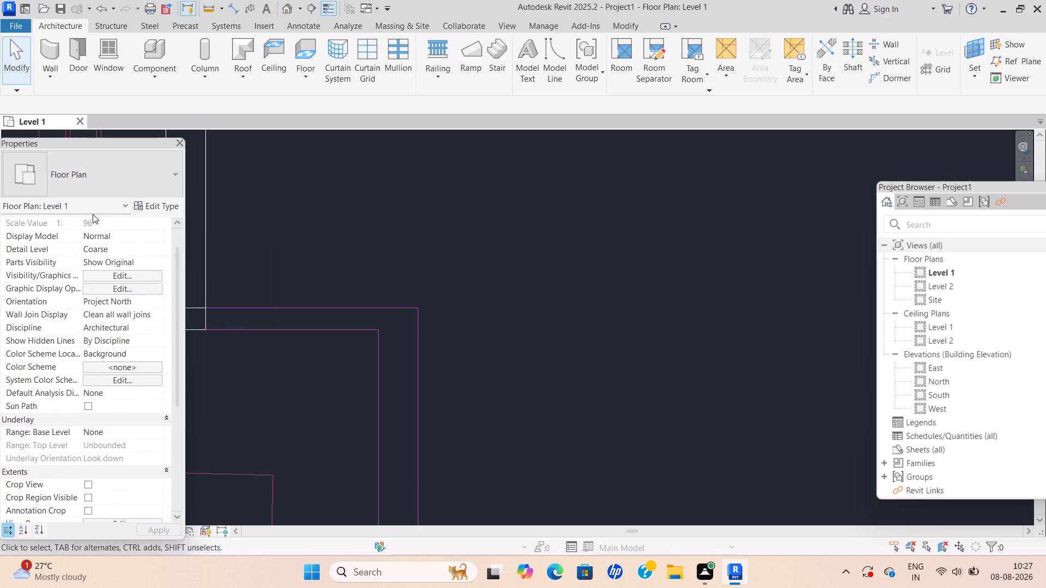
left_click(54, 80)
left_click(66, 99)
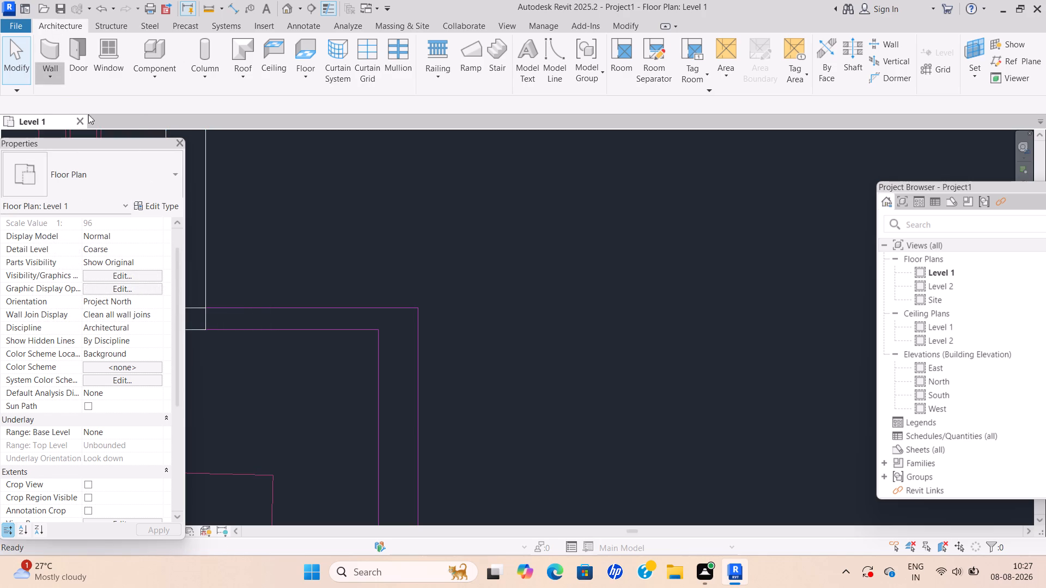
middle_click_drag(376, 333, 259, 300)
scroll(258, 294, "up", 2)
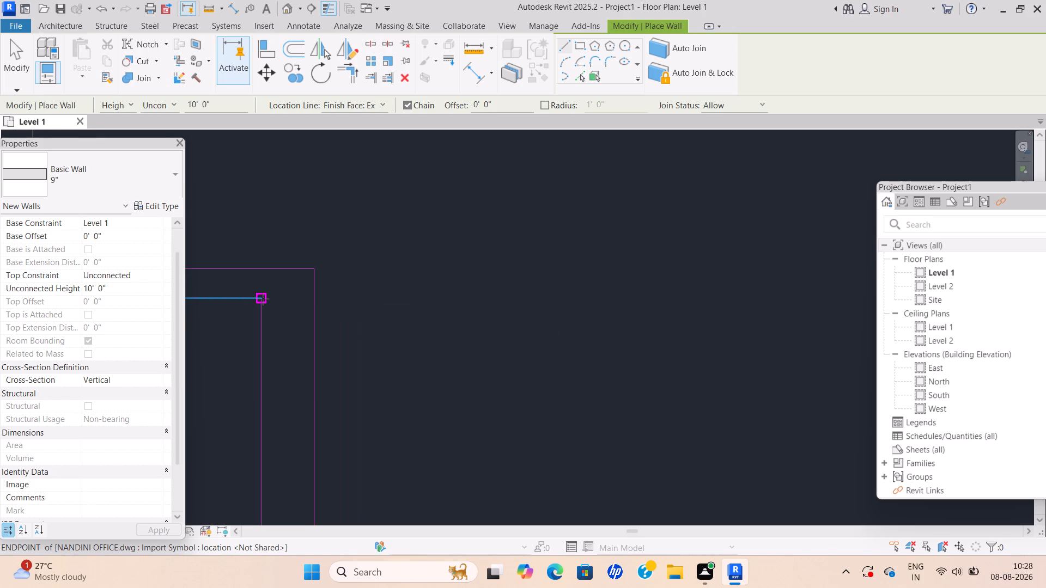
left_click(261, 298)
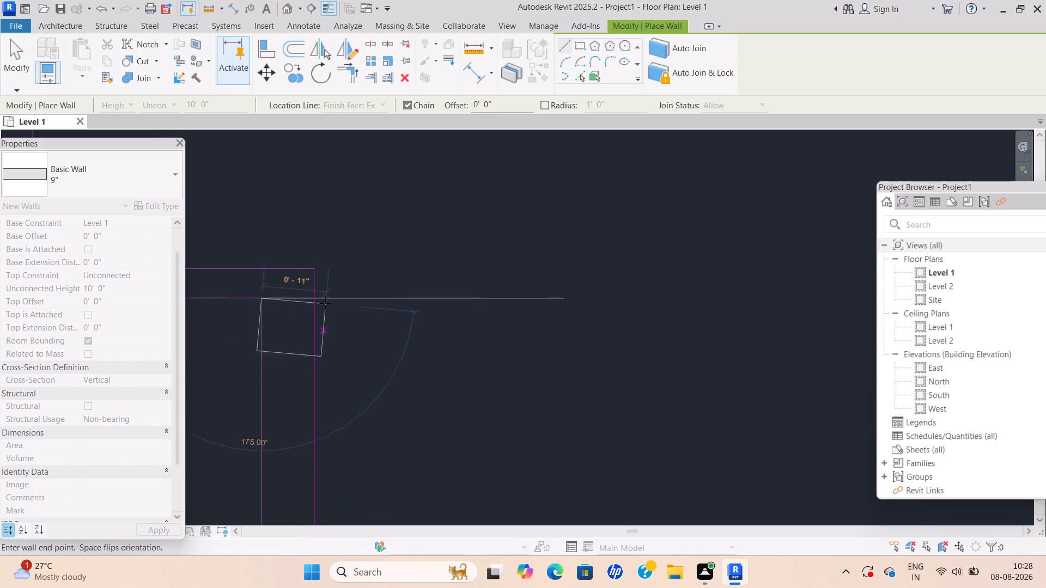
left_click(314, 301)
Run the chained 9" wall about 6'-11" down the pantry's east outer edge to its lower outer corner.
scroll(315, 458, "down", 4)
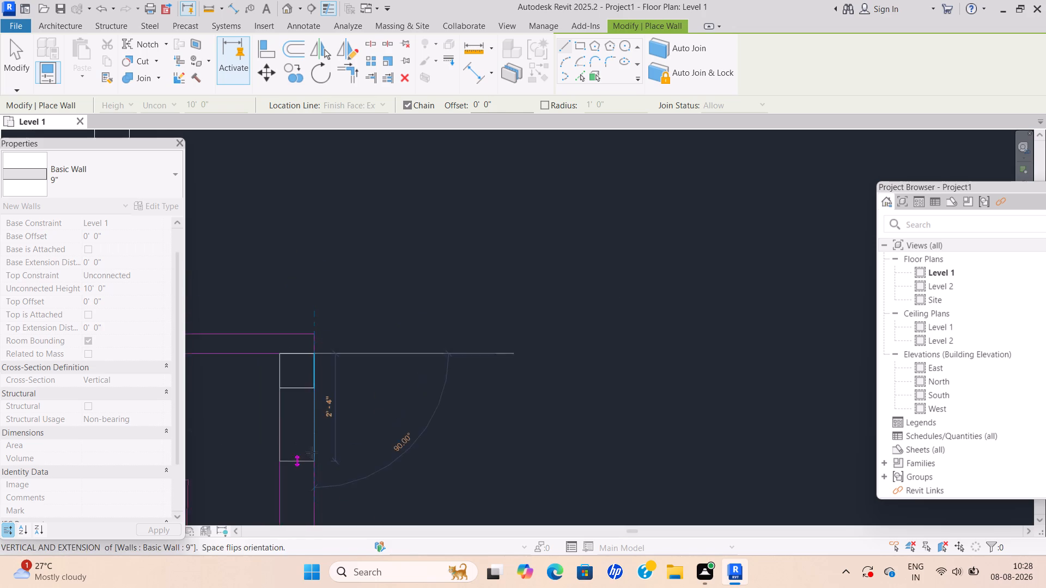
middle_click_drag(307, 430, 317, 295)
scroll(336, 466, "down", 2)
middle_click_drag(325, 452, 301, 370)
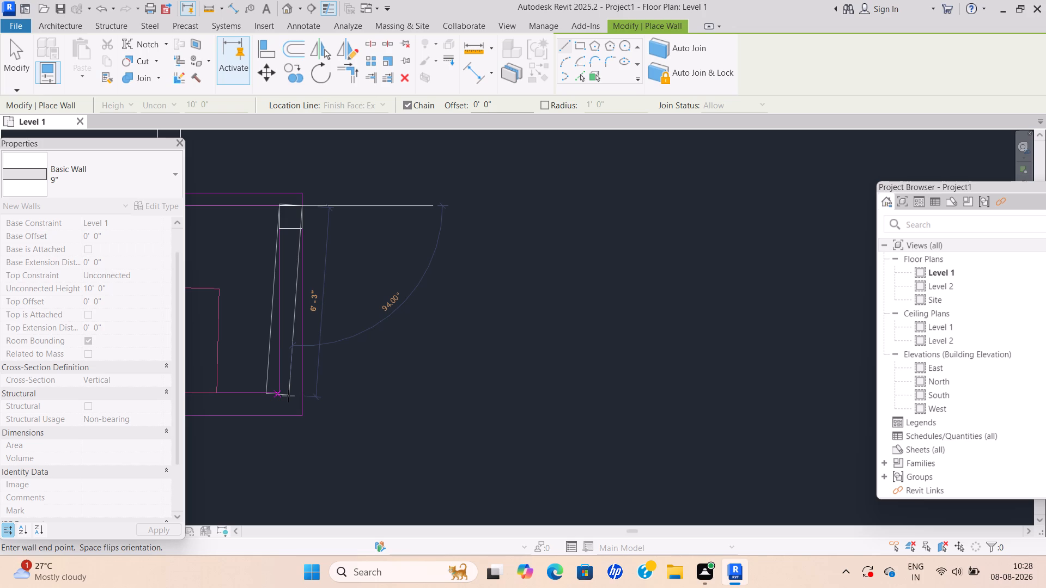
scroll(307, 431, "down", 3)
middle_click_drag(307, 431, 547, 372)
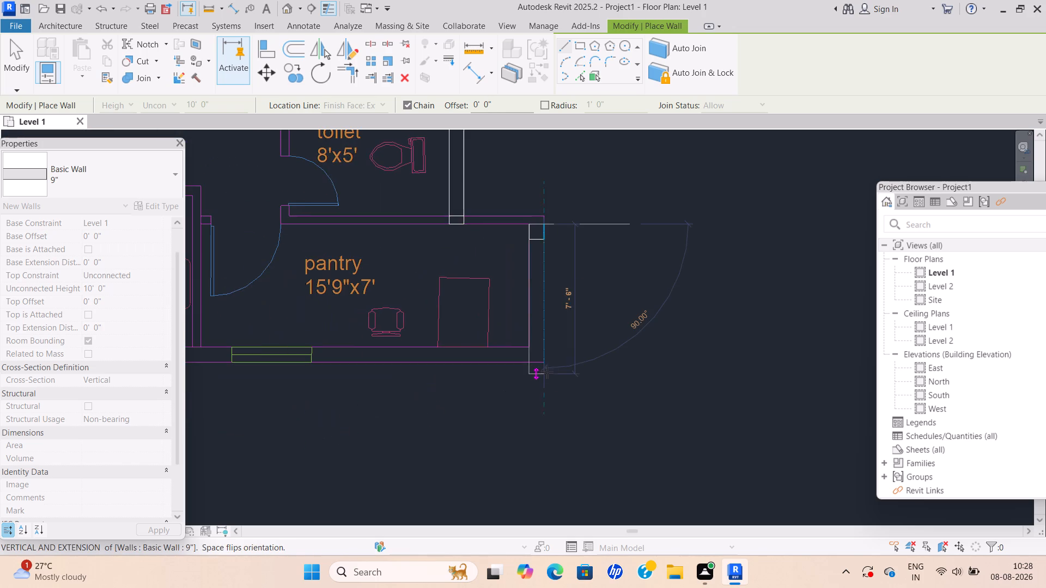
scroll(544, 356, "up", 6)
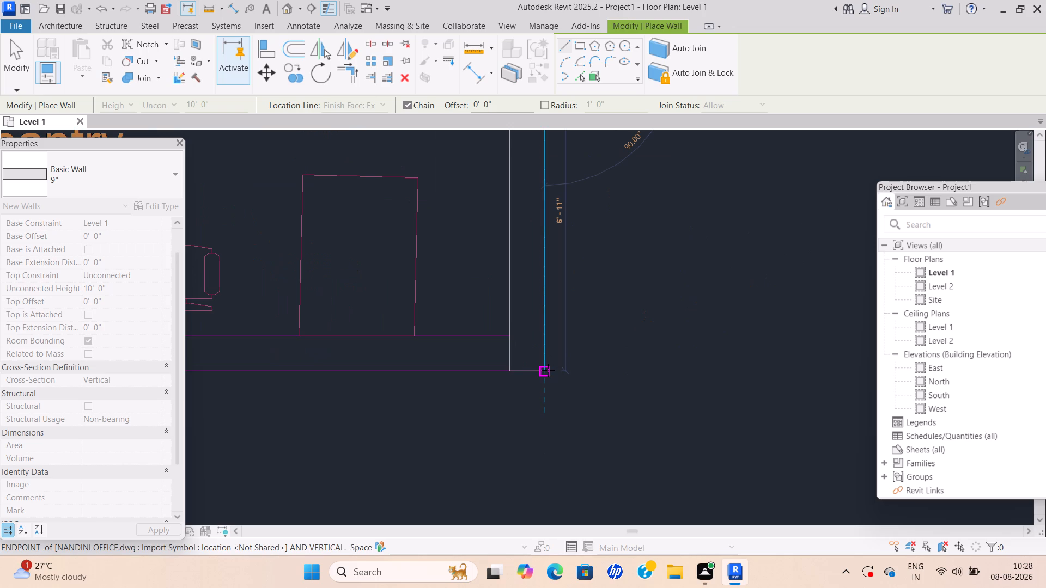
left_click(548, 370)
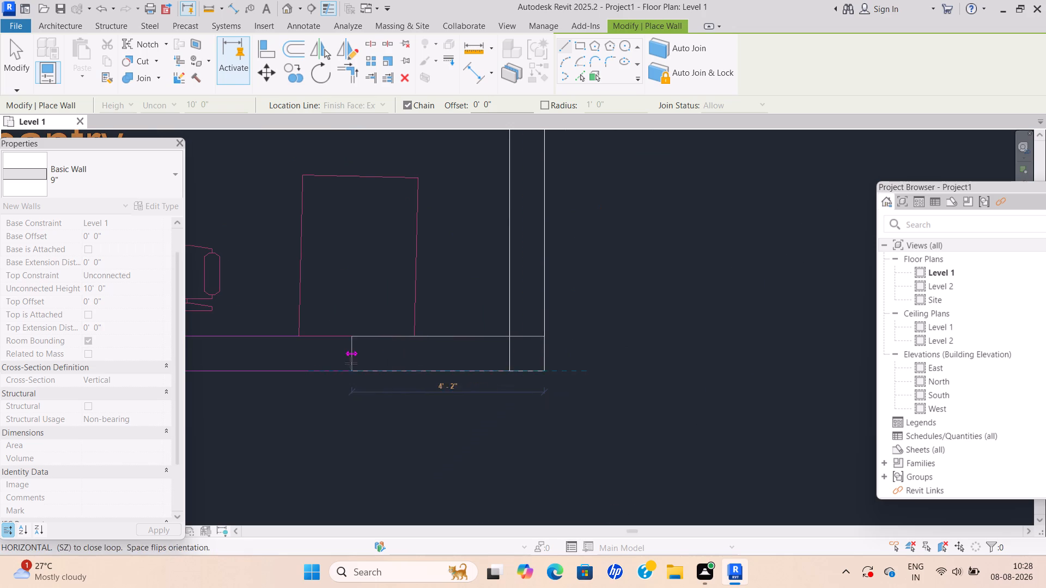
Continue the 9" wall west along the building's south outer line to the existing wall end at the conference room corner.
scroll(351, 363, "down", 1)
middle_click_drag(351, 363, 666, 366)
scroll(302, 378, "down", 3)
middle_click_drag(303, 378, 716, 366)
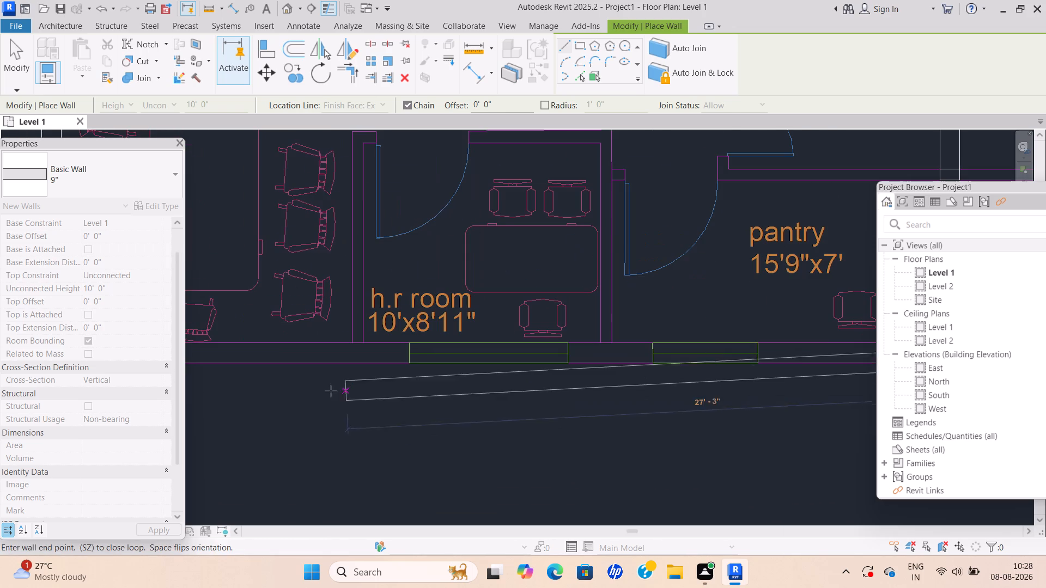
middle_click_drag(336, 365, 667, 399)
scroll(339, 367, "down", 1)
scroll(470, 403, "up", 6)
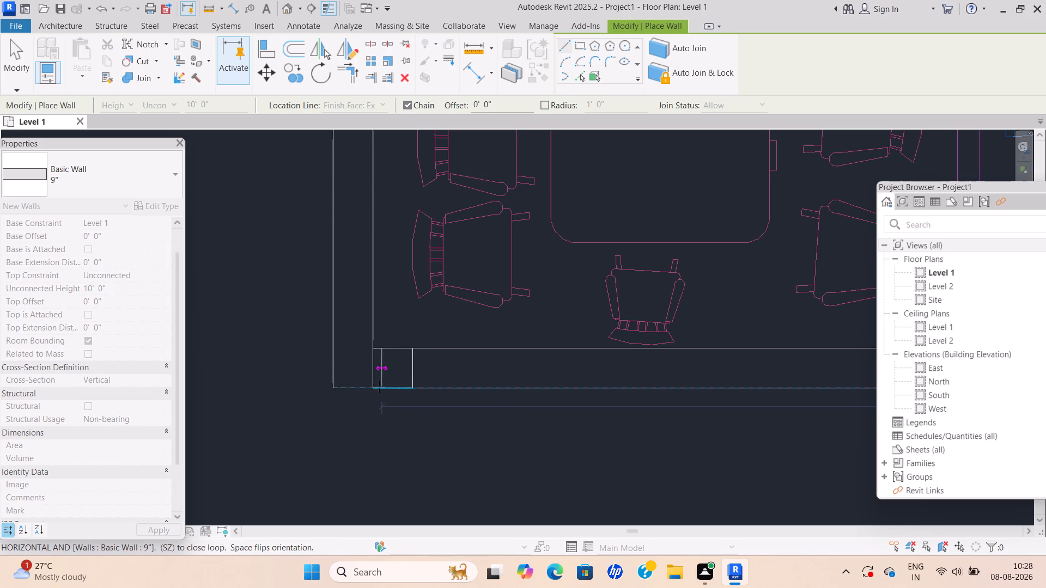
left_click(412, 385)
key("Escape")
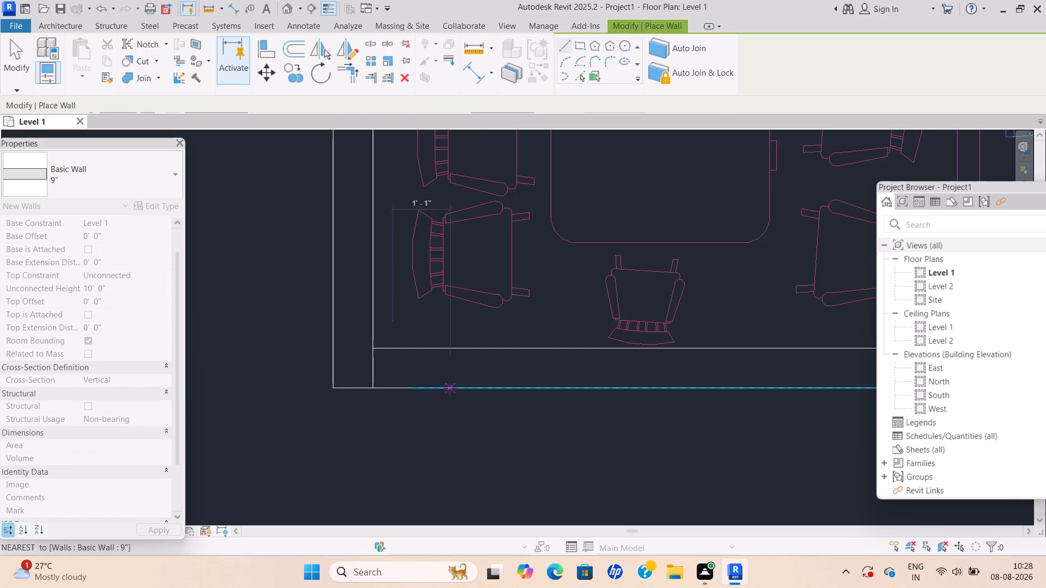
scroll(449, 388, "down", 3)
middle_click_drag(442, 395, 212, 461)
key("Escape")
scroll(543, 414, "down", 5)
middle_click_drag(548, 409, 374, 457)
scroll(548, 409, "down", 1)
key("Escape")
Delete the three short 9" wall stubs at the northwest corner of the small room above the manager room.
middle_click(441, 447)
scroll(442, 439, "down", 3)
middle_click_drag(488, 337, 502, 418)
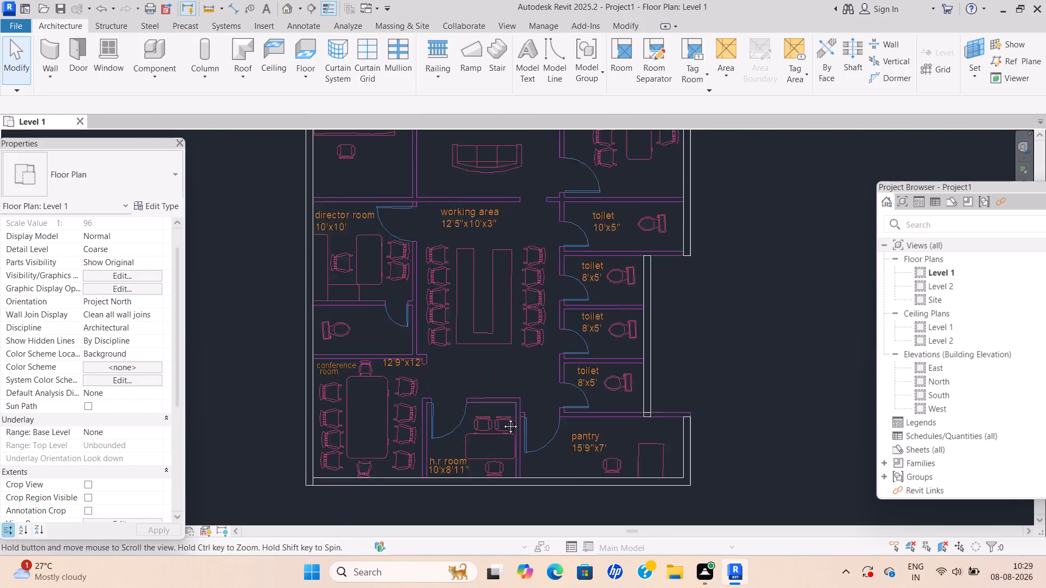
middle_click_drag(502, 418, 502, 445)
scroll(501, 443, "down", 1)
scroll(490, 179, "down", 1)
middle_click_drag(494, 182, 524, 328)
scroll(503, 291, "up", 3)
scroll(621, 282, "down", 1)
middle_click_drag(624, 282, 595, 288)
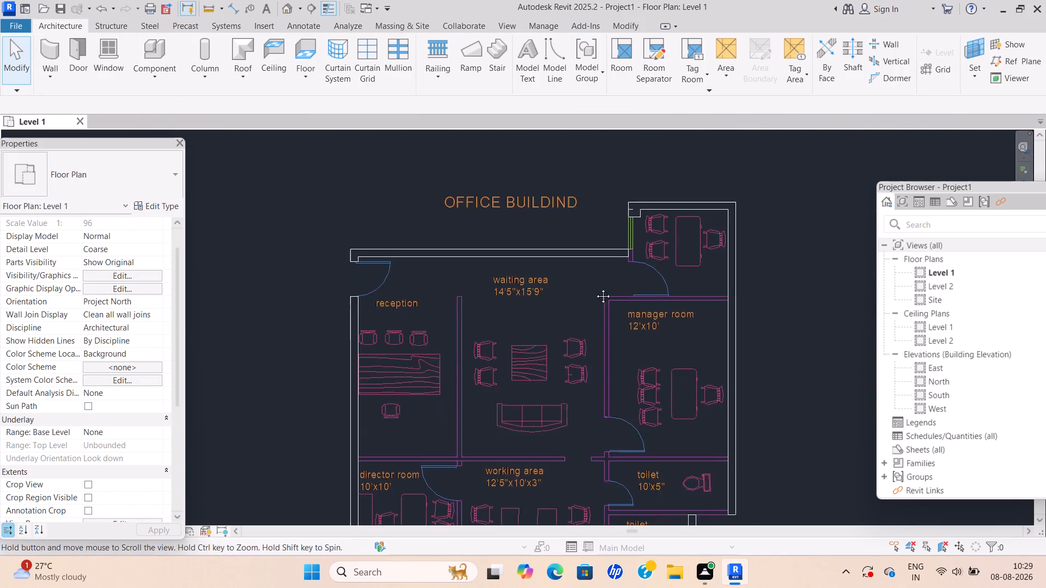
middle_click_drag(595, 288, 369, 311)
scroll(411, 246, "up", 5)
middle_click_drag(344, 235, 378, 259)
scroll(376, 247, "up", 6)
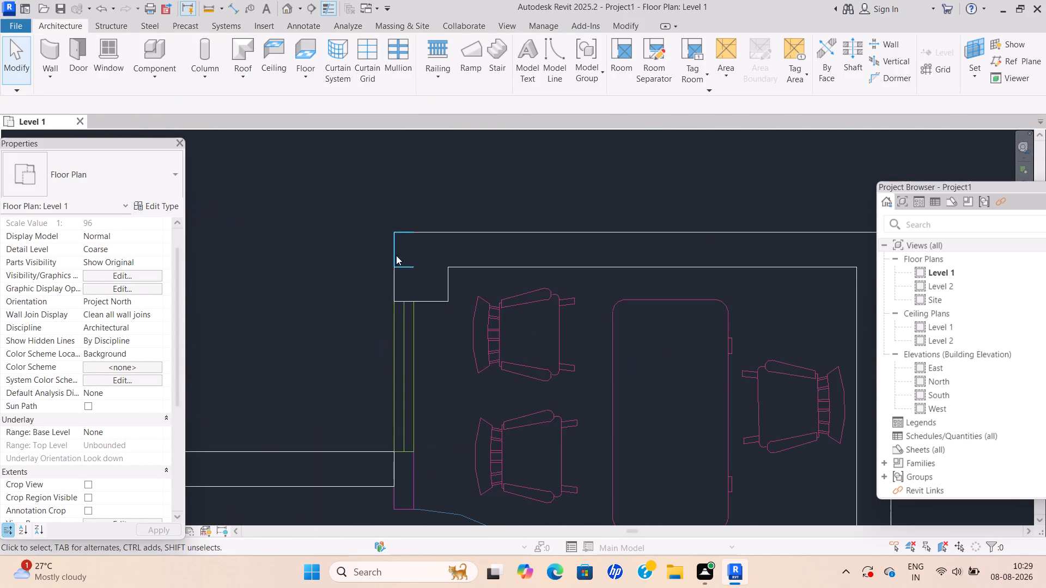
left_click(404, 266)
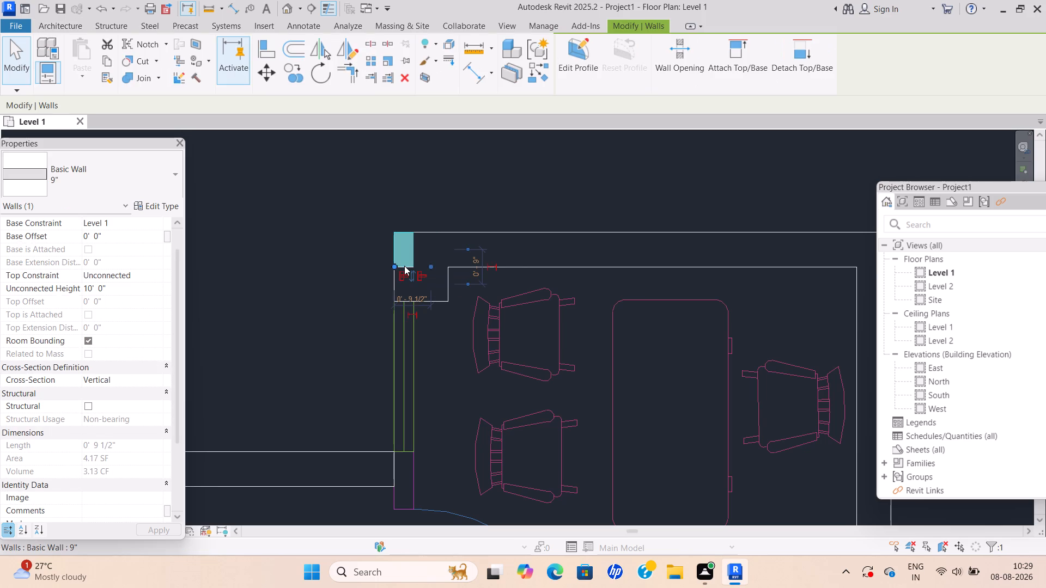
key("Delete")
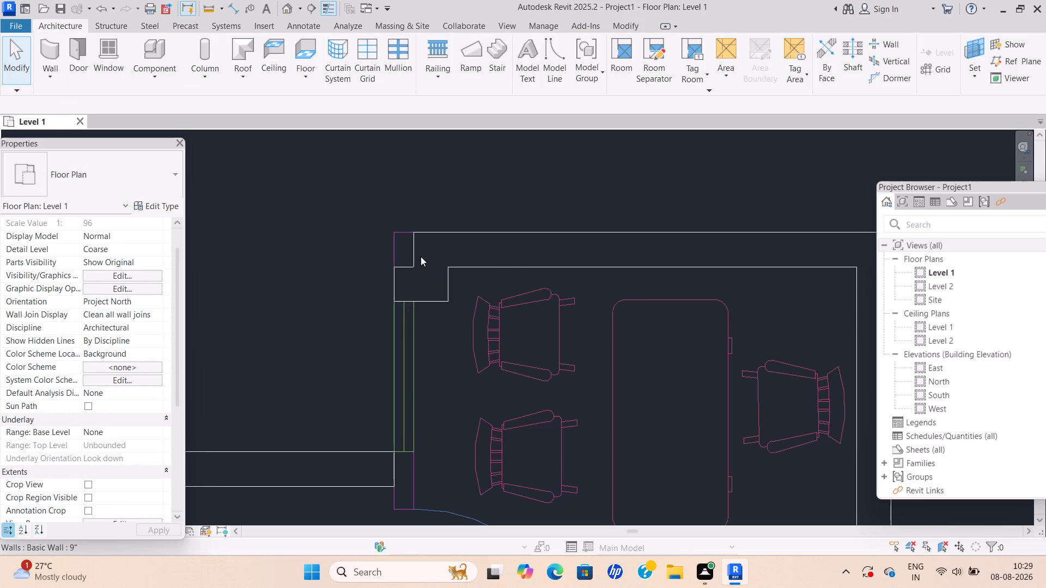
left_click(413, 256)
key("Delete")
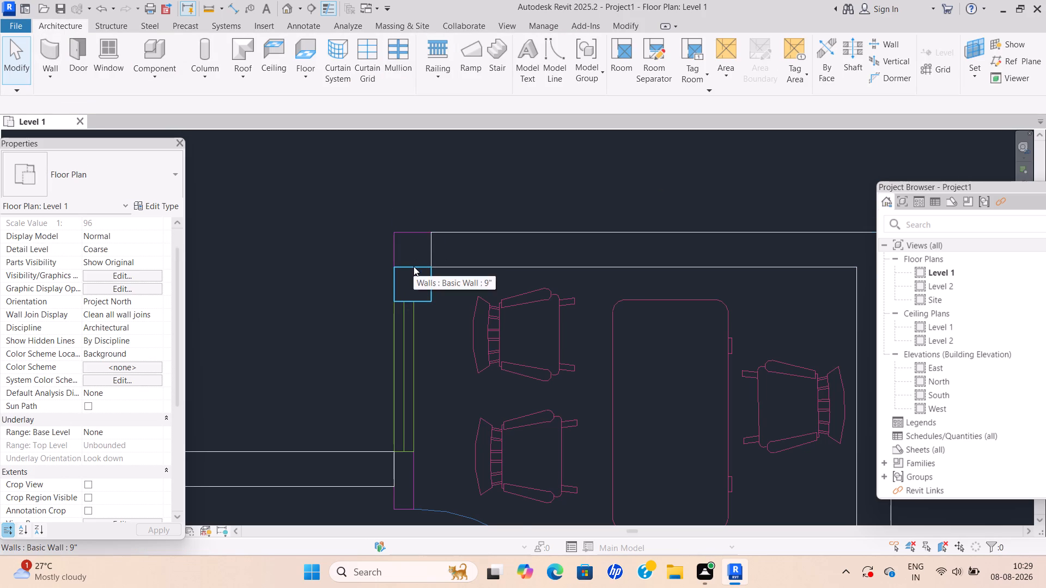
scroll(413, 266, "down", 1)
left_click(411, 267)
key("Delete")
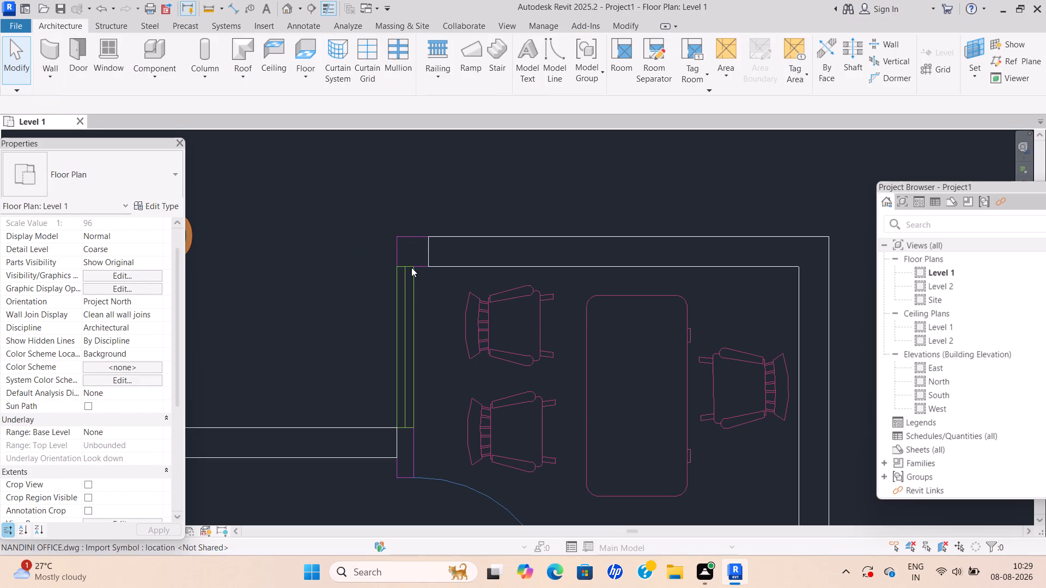
Draw chained 9" walls across the north wall's open end and about 9 1/2" west to the outer corner above the window.
scroll(448, 255, "down", 2)
middle_click_drag(459, 261, 491, 323)
scroll(476, 304, "up", 5)
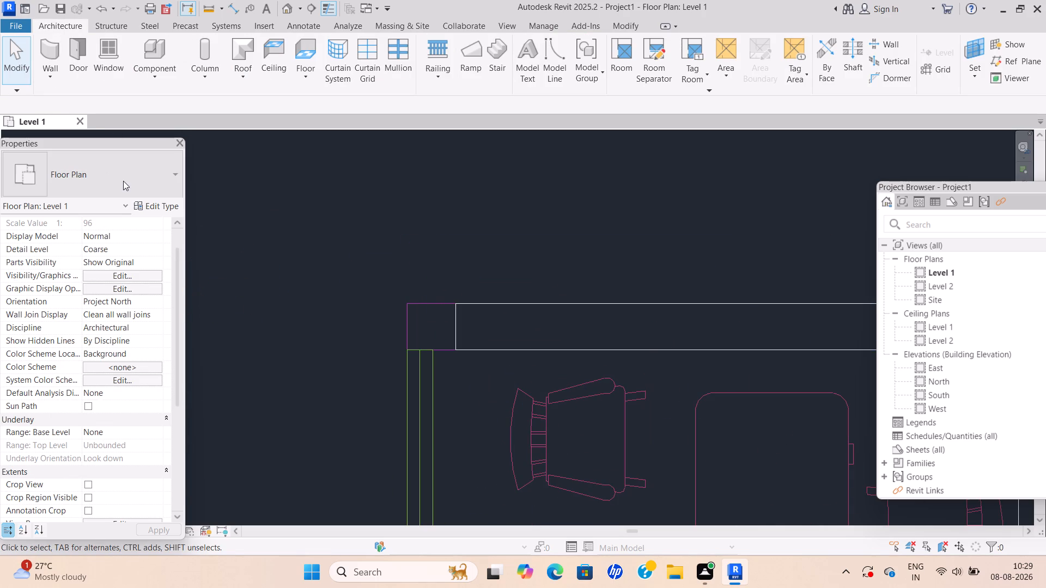
left_click(50, 79)
left_click(69, 102)
scroll(425, 325, "up", 5)
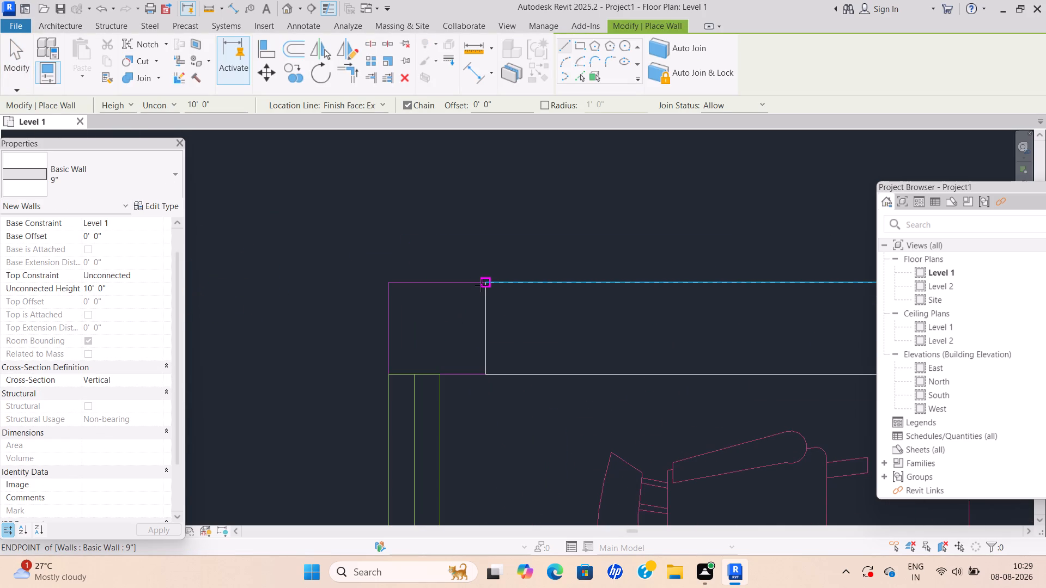
left_click(485, 283)
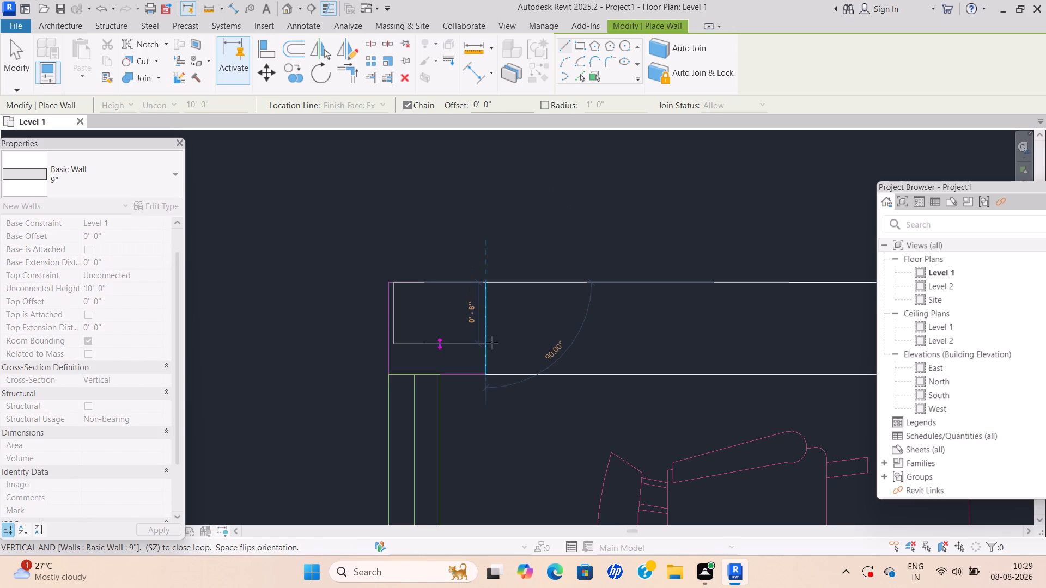
left_click(488, 372)
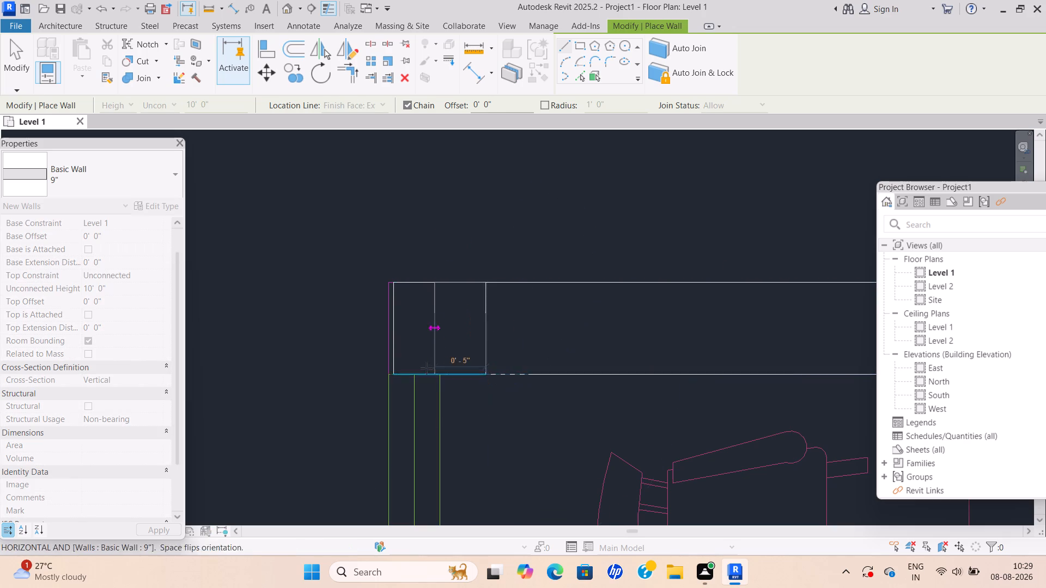
left_click(387, 370)
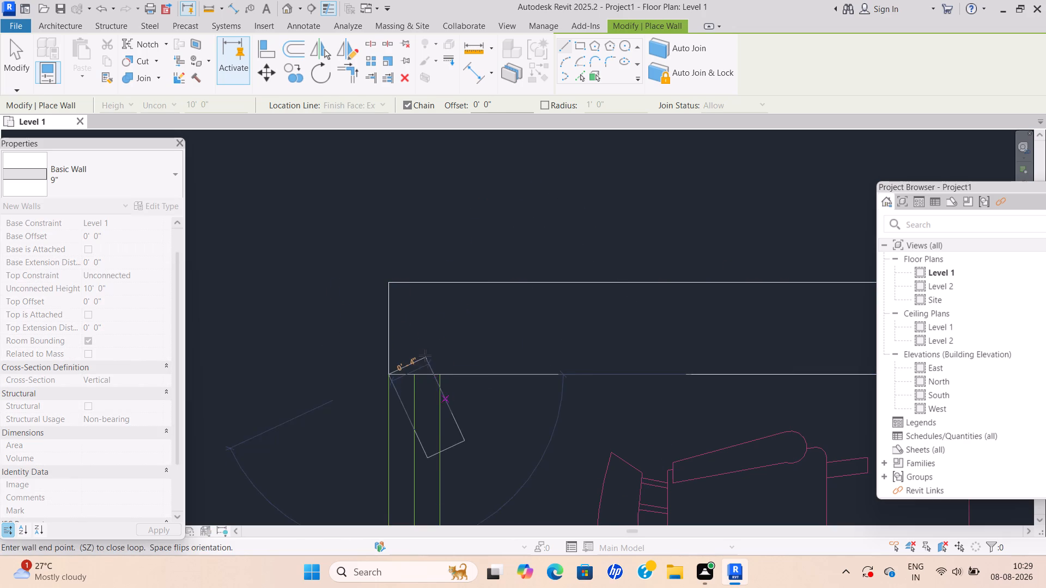
key("Escape")
Extend the waiting area's north wall with a 9" wall about 5" long, east to the window line's inner face.
scroll(445, 362, "down", 10)
middle_click_drag(428, 341, 270, 218)
scroll(366, 310, "down", 3)
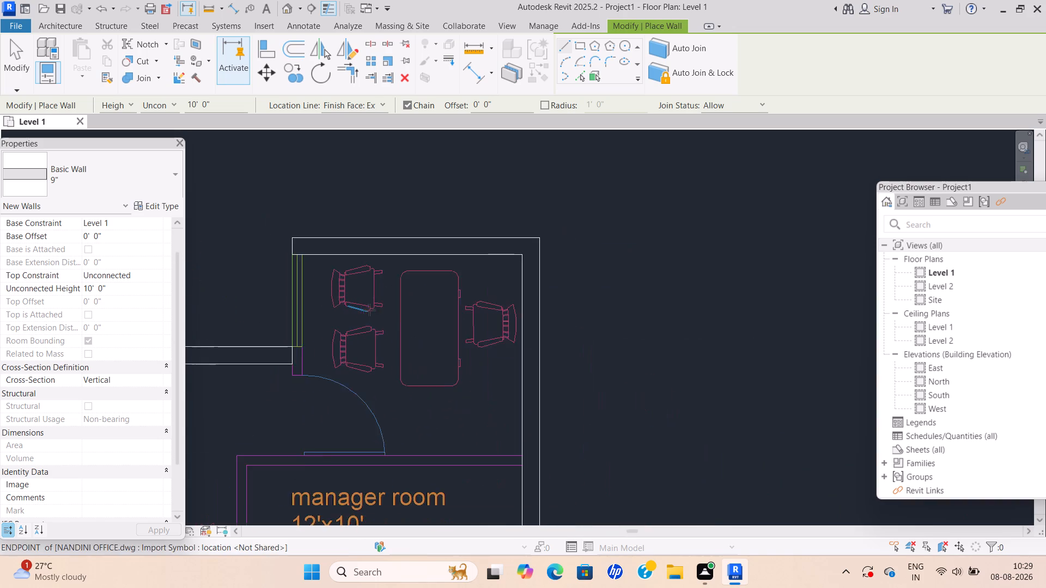
middle_click_drag(374, 310, 397, 291)
scroll(378, 283, "down", 9)
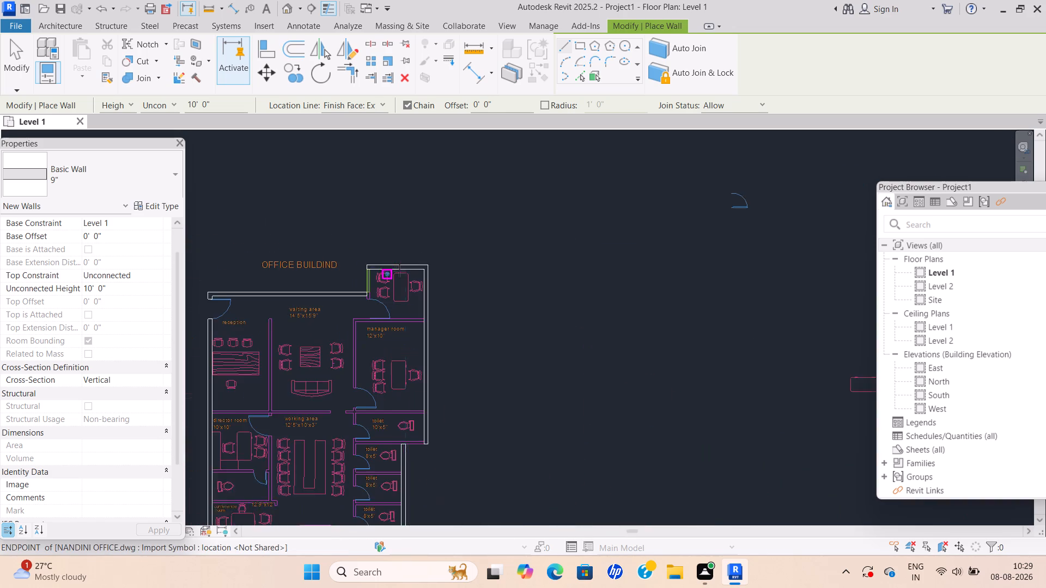
middle_click_drag(435, 249, 441, 242)
scroll(418, 350, "down", 1)
middle_click_drag(418, 350, 458, 295)
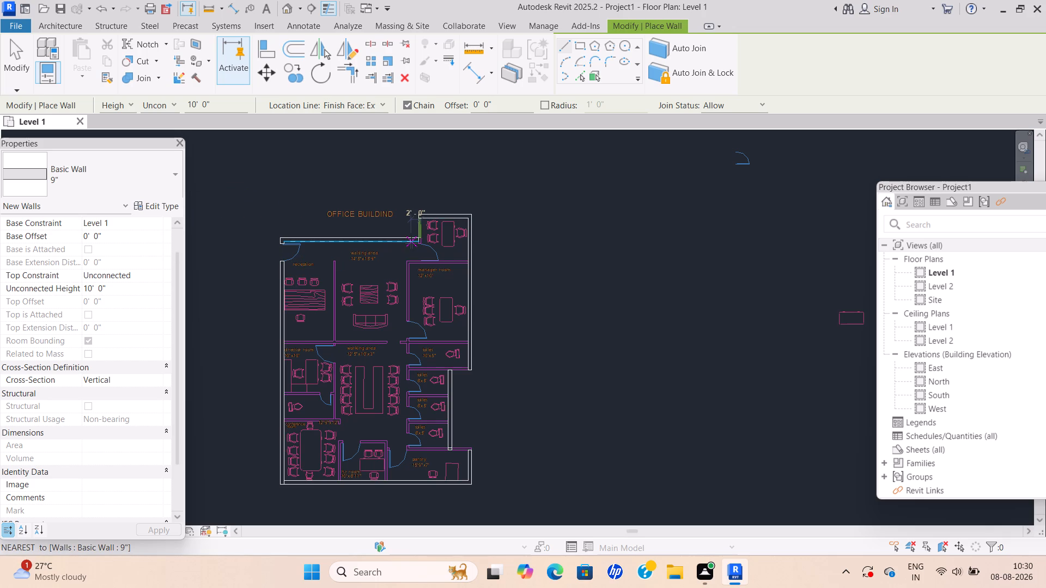
scroll(427, 230, "up", 8)
scroll(409, 271, "up", 7)
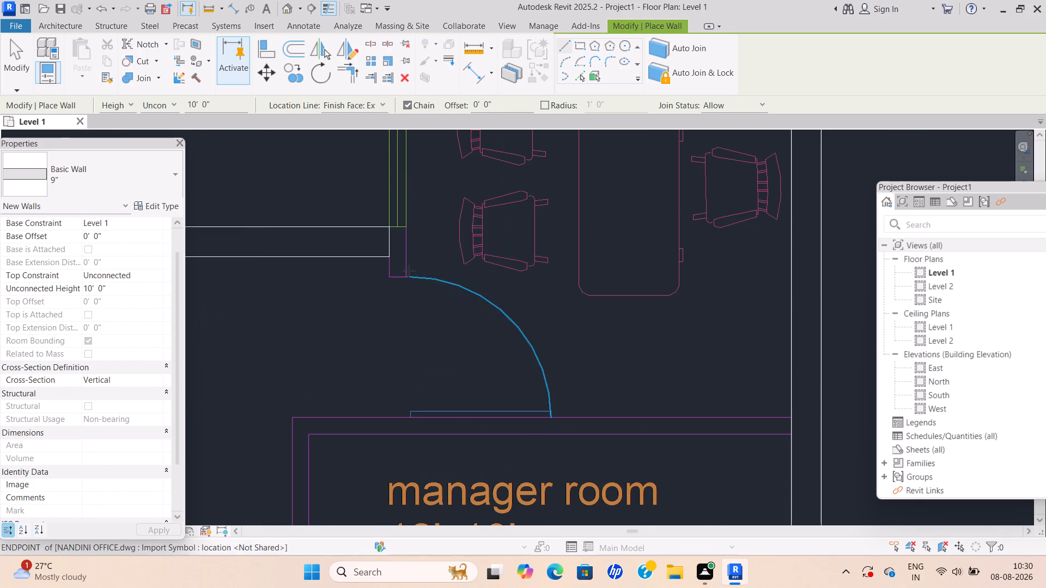
scroll(401, 243, "up", 8)
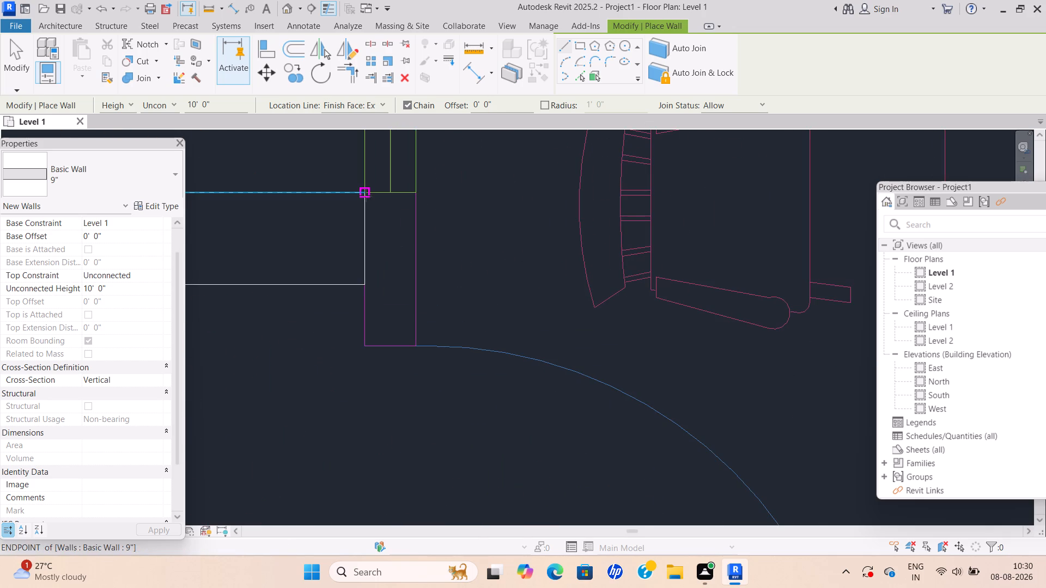
left_click(72, 26)
left_click(56, 73)
left_click(77, 97)
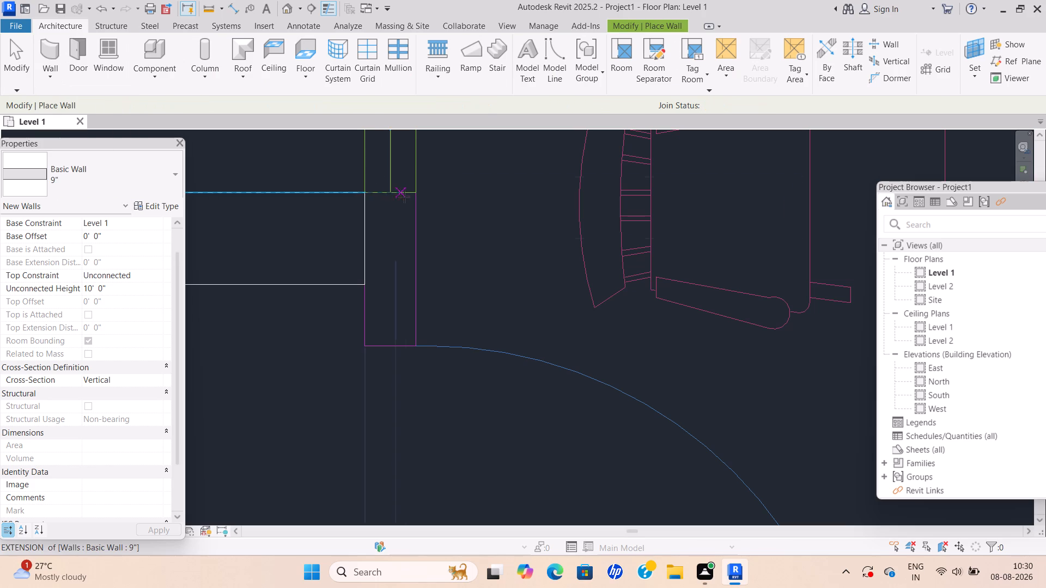
scroll(404, 198, "up", 4)
left_click(339, 188)
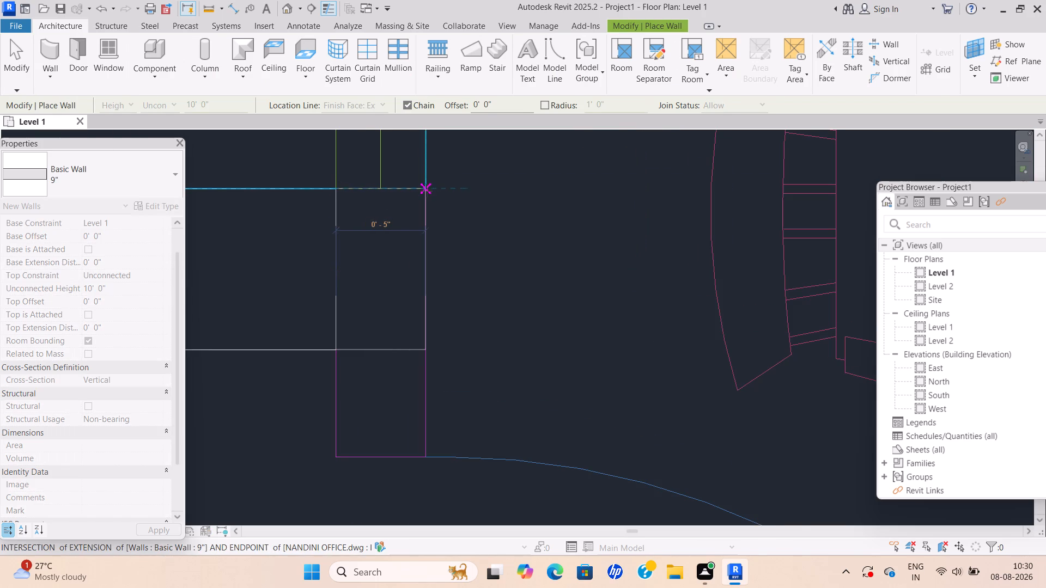
left_click(427, 191)
scroll(400, 313, "down", 1)
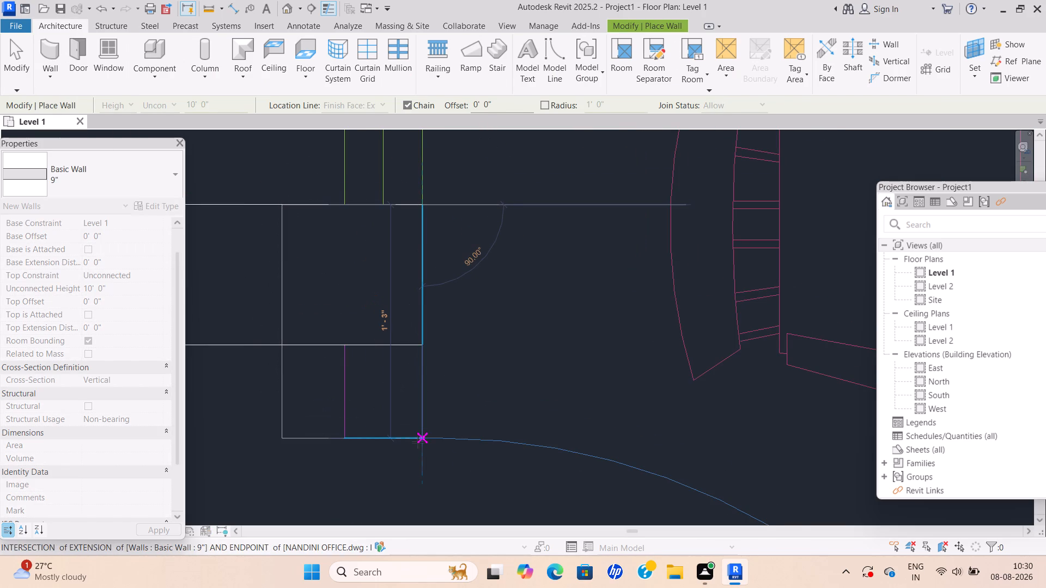
key("Escape")
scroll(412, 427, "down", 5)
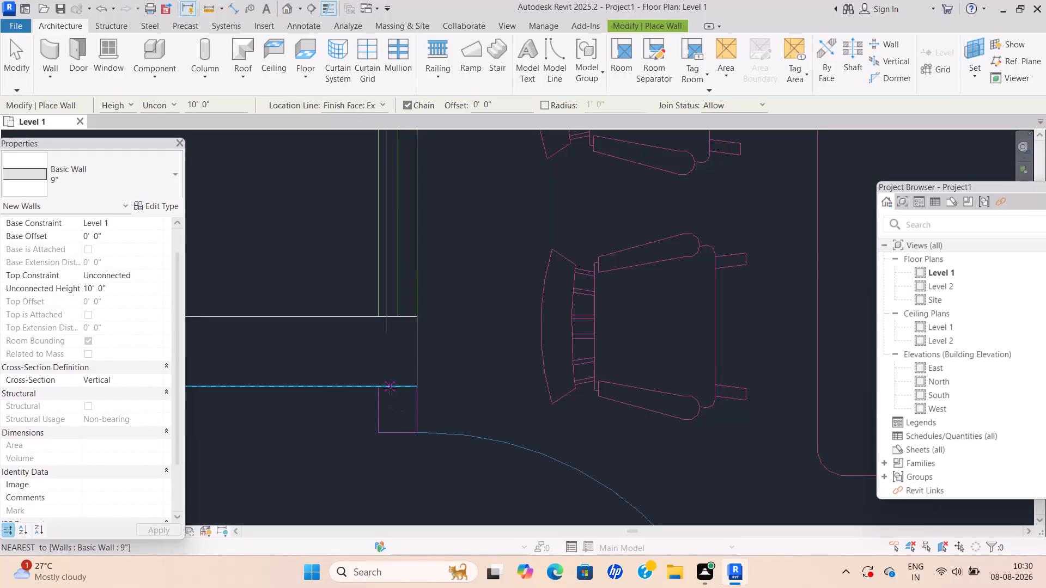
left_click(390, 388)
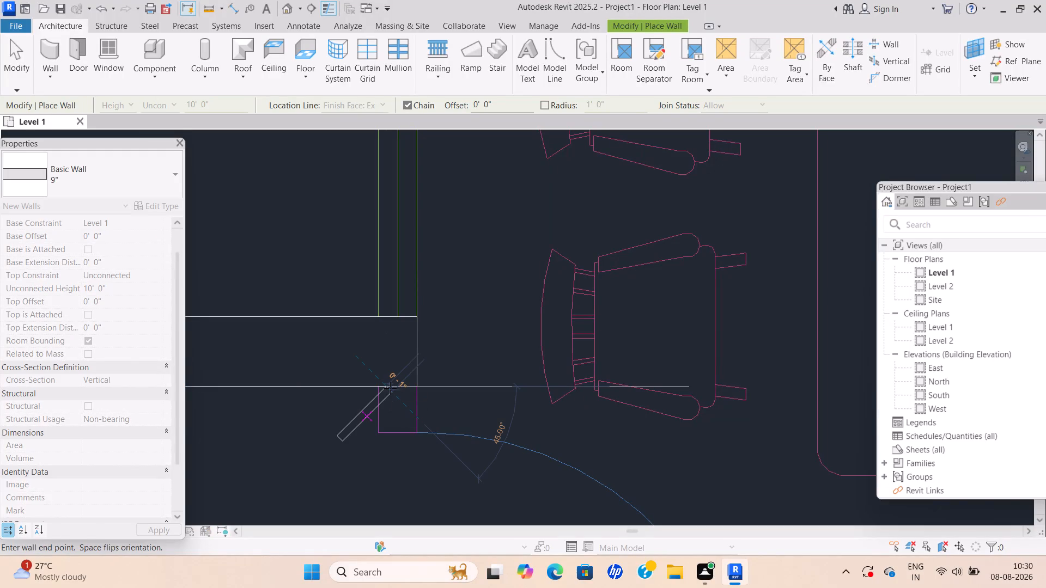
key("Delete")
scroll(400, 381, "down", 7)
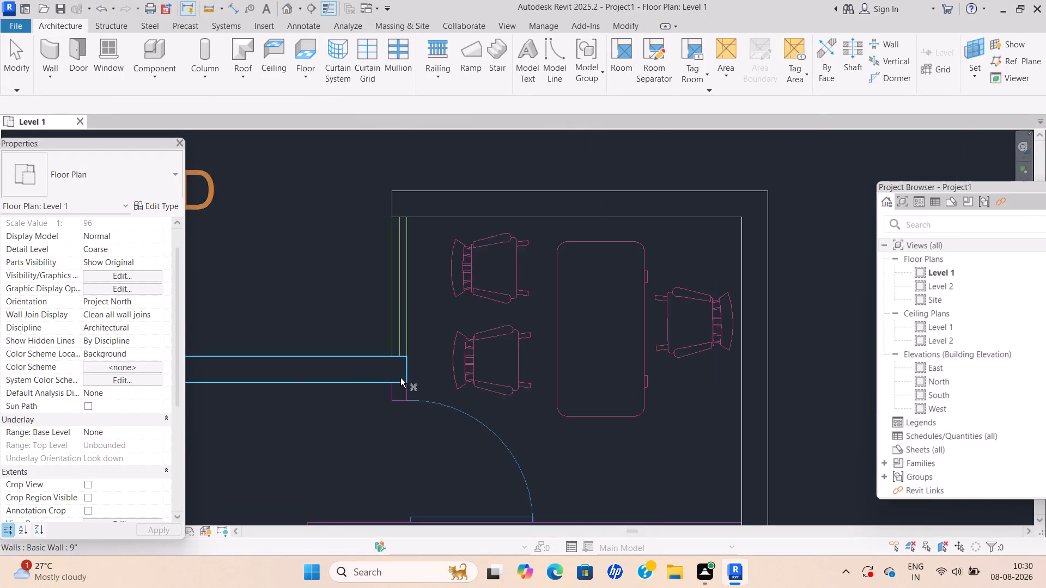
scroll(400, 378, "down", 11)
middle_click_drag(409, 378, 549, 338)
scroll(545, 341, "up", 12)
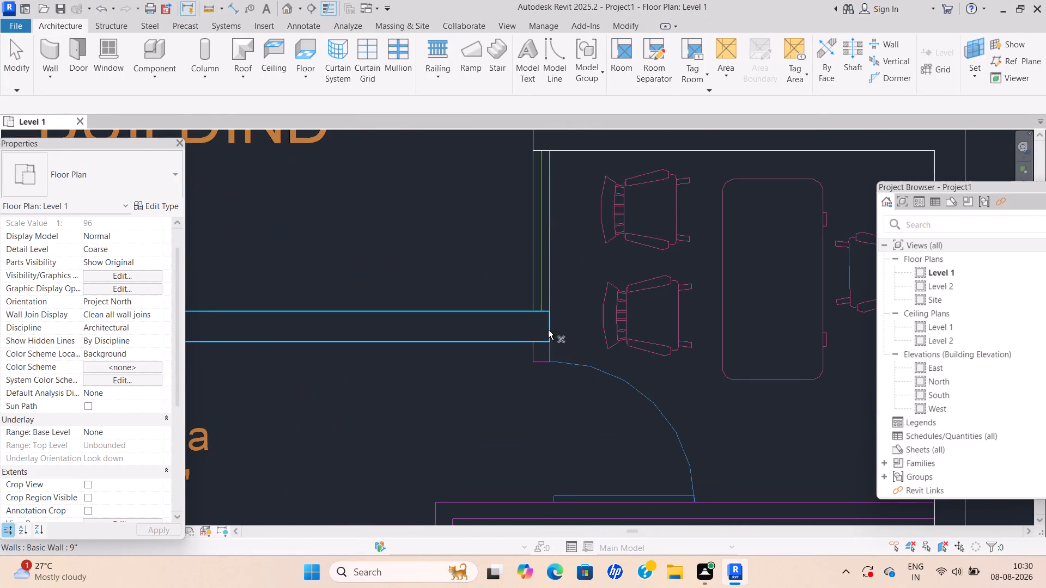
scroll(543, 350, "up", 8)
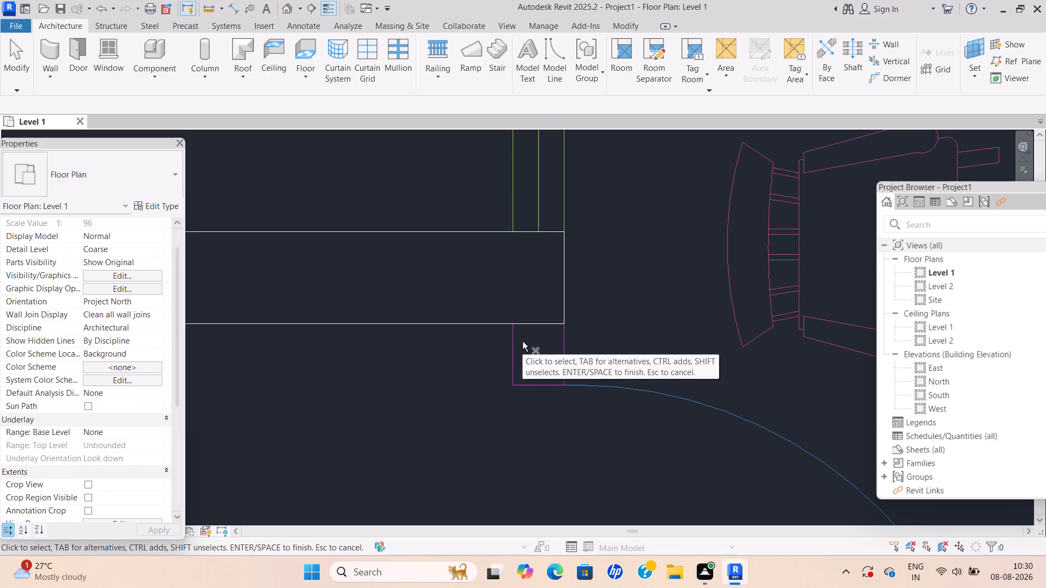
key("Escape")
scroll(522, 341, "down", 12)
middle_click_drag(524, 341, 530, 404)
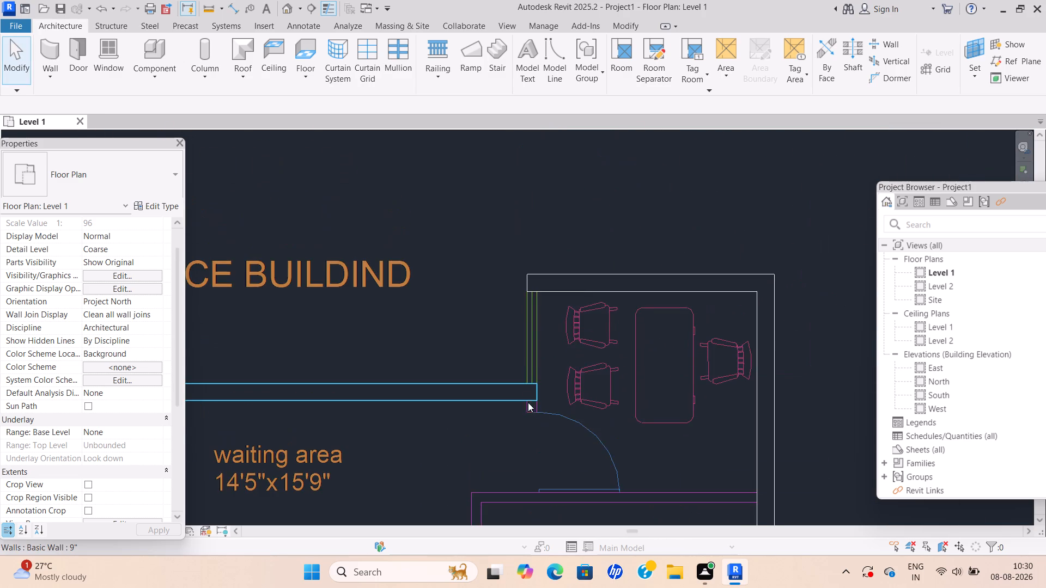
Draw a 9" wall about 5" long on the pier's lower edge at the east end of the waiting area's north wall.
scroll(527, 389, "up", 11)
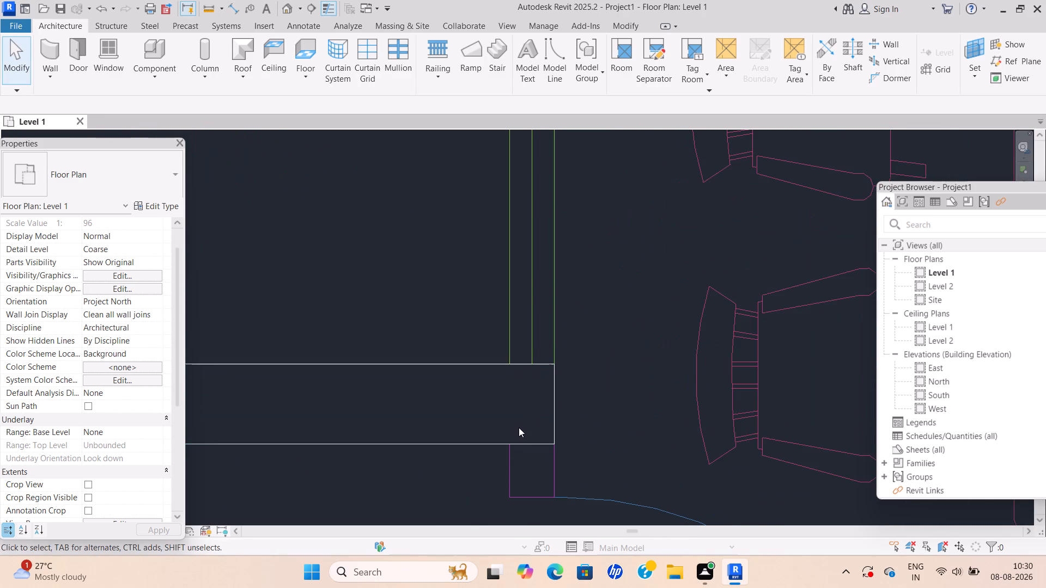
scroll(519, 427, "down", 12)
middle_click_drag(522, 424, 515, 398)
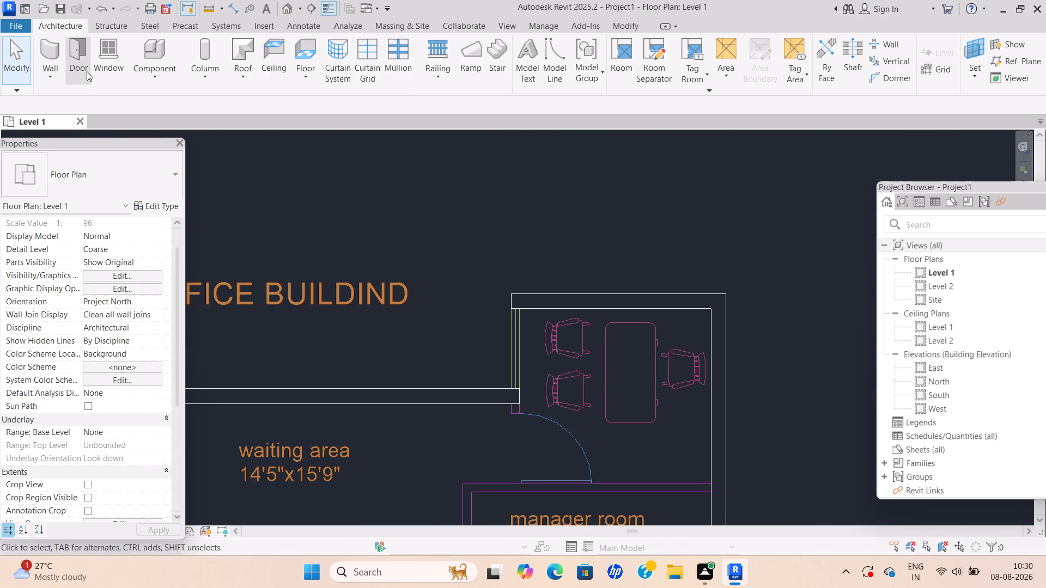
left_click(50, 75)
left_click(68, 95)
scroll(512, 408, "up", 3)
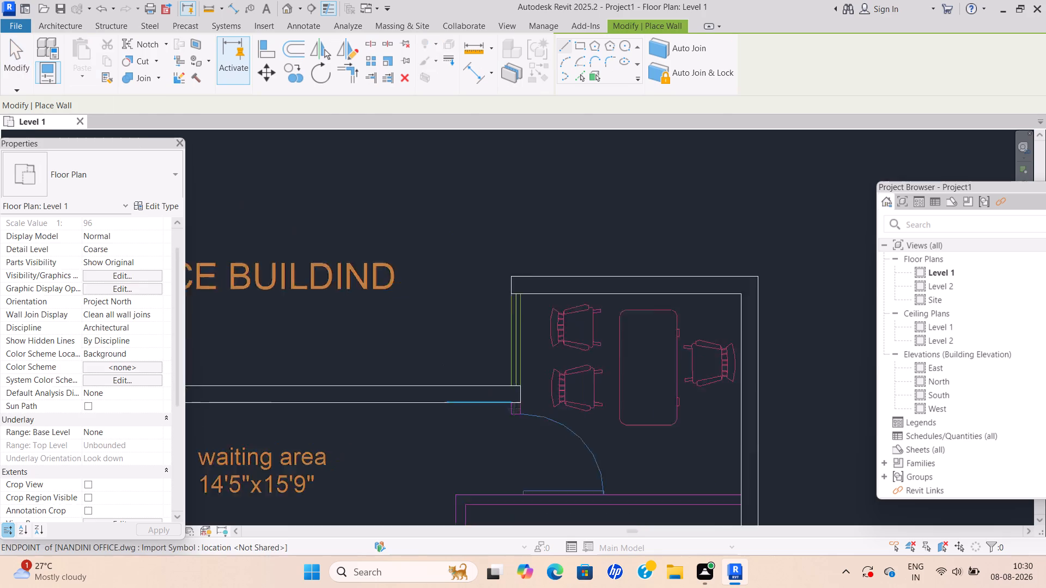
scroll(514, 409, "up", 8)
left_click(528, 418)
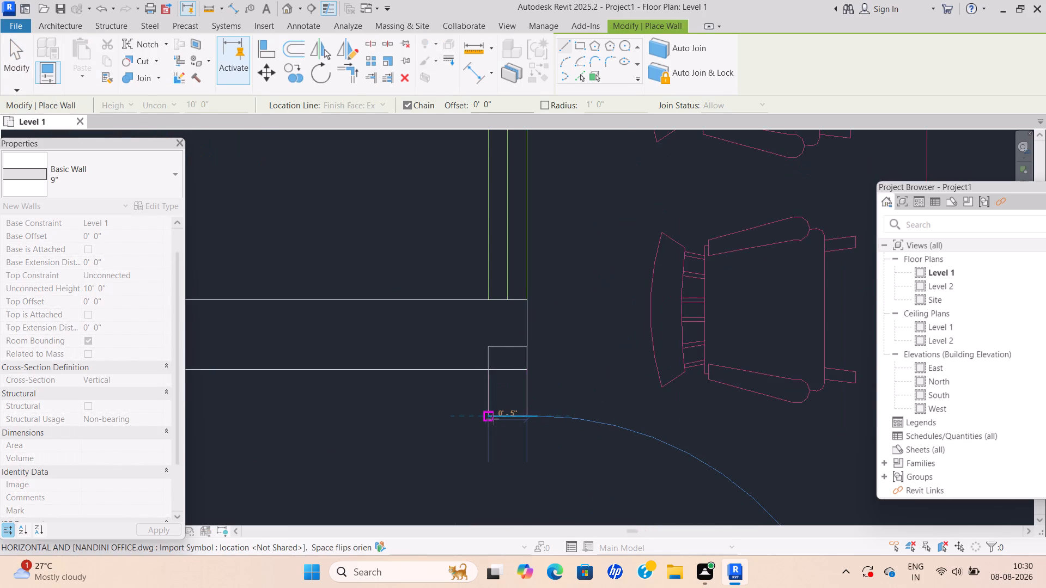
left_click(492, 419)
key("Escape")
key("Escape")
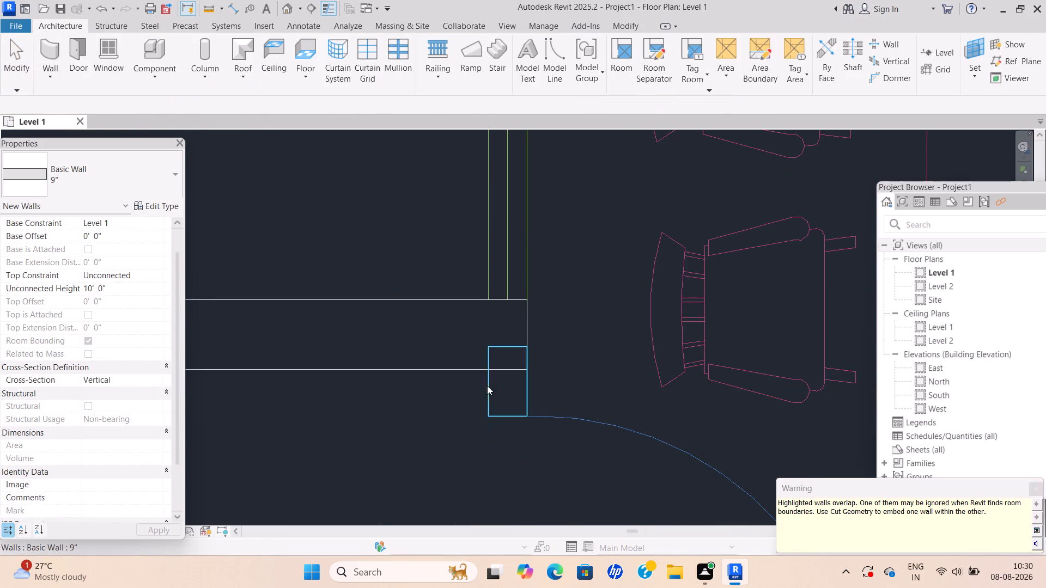
Delete the waiting area's long north wall and the 5" wall stub on the door pier at its east end.
scroll(486, 329, "down", 10)
middle_click_drag(495, 334, 525, 385)
left_click(461, 370)
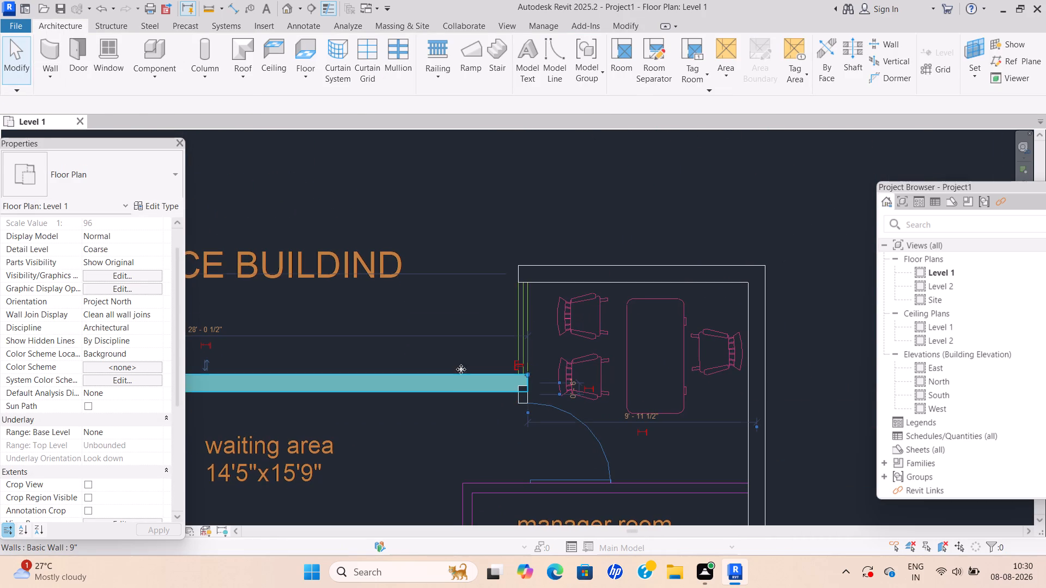
key("Delete")
scroll(520, 395, "up", 6)
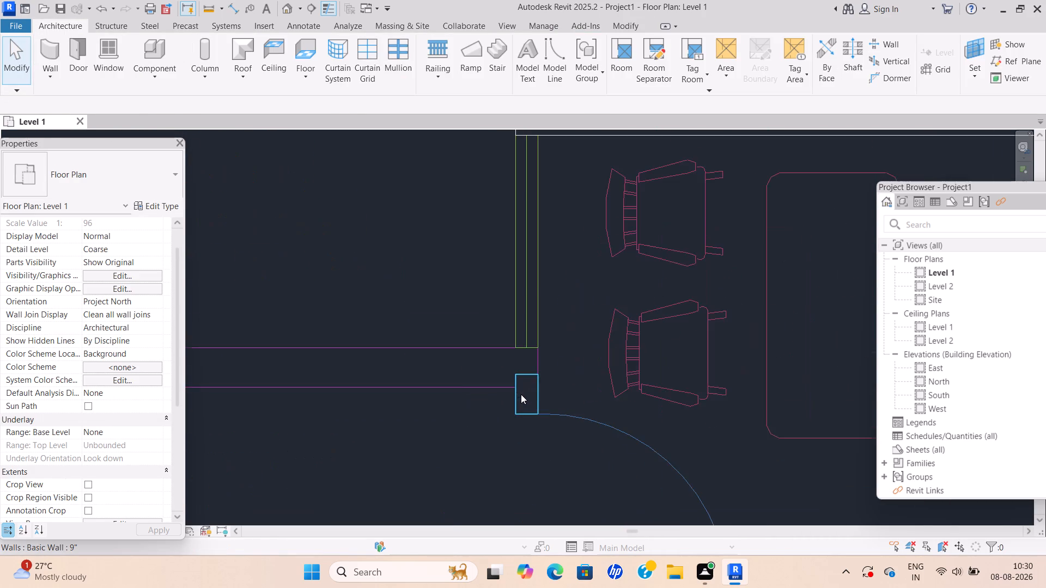
scroll(521, 393, "up", 5)
left_click(510, 391)
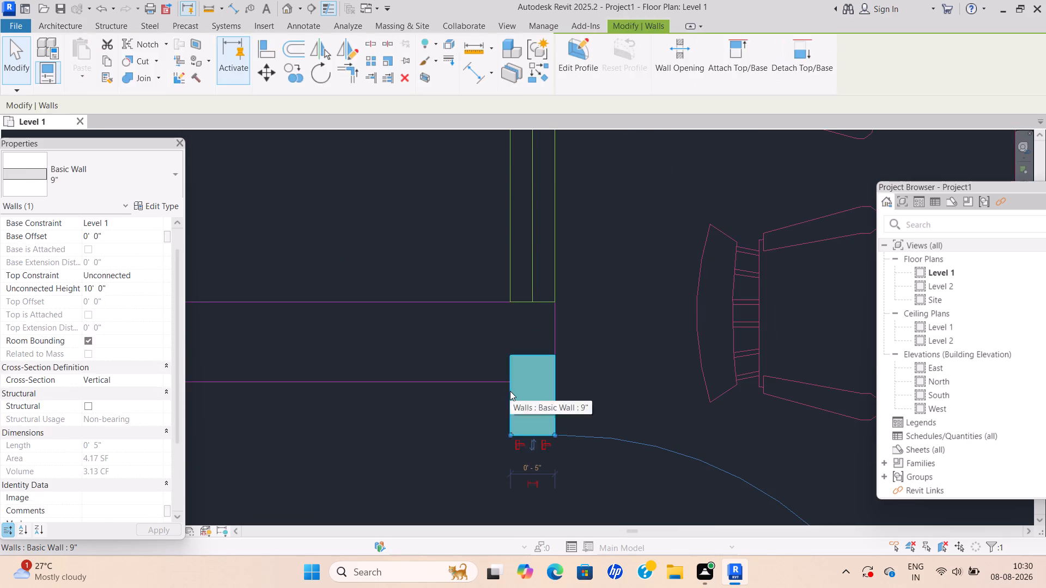
key("Delete")
Delete the short 9" wall stub above the reception door at the building's northwest corner.
scroll(517, 382, "down", 11)
middle_click_drag(452, 360, 629, 347)
middle_click_drag(289, 379, 516, 342)
scroll(516, 342, "down", 1)
middle_click_drag(344, 346, 349, 347)
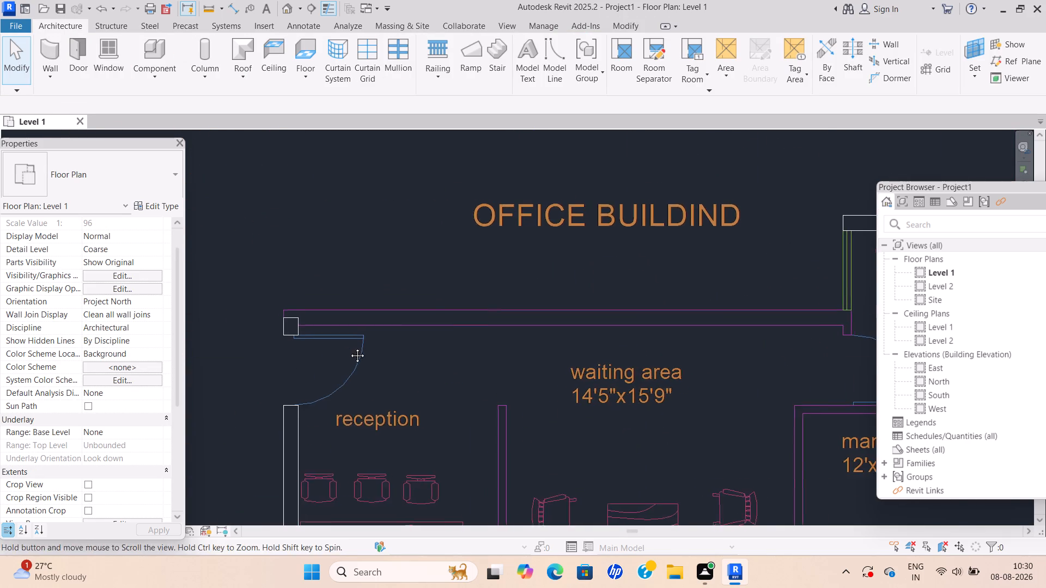
middle_click_drag(349, 347, 358, 350)
scroll(359, 351, "down", 1)
scroll(306, 322, "up", 6)
left_click(326, 327)
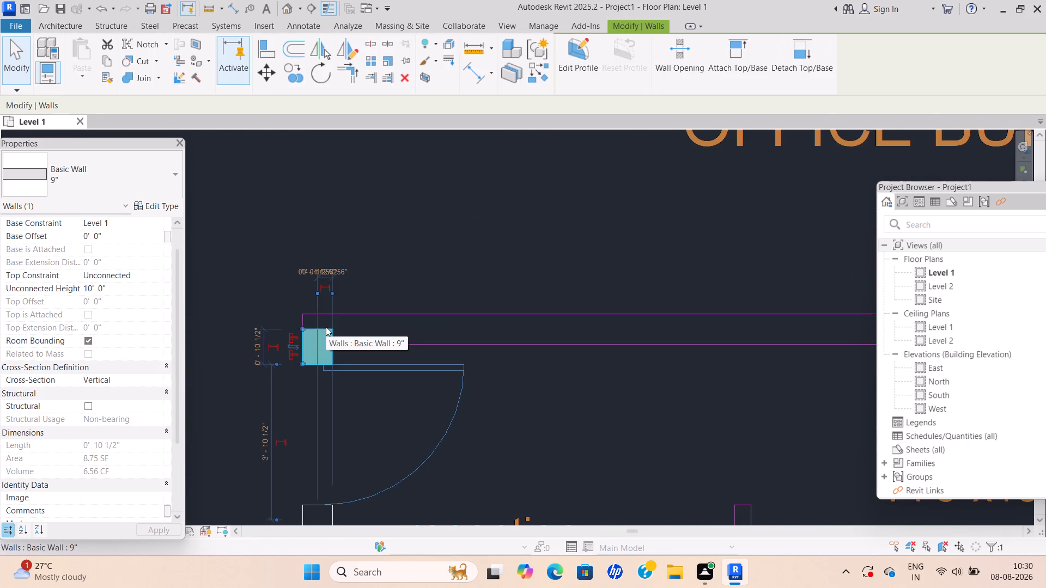
key("Delete")
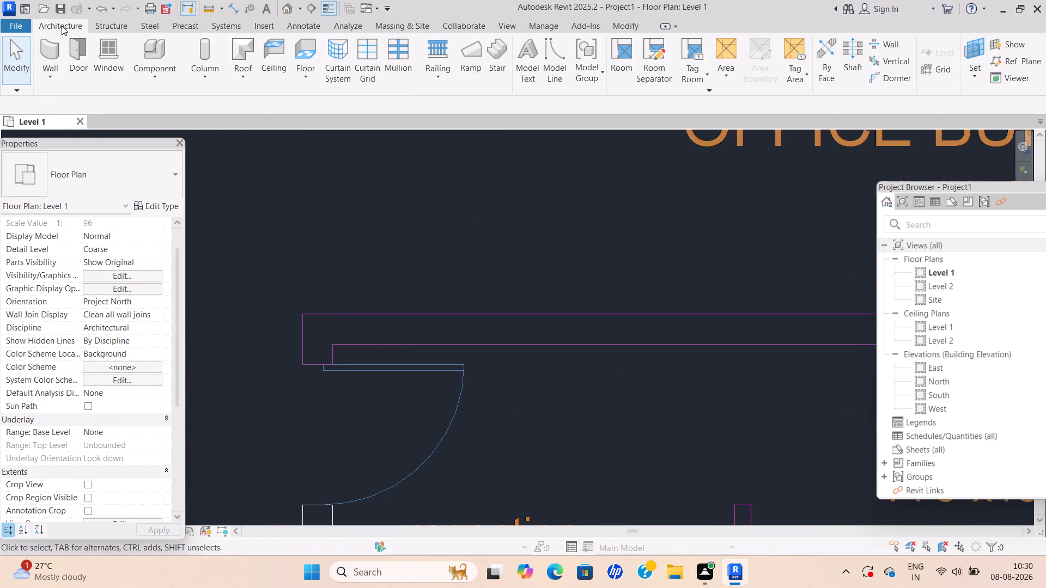
Draw a 9" wall from the reception door jamb north to the outer northwest corner of the plan.
left_click(60, 77)
left_click(69, 95)
scroll(303, 341, "up", 3)
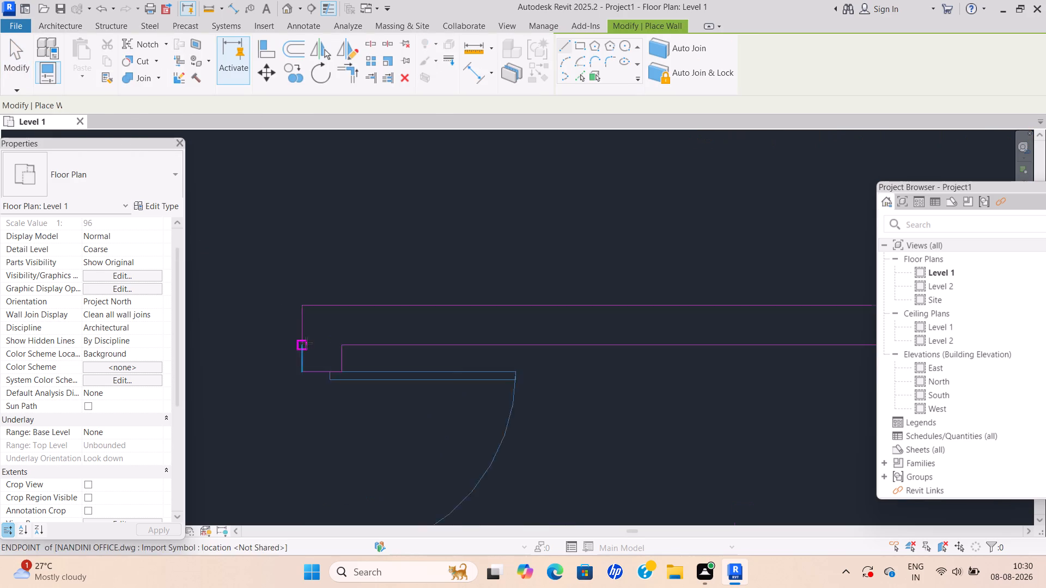
scroll(306, 343, "up", 1)
left_click(302, 381)
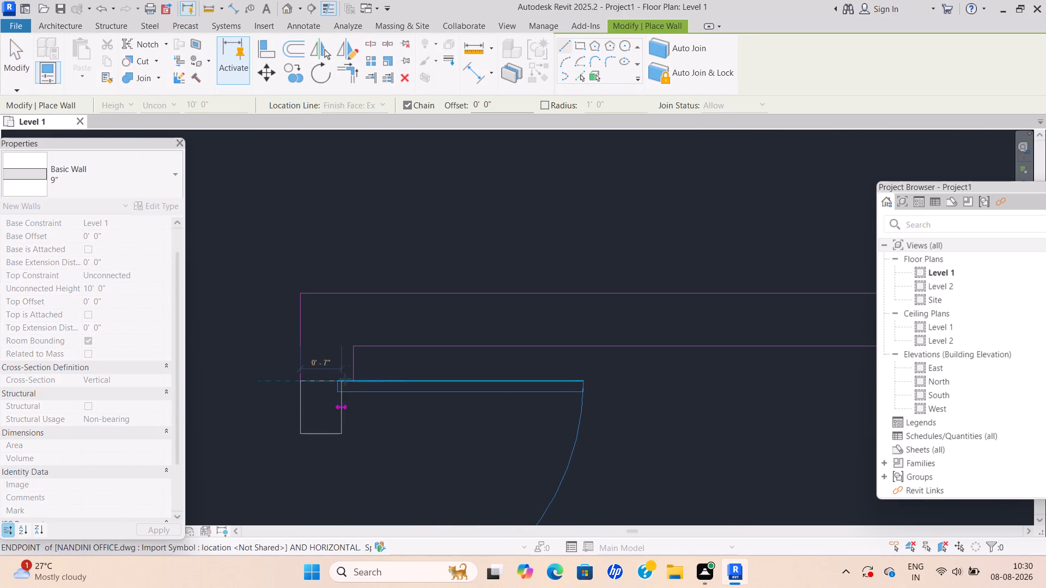
left_click(300, 296)
key("Escape")
Draw a 9" wall about 9" long up the new corner wall's east face, from the inner to the outer north line.
scroll(397, 320, "down", 1)
middle_click_drag(397, 320, 398, 321)
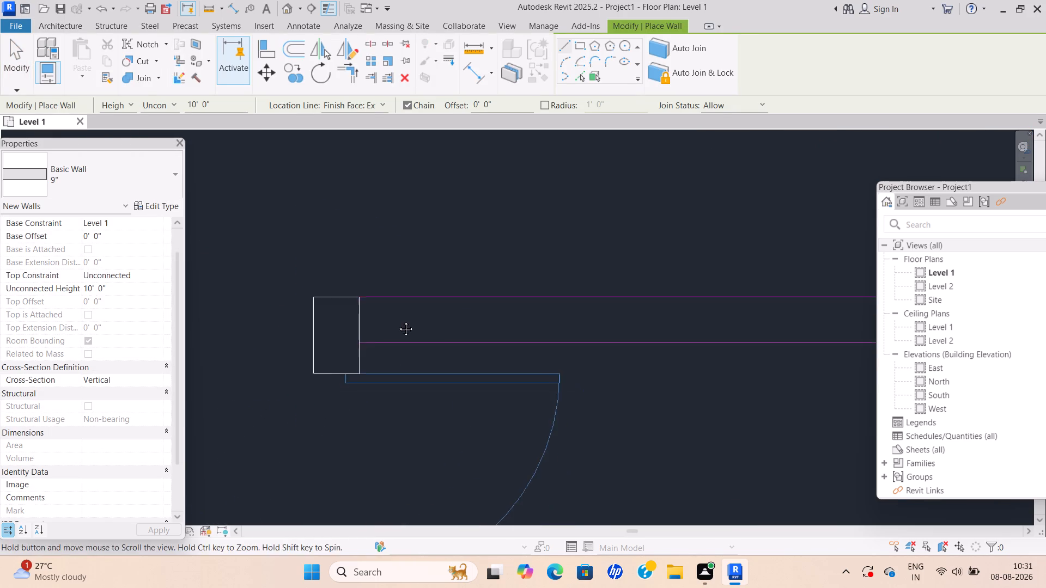
middle_click_drag(398, 321, 343, 338)
scroll(317, 328, "up", 5)
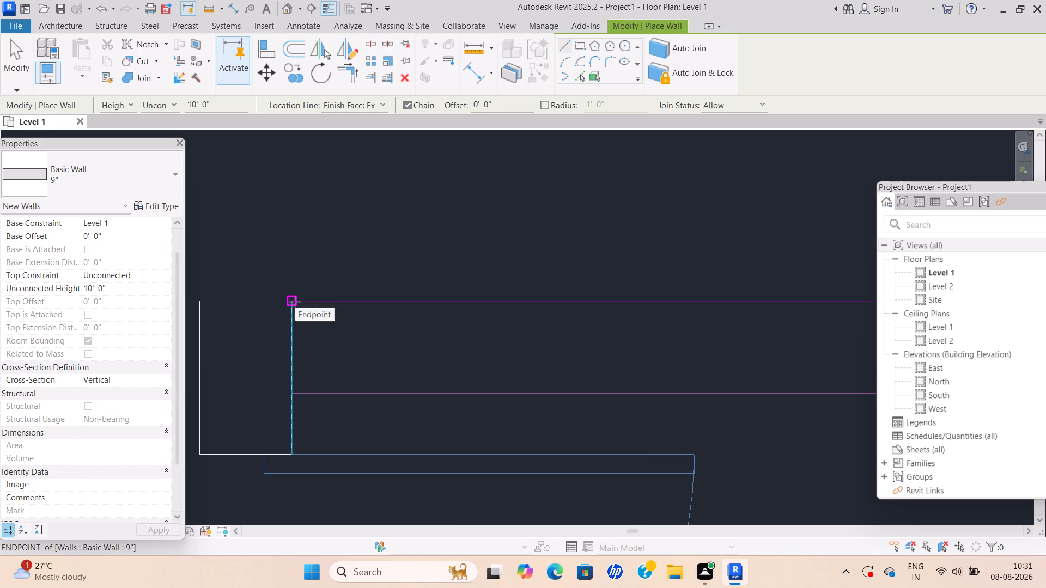
left_click(293, 302)
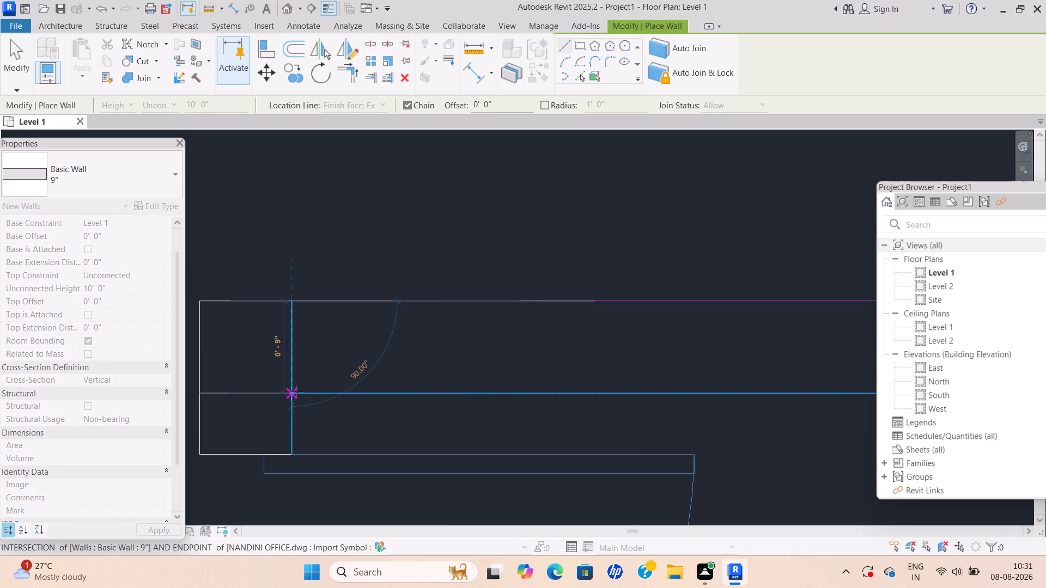
key("Escape")
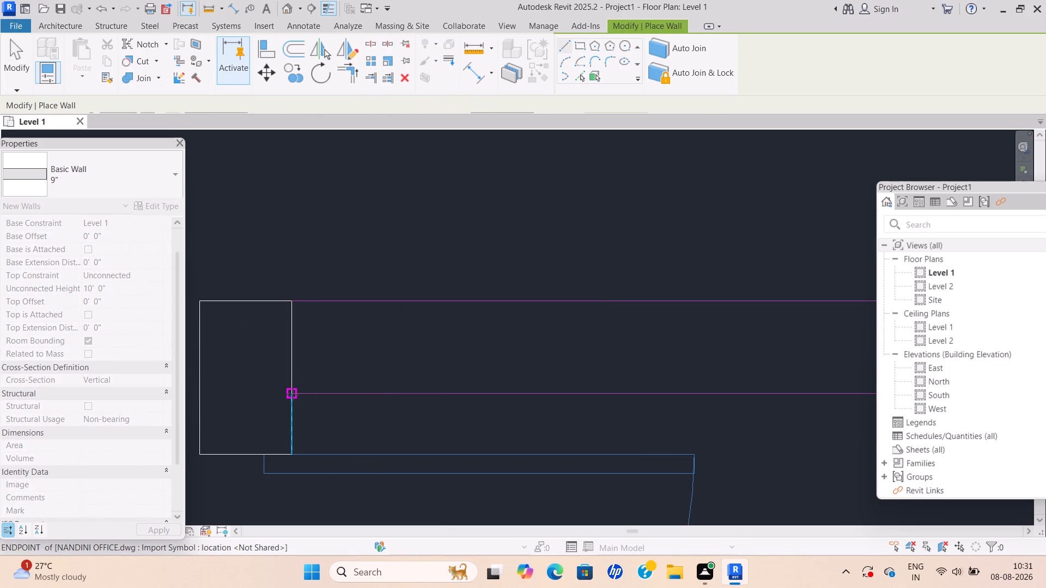
left_click(295, 391)
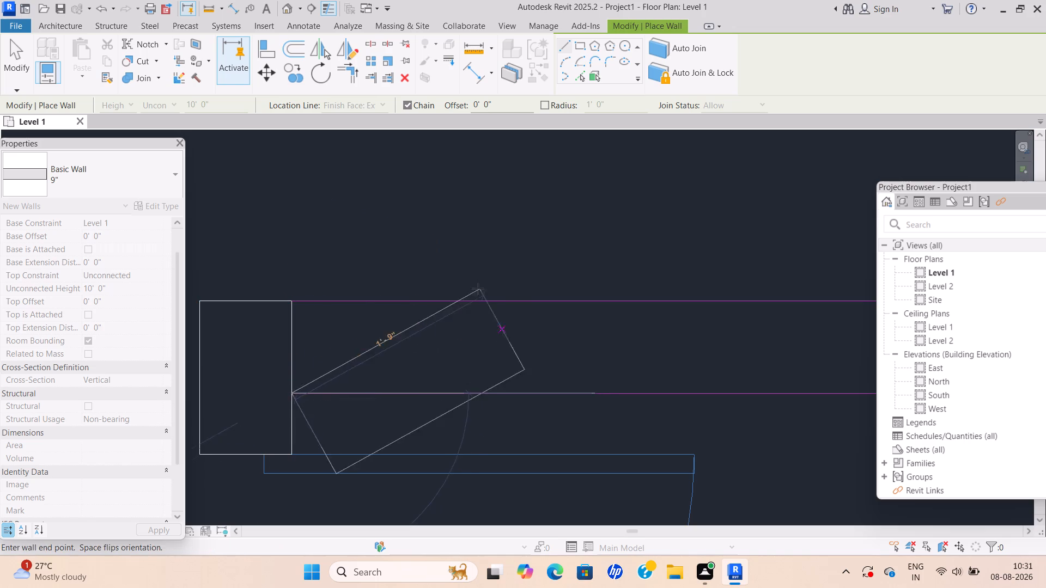
left_click(293, 303)
Continue the 9" wall east along the outer north line of the reception and waiting area to the window's outer line.
scroll(489, 294, "down", 1)
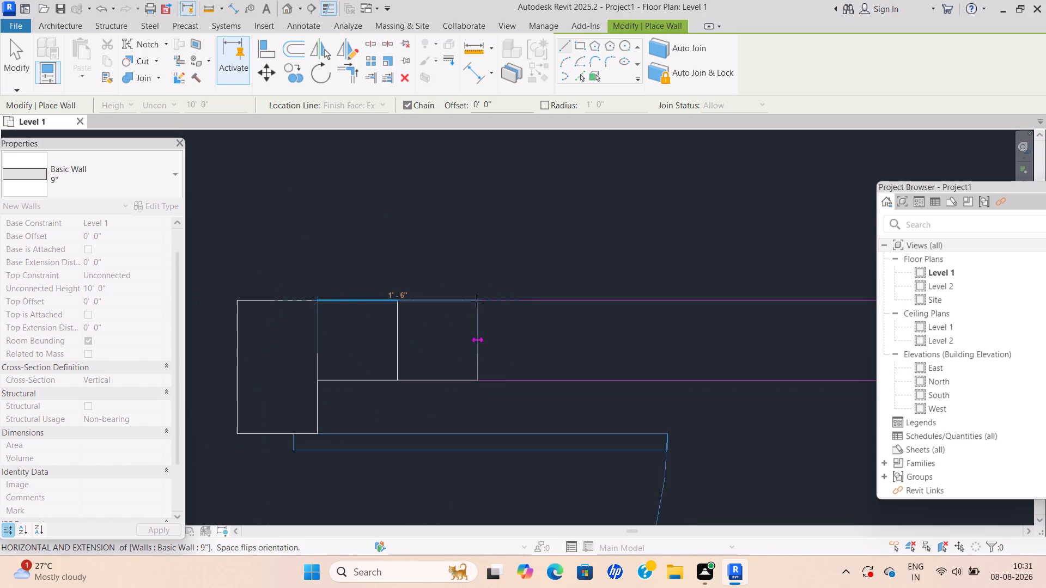
scroll(506, 301, "down", 2)
middle_click_drag(506, 301, 233, 316)
scroll(481, 308, "down", 3)
middle_click_drag(481, 308, 212, 335)
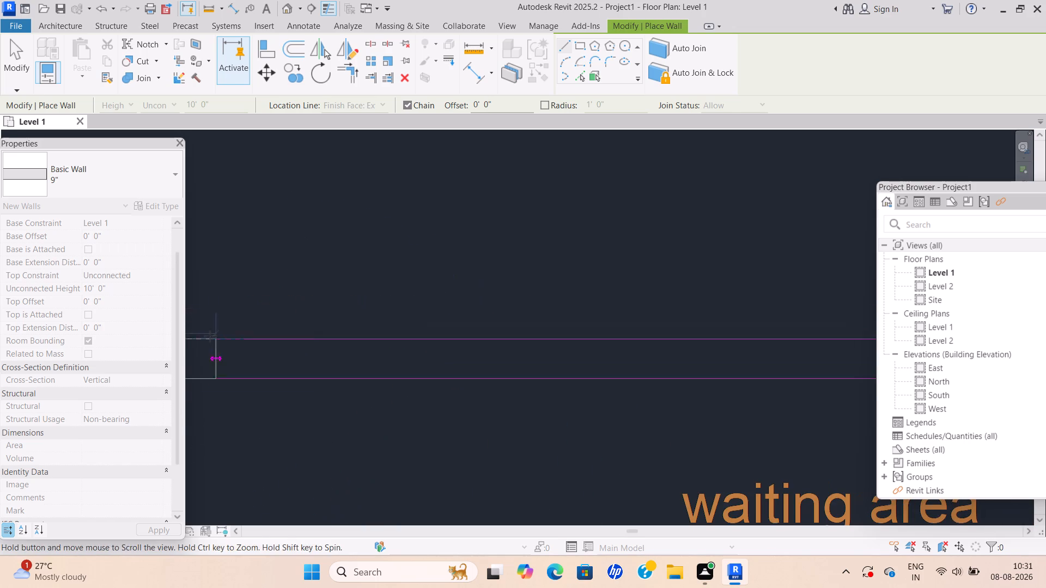
middle_click_drag(429, 344, 239, 357)
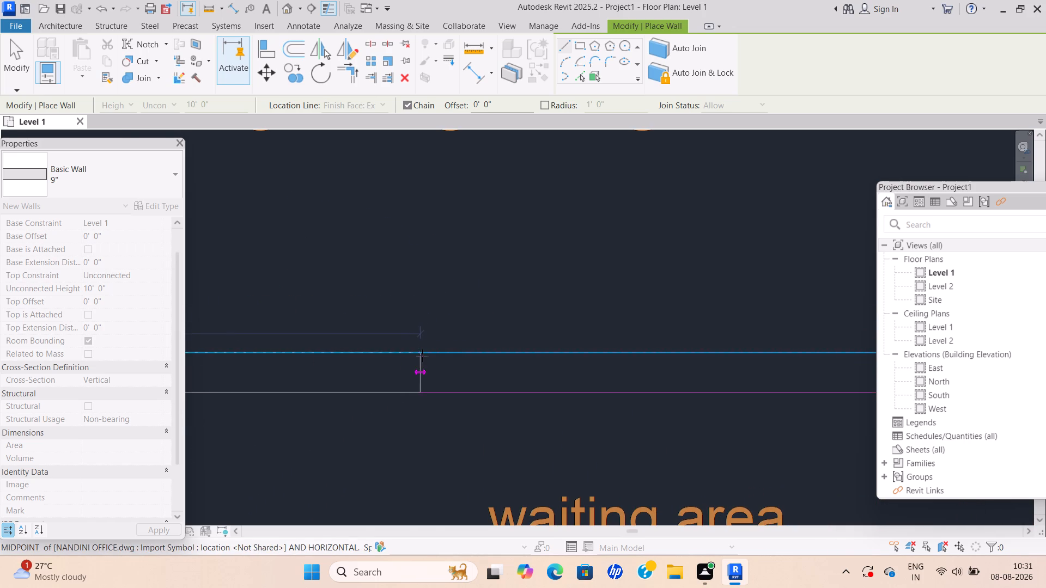
middle_click_drag(422, 356, 230, 362)
middle_click_drag(485, 360, 186, 364)
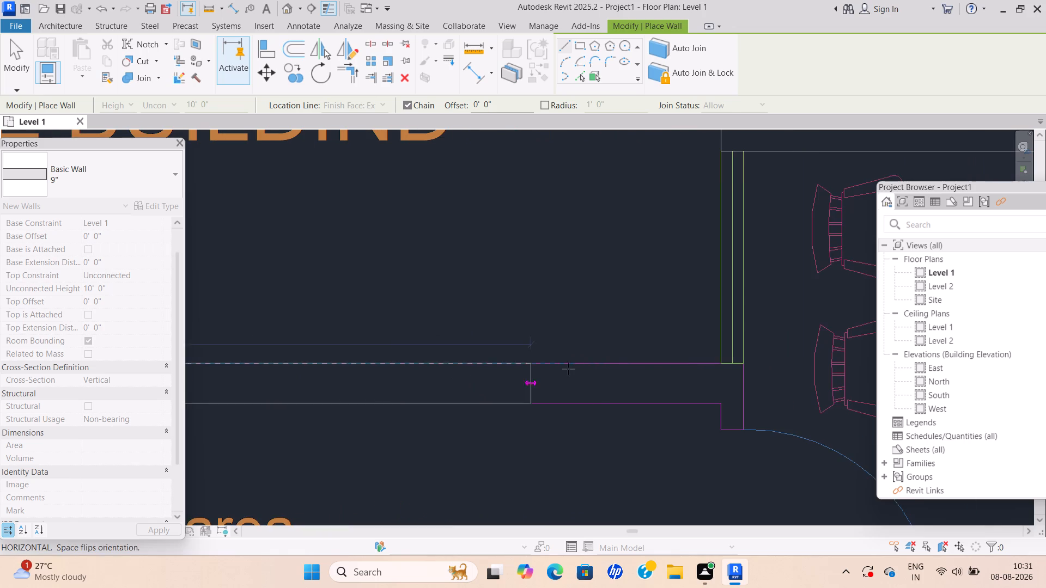
middle_click_drag(604, 367, 188, 375)
scroll(306, 372, "up", 4)
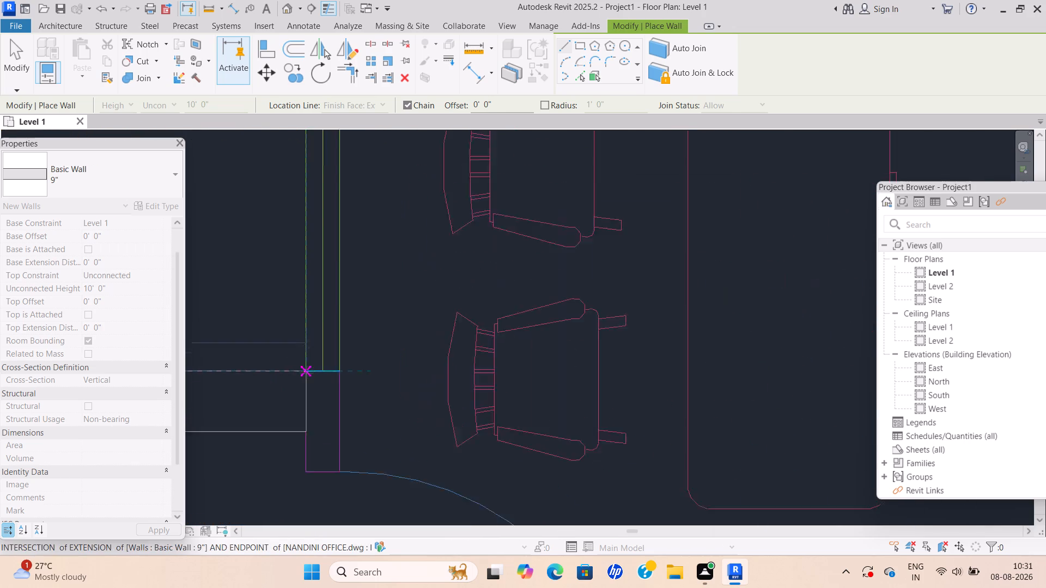
scroll(307, 372, "up", 2)
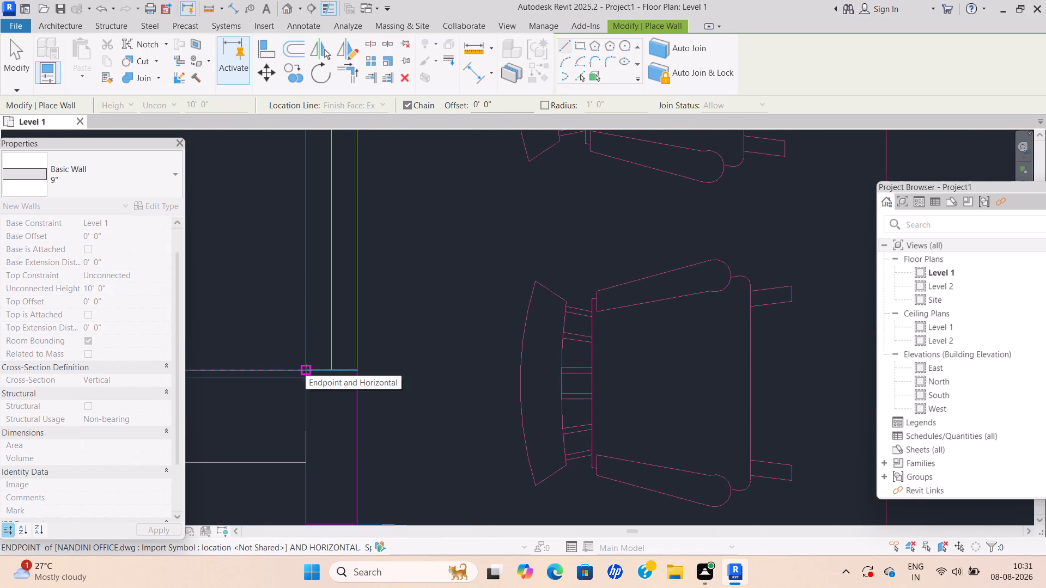
left_click(306, 370)
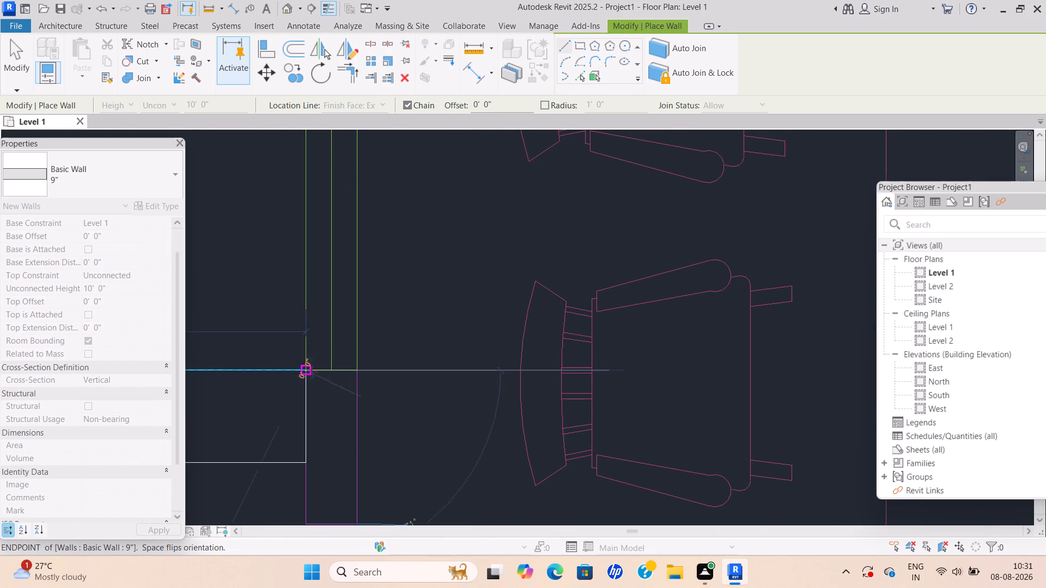
key("Escape")
Extend the waiting area's north wall with a 9" wall about 5" long, east to the window's inner line.
scroll(320, 376, "down", 3)
middle_click_drag(324, 376, 400, 269)
scroll(411, 289, "up", 3)
middle_click_drag(409, 285, 415, 323)
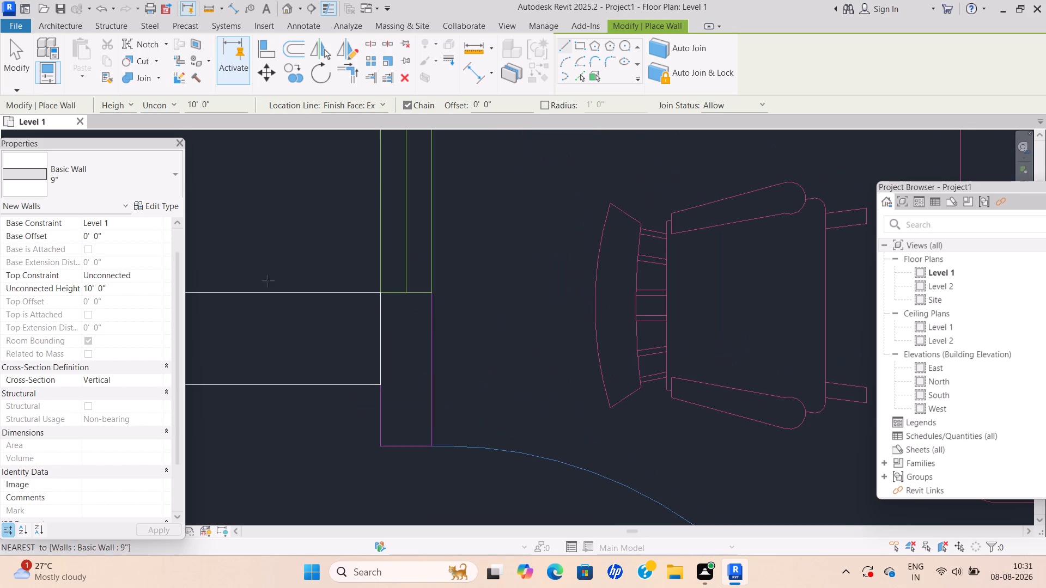
left_click(50, 24)
left_click(48, 77)
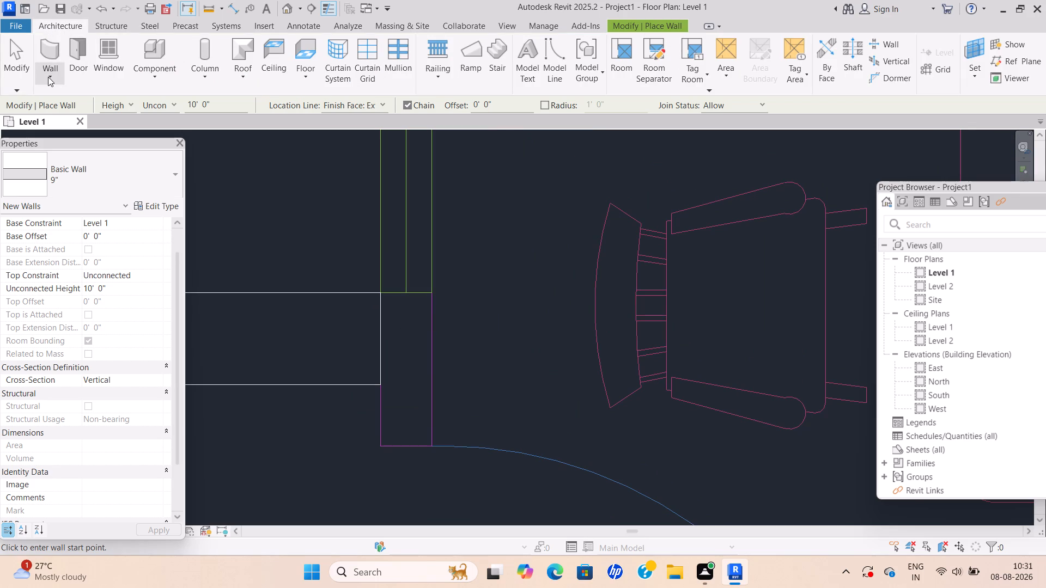
left_click(75, 95)
scroll(388, 317, "up", 3)
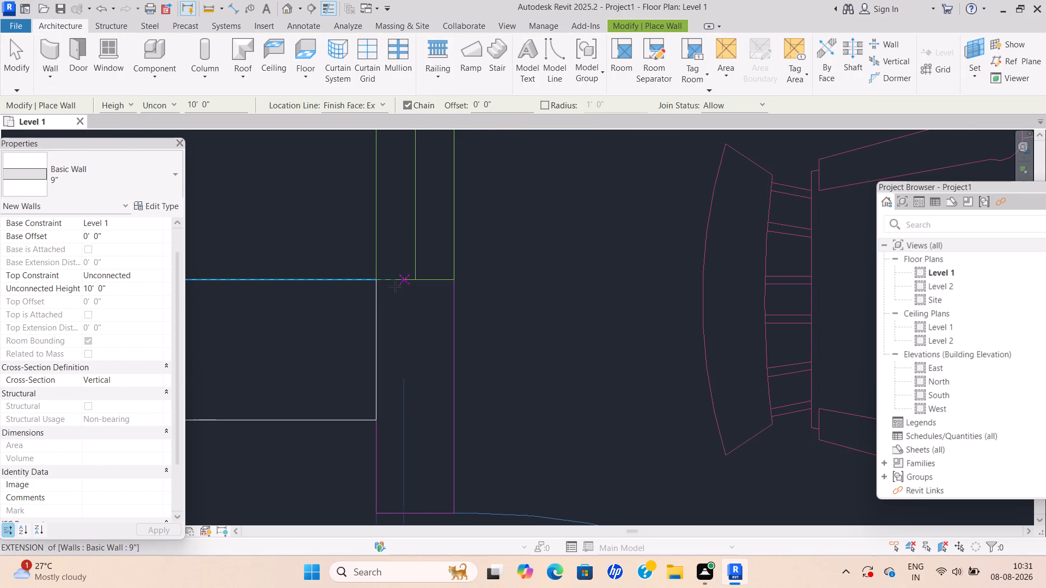
left_click(379, 283)
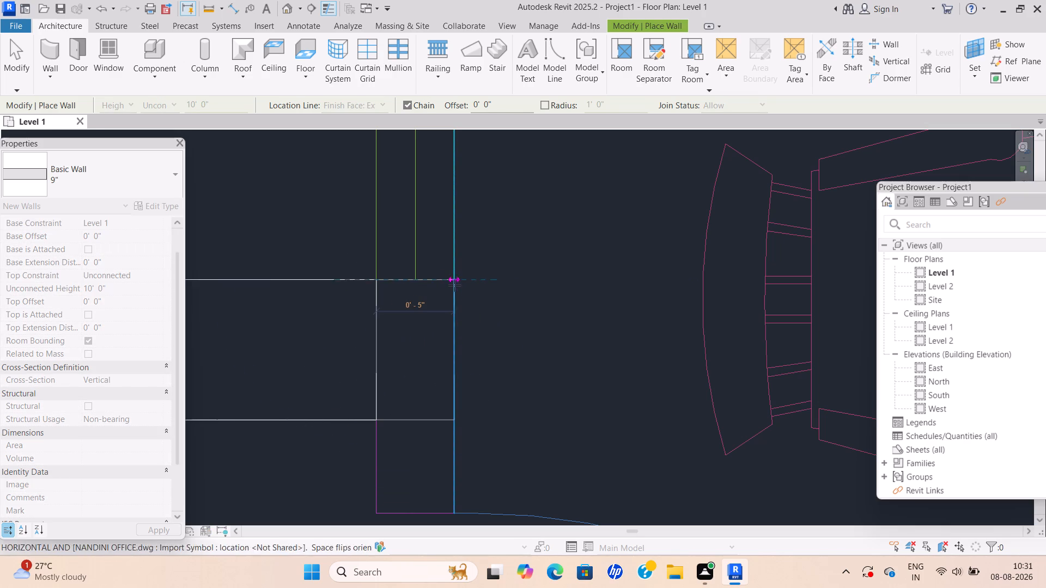
left_click(454, 282)
scroll(454, 438, "down", 5)
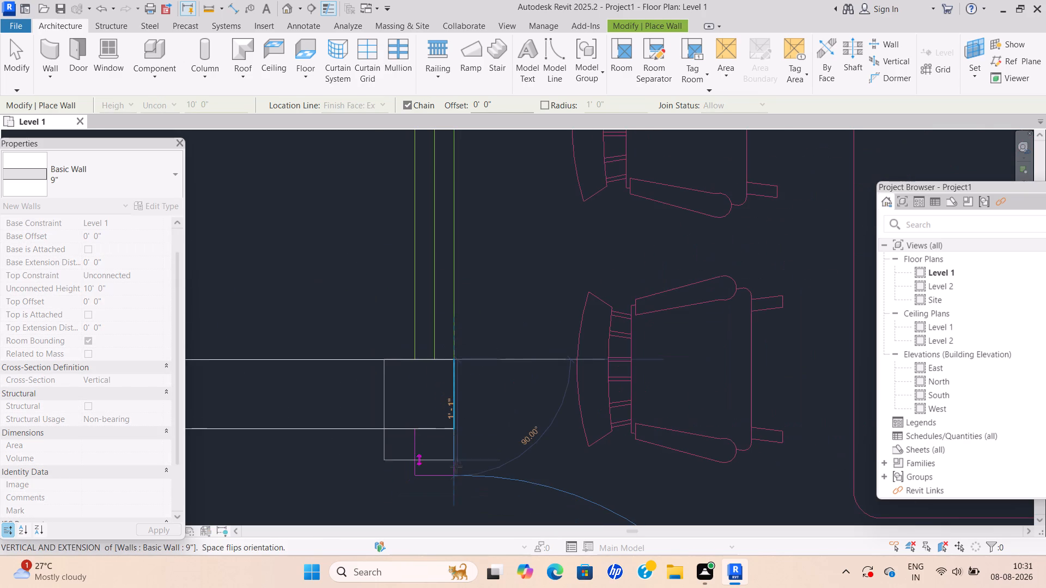
key("Escape")
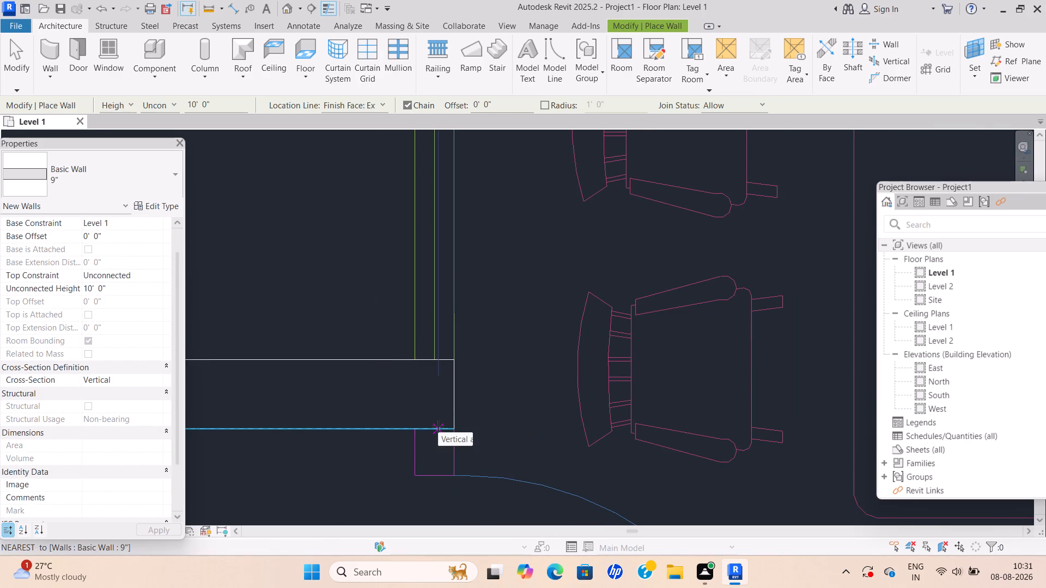
Draw a 9" wall about 5" long along the lower edge of the door pier at the north wall's east end.
left_click(438, 426)
key("Escape")
scroll(450, 470, "up", 3)
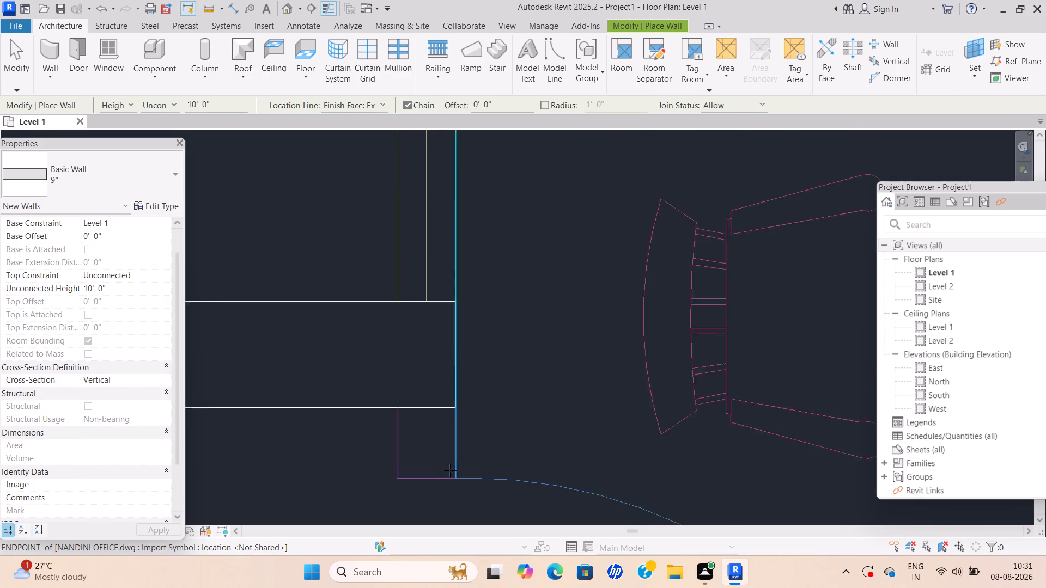
scroll(450, 470, "up", 3)
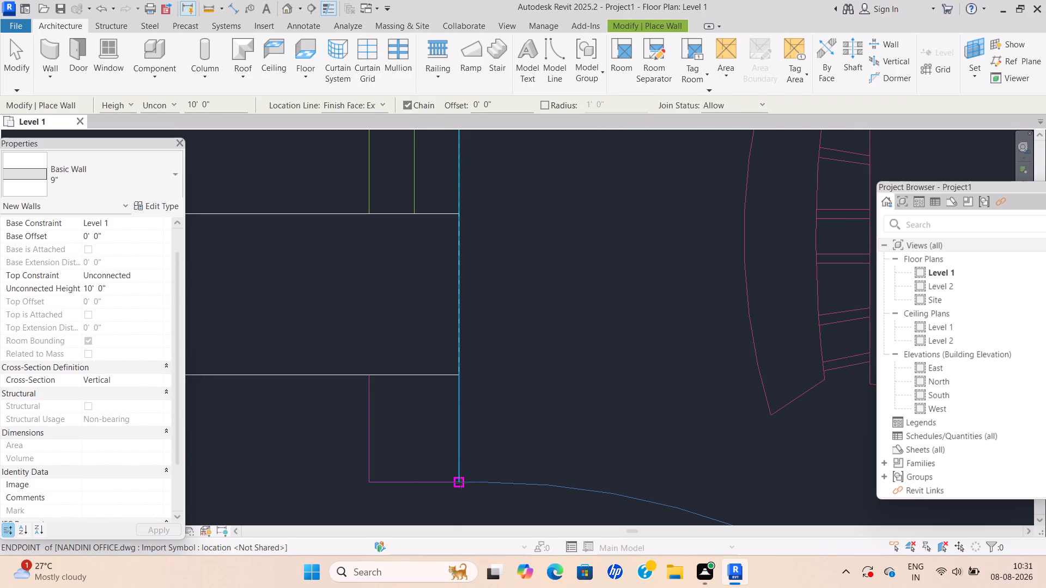
left_click(460, 482)
left_click(368, 483)
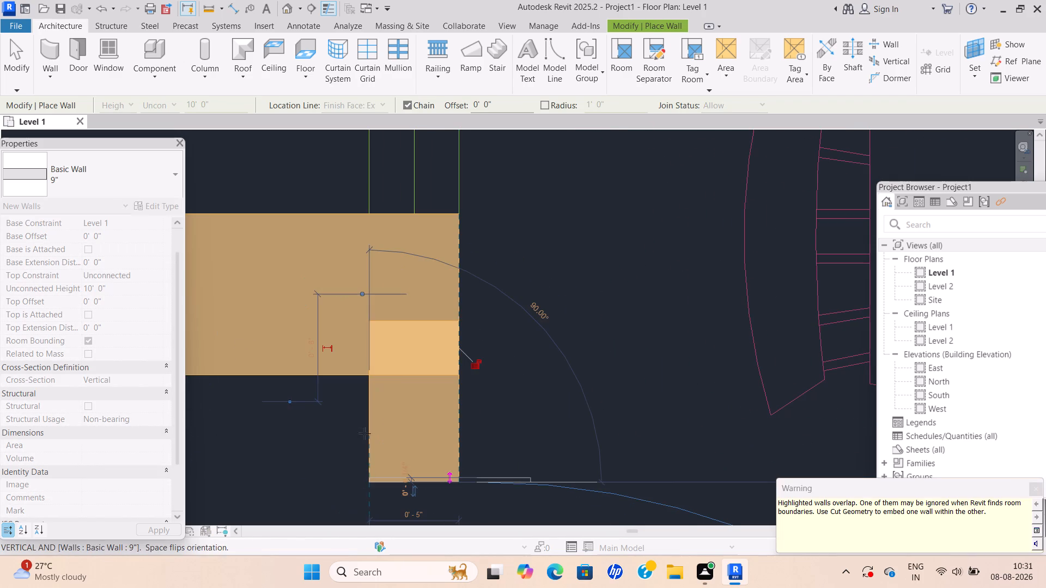
key("Escape")
key("Escape")
scroll(381, 373, "down", 5)
middle_click_drag(394, 375, 464, 462)
scroll(464, 463, "up", 1)
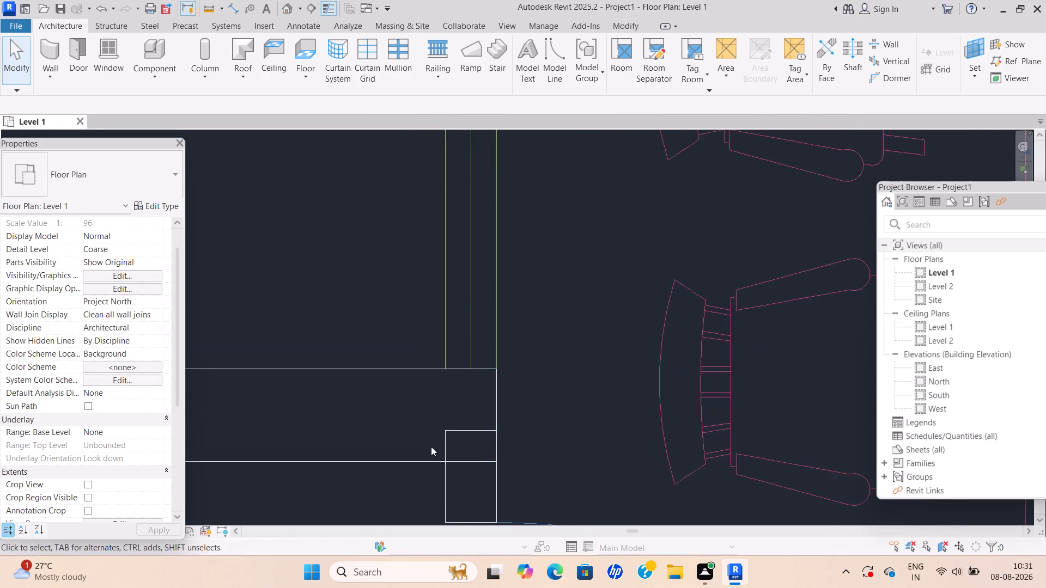
Delete the short 9" wall piece filling the pier at the north wall's west end, beside the reception door.
scroll(431, 446, "down", 6)
middle_click_drag(427, 438, 495, 399)
scroll(279, 431, "down", 2)
middle_click_drag(281, 431, 374, 429)
scroll(378, 429, "down", 3)
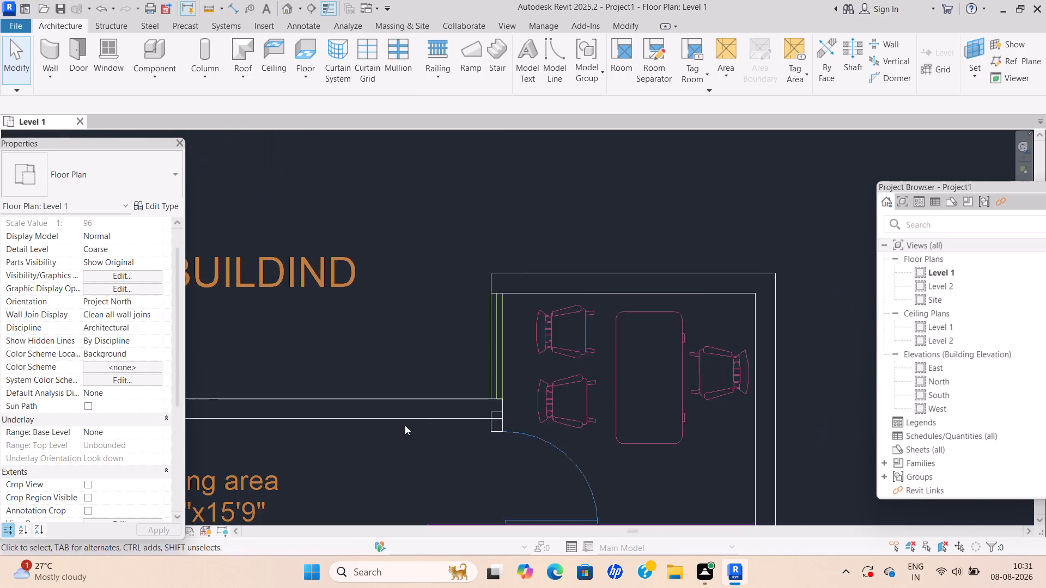
middle_click_drag(406, 425, 501, 411)
middle_click_drag(293, 431, 543, 414)
scroll(322, 428, "down", 2)
middle_click_drag(373, 422, 447, 419)
scroll(373, 422, "down", 1)
scroll(308, 408, "up", 6)
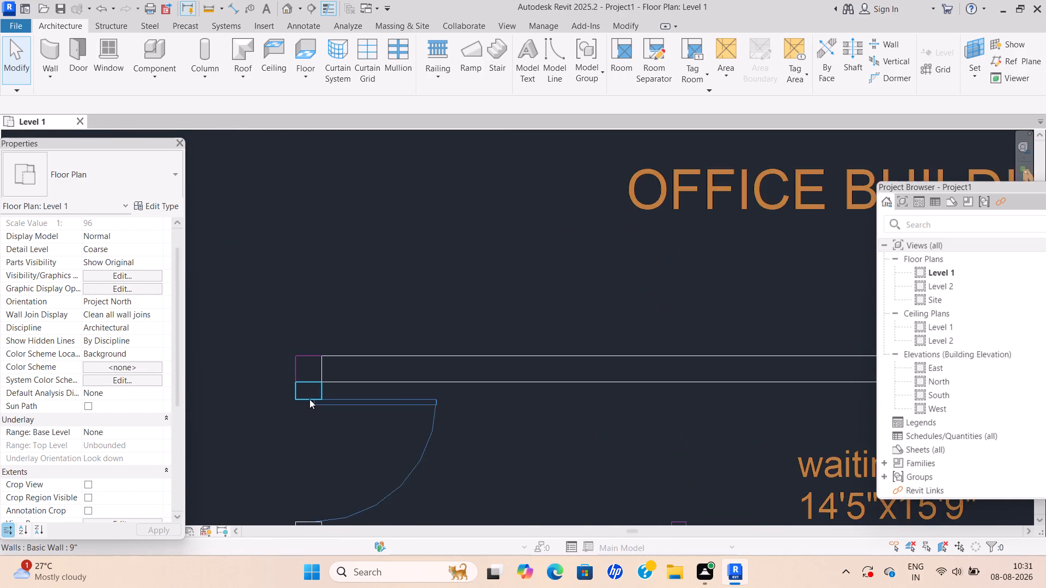
left_click(307, 377)
key("Delete")
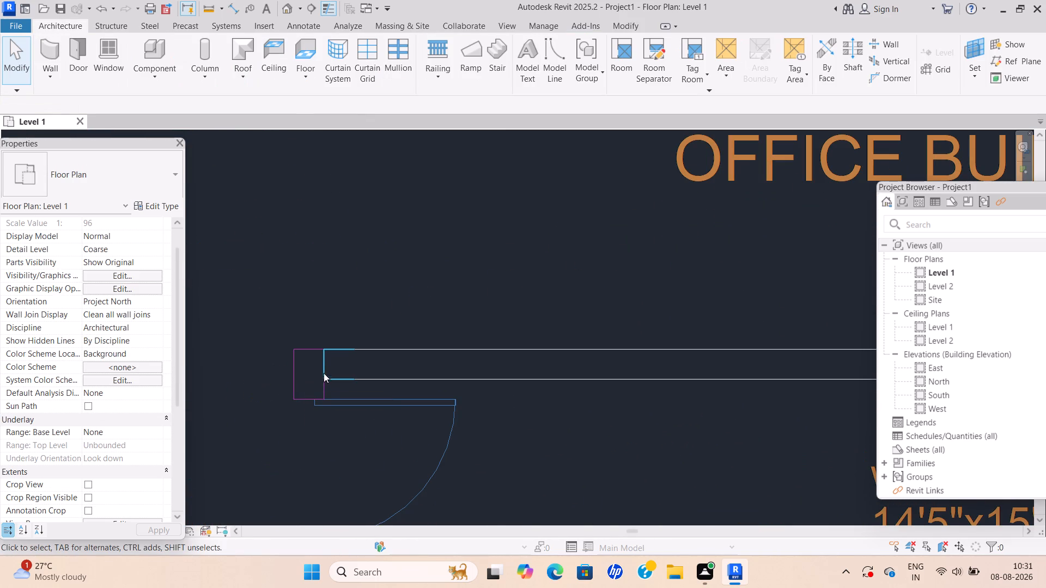
Draw chained 9" walls around the north-west pier: 9" west along its lower edge, then up its west edge to the outer north line.
scroll(309, 371, "up", 4)
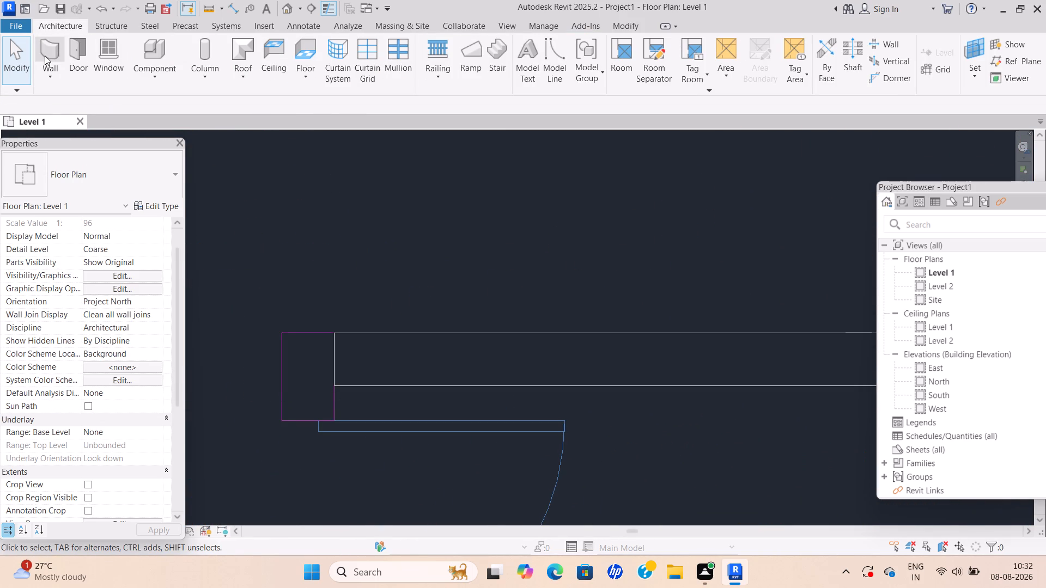
left_click(68, 19)
left_click(59, 25)
left_click(52, 77)
left_click(72, 97)
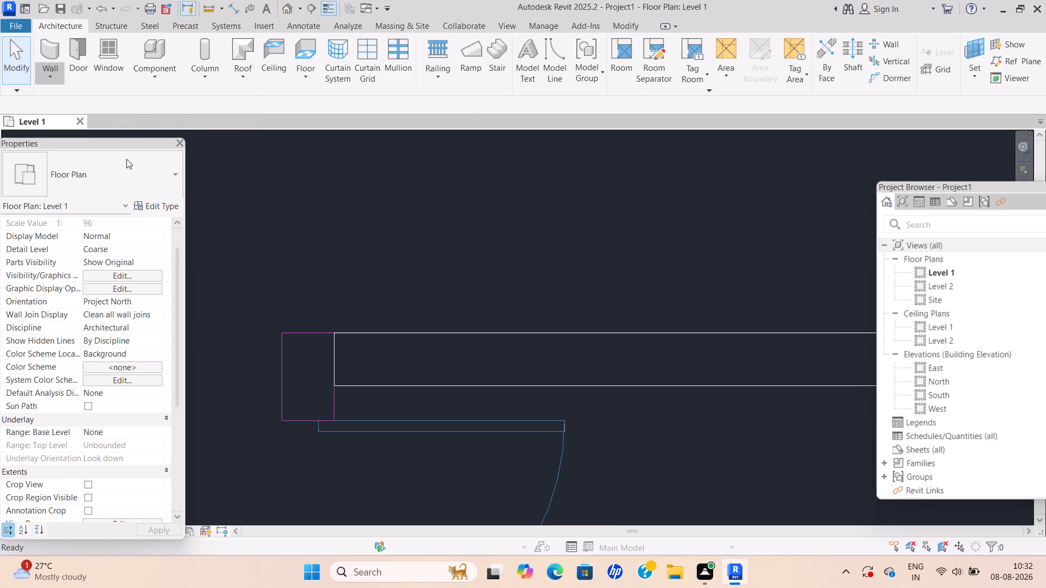
scroll(339, 491, "up", 4)
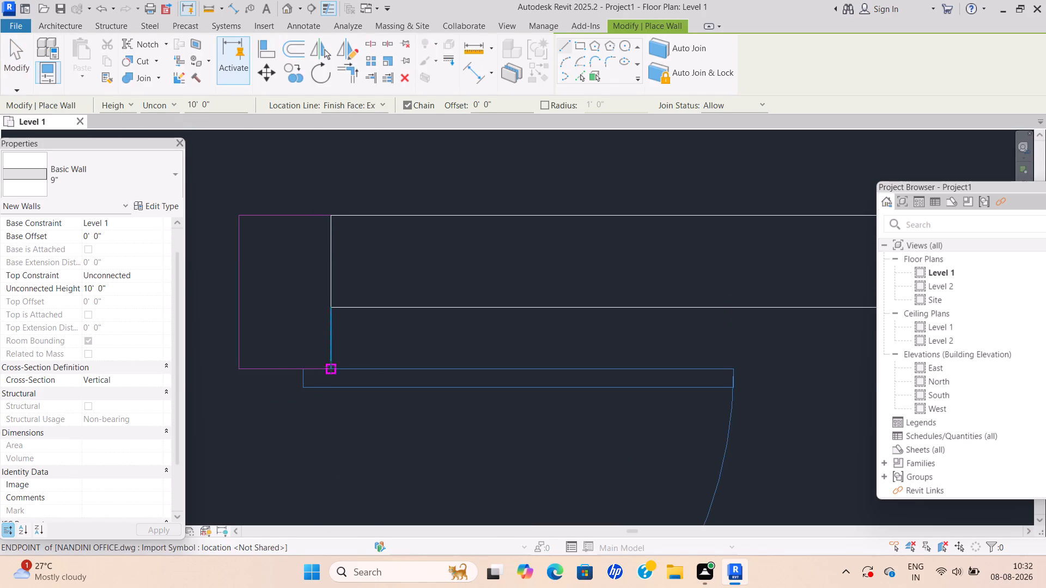
left_click(331, 370)
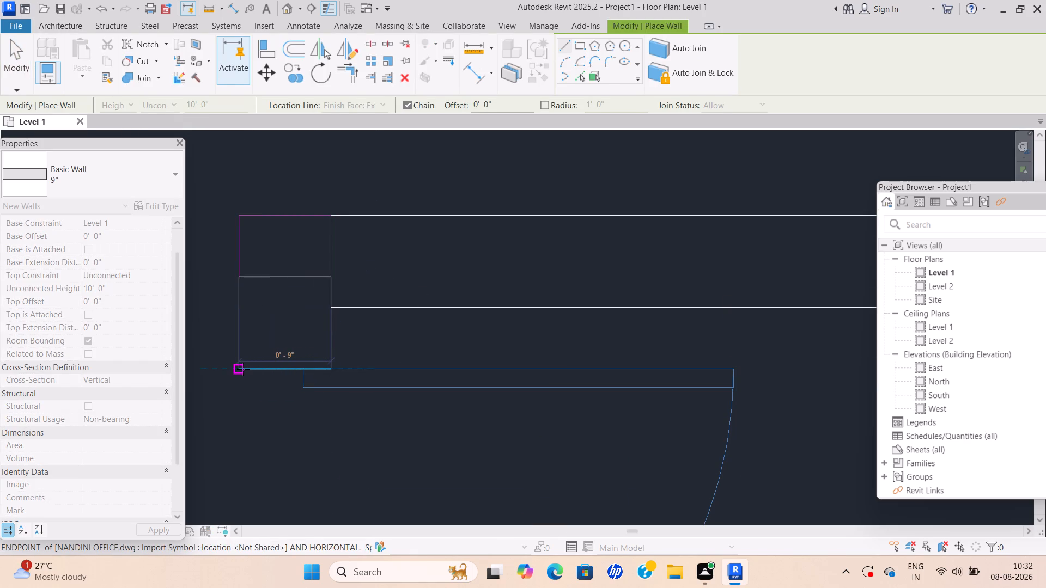
left_click(240, 366)
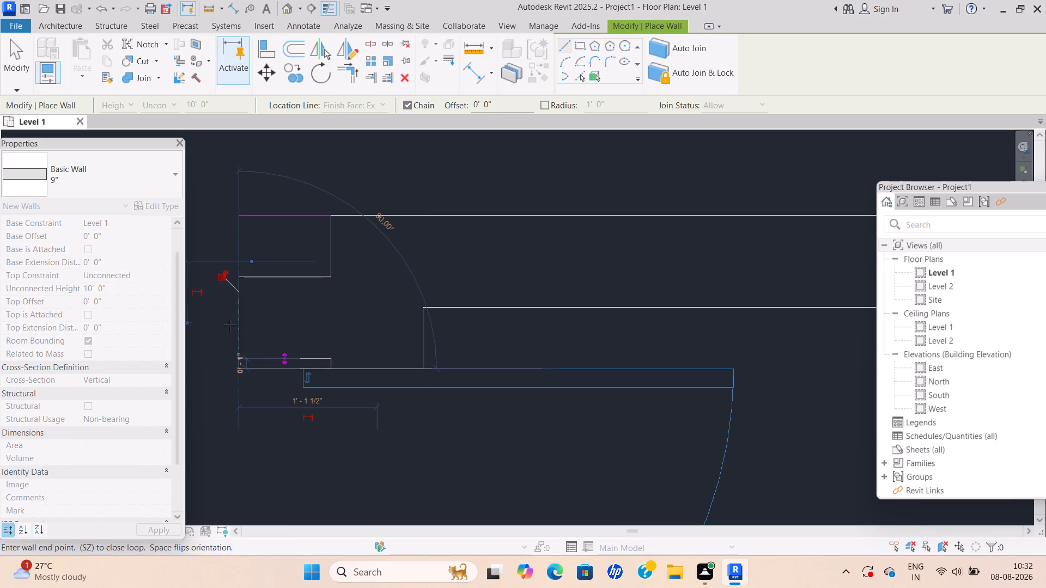
scroll(330, 318, "down", 1)
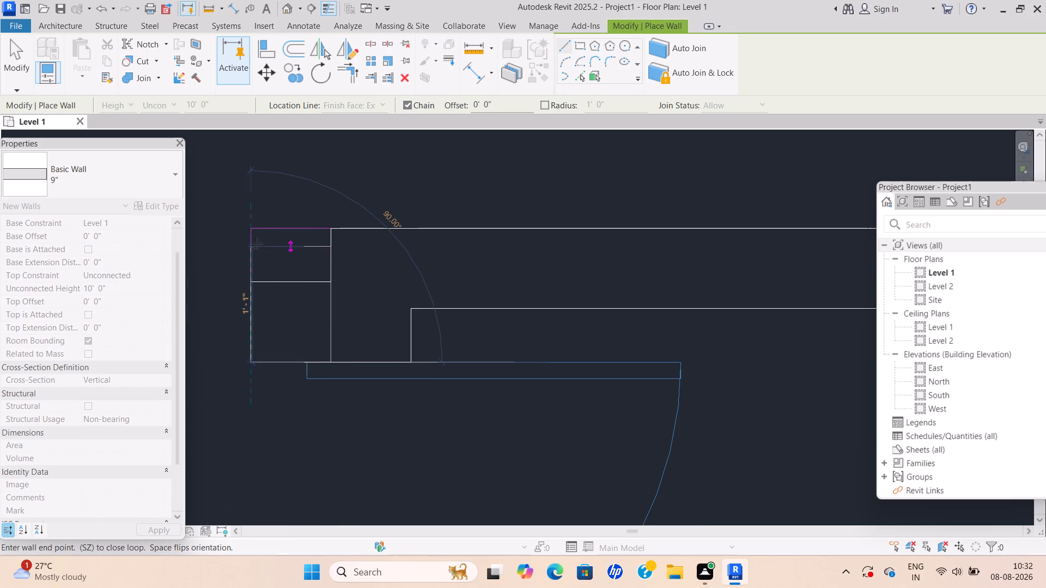
left_click(253, 229)
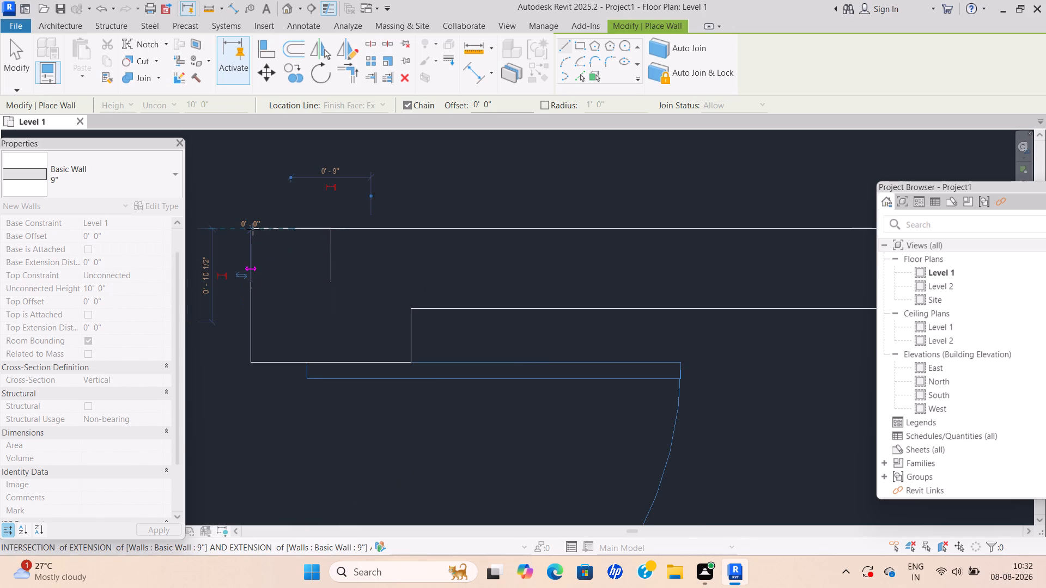
key("Escape")
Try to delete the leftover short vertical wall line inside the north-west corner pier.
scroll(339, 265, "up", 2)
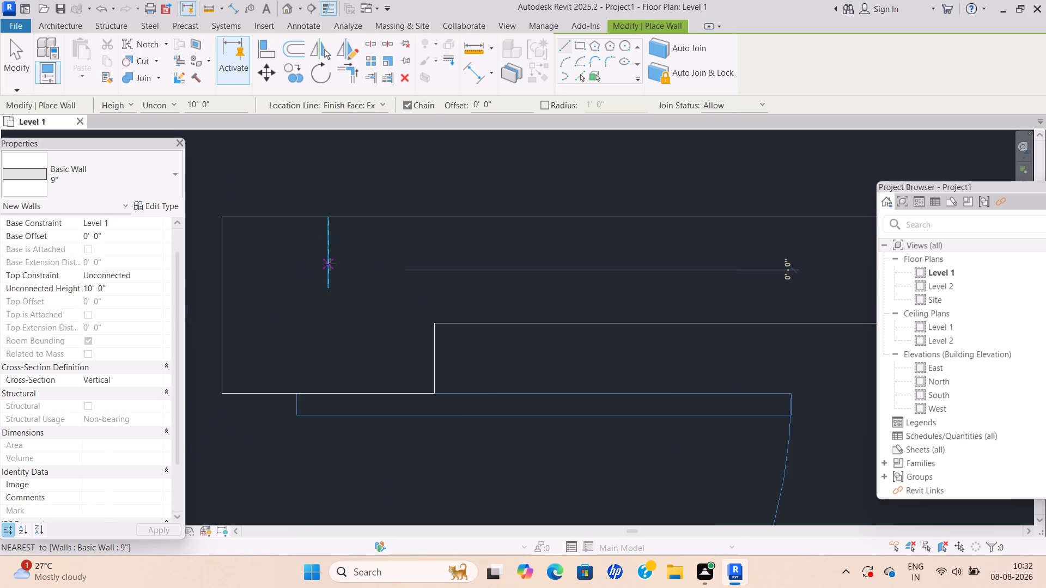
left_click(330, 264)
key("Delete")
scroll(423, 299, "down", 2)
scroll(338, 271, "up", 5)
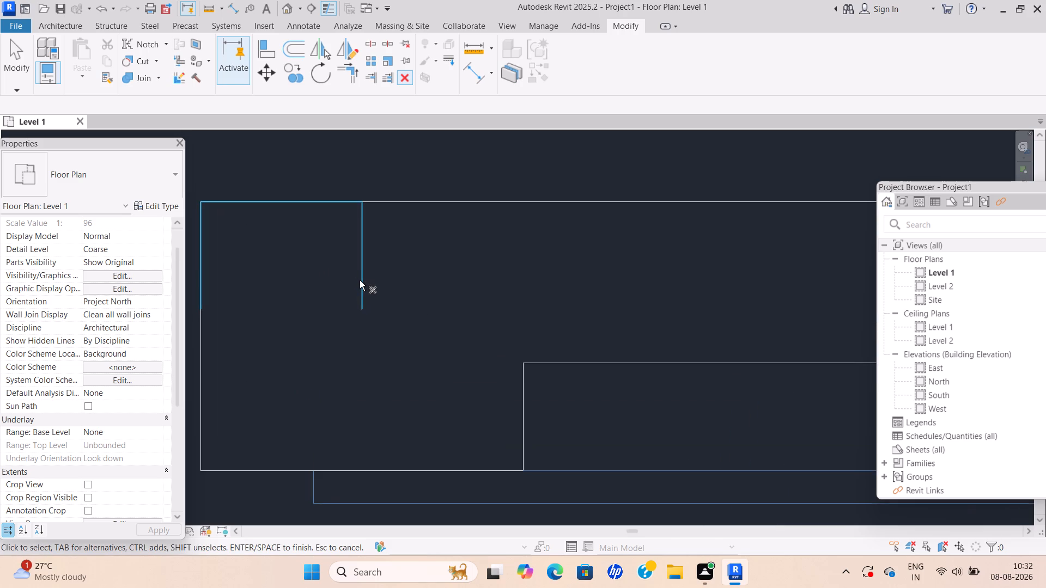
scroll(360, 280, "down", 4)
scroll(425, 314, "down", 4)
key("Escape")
Inspect the short 9" wall at the door pier on the north wall's east end.
scroll(483, 328, "down", 3)
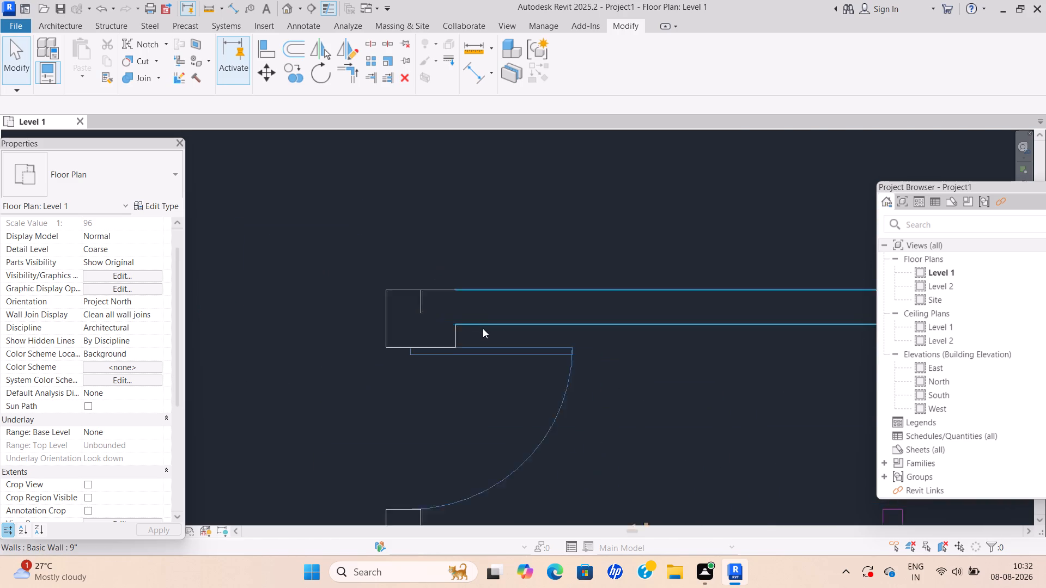
scroll(483, 328, "down", 7)
middle_click_drag(478, 325, 160, 321)
scroll(460, 354, "down", 2)
middle_click_drag(375, 346, 301, 356)
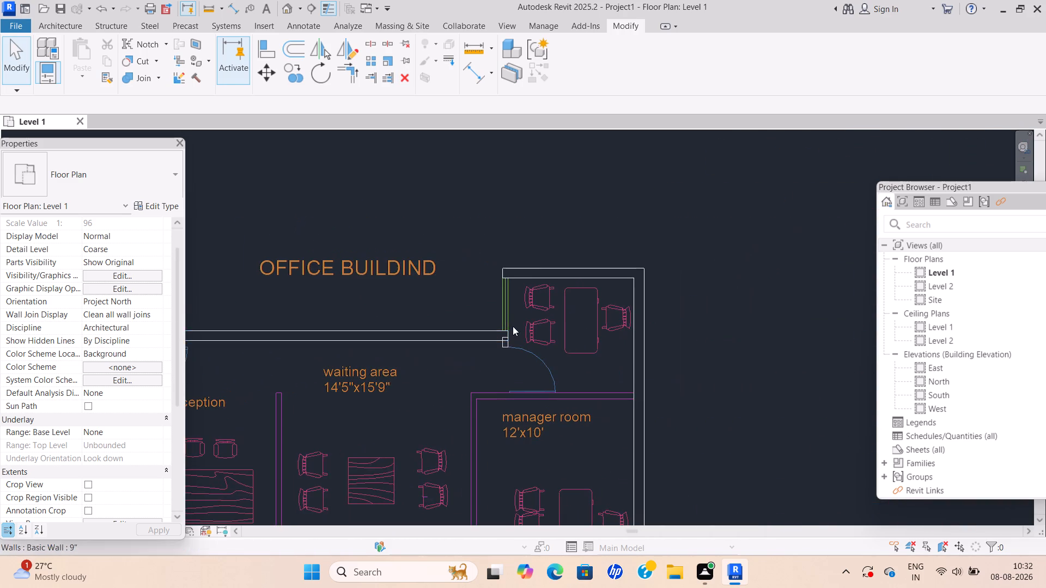
scroll(515, 327, "up", 6)
scroll(455, 346, "up", 6)
left_click(528, 355)
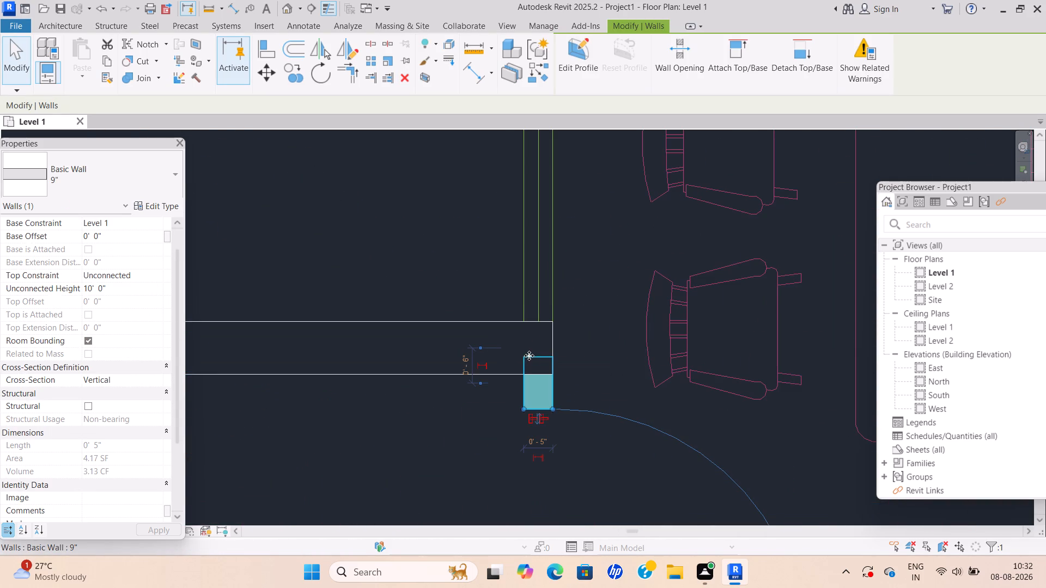
scroll(546, 414, "down", 6)
key("Escape")
Review the traced exterior walls around the whole plan, from the toilets and pantry past the conference room to reception.
scroll(541, 406, "down", 3)
middle_click_drag(541, 406, 454, 230)
scroll(511, 341, "down", 3)
middle_click_drag(510, 342, 514, 238)
scroll(554, 410, "down", 1)
middle_click_drag(555, 409, 556, 297)
scroll(568, 378, "up", 4)
scroll(516, 401, "down", 2)
middle_click_drag(517, 393, 557, 276)
scroll(538, 429, "down", 1)
middle_click_drag(538, 429, 542, 256)
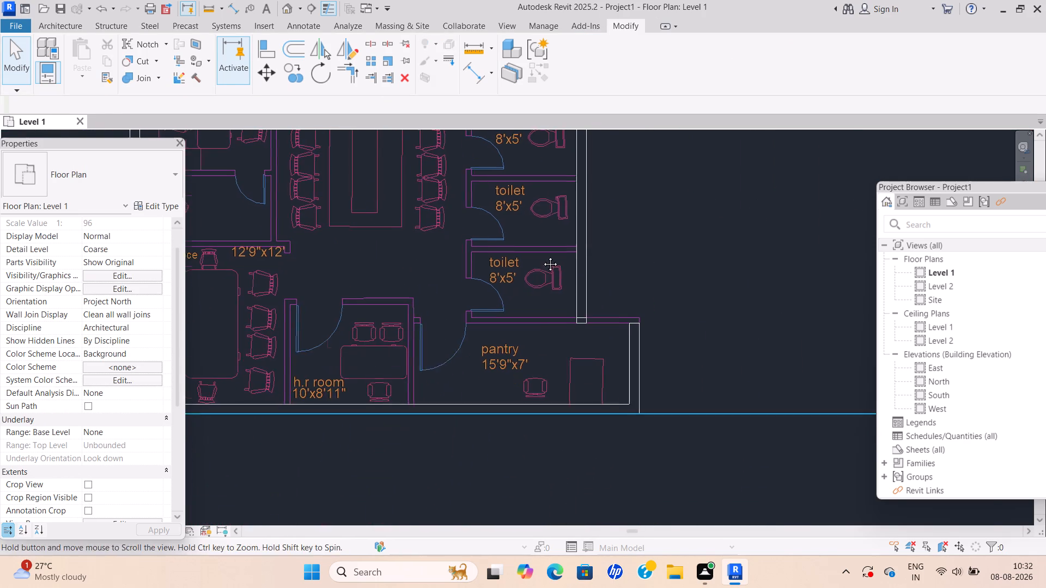
middle_click_drag(542, 256, 543, 258)
middle_click_drag(554, 389, 571, 364)
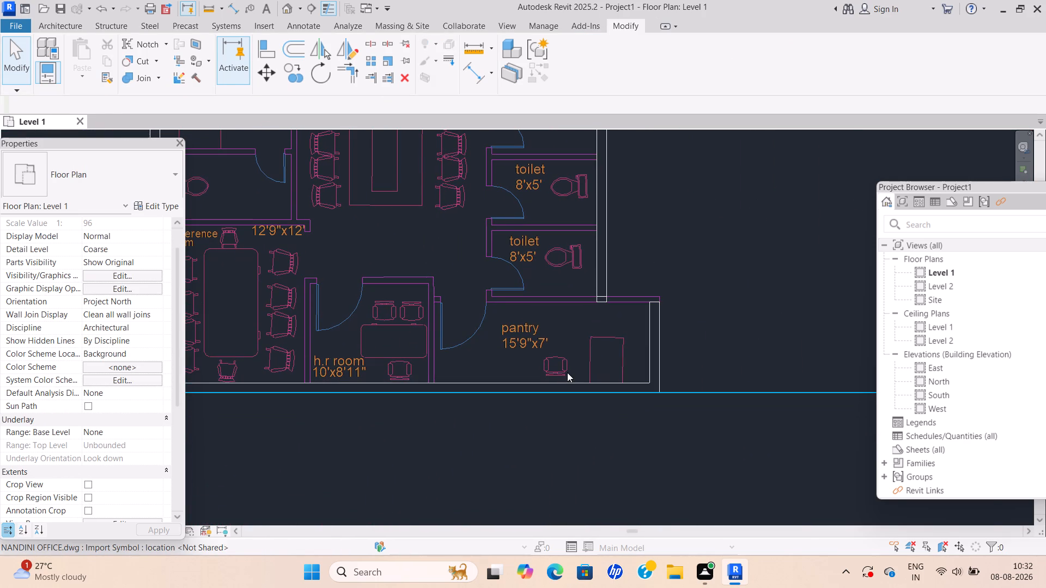
middle_click_drag(568, 372, 552, 423)
key("Escape")
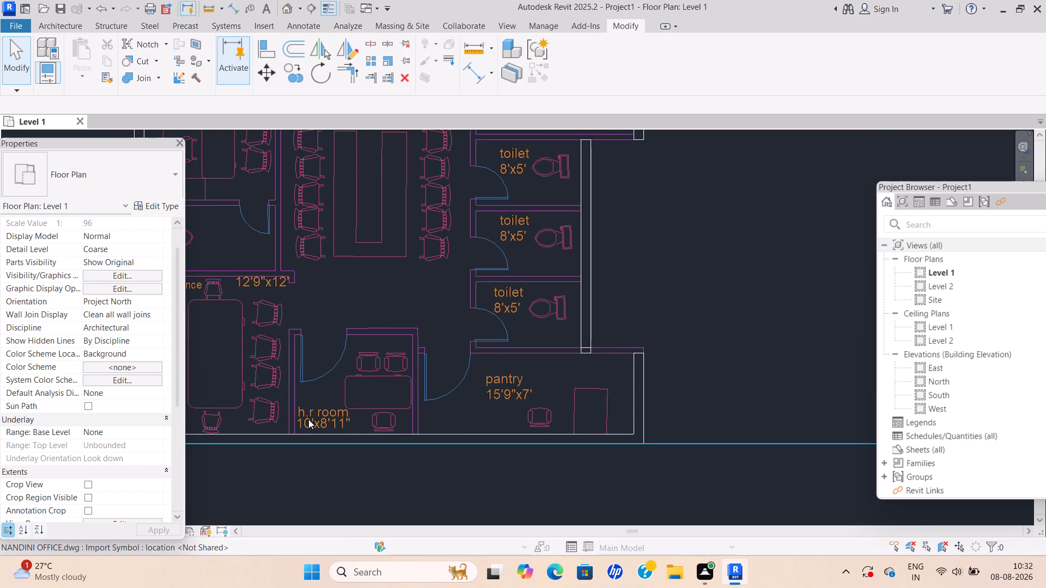
middle_click_drag(308, 419, 524, 385)
key("Escape")
middle_click_drag(308, 393, 490, 394)
scroll(306, 410, "down", 1)
scroll(331, 416, "up", 5)
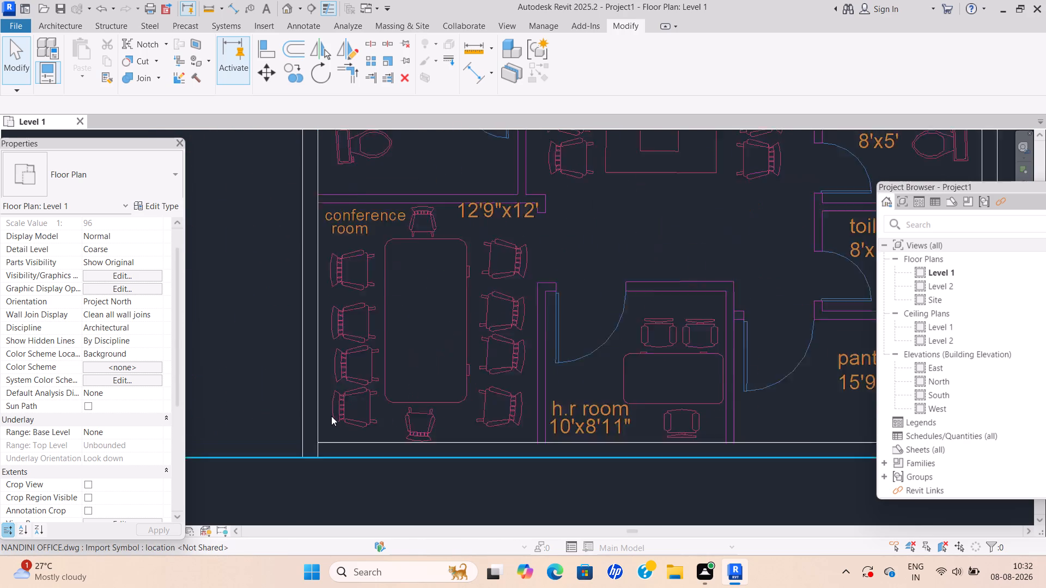
scroll(331, 416, "up", 1)
scroll(338, 381, "down", 2)
middle_click_drag(339, 381, 340, 501)
middle_click_drag(373, 339, 352, 467)
scroll(375, 379, "down", 1)
scroll(357, 330, "down", 2)
middle_click_drag(357, 330, 254, 495)
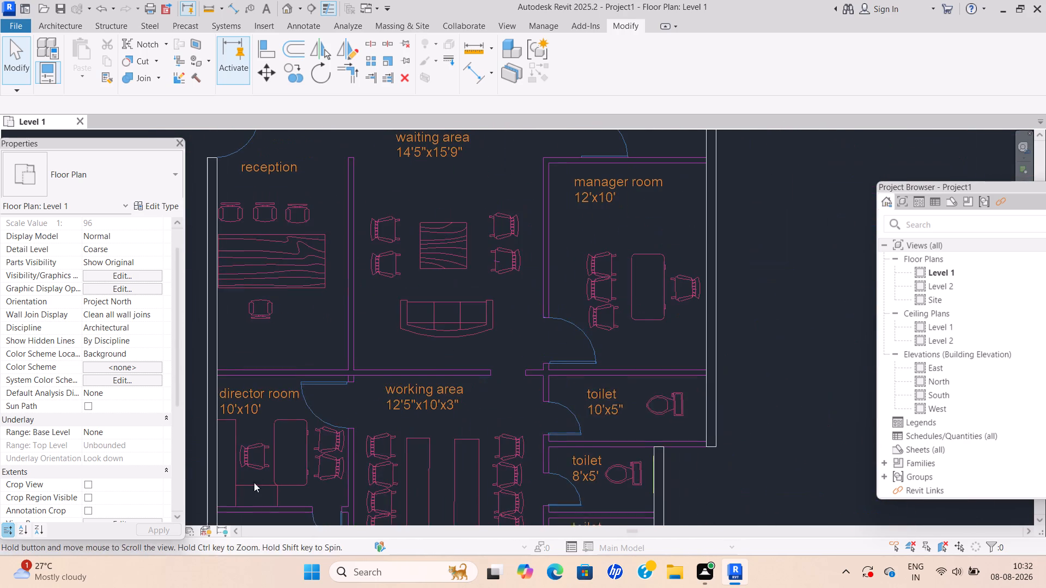
middle_click_drag(350, 347, 323, 487)
scroll(321, 488, "down", 1)
middle_click_drag(338, 351, 381, 418)
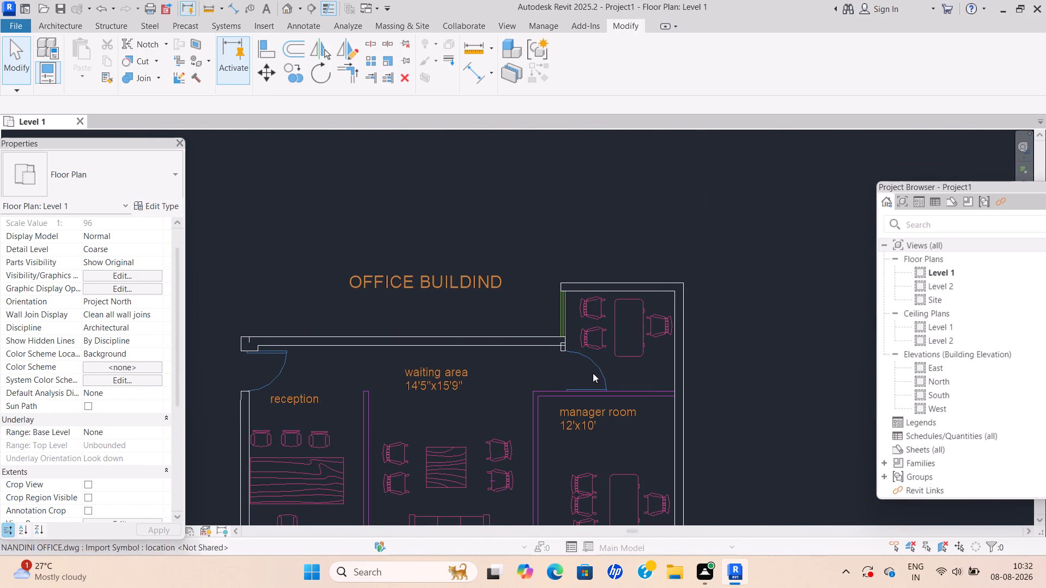
Examine the door pier, the north-east corner room and the manager room walls in the imported plan.
middle_click_drag(594, 365, 516, 396)
scroll(485, 369, "up", 11)
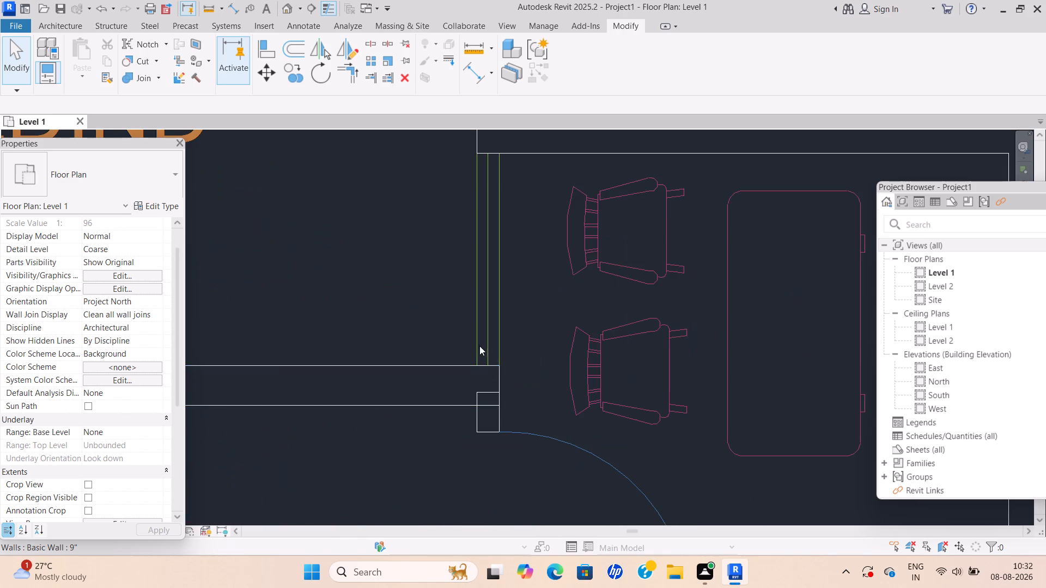
middle_click_drag(483, 352, 489, 453)
middle_click_drag(522, 456, 323, 350)
scroll(358, 361, "down", 4)
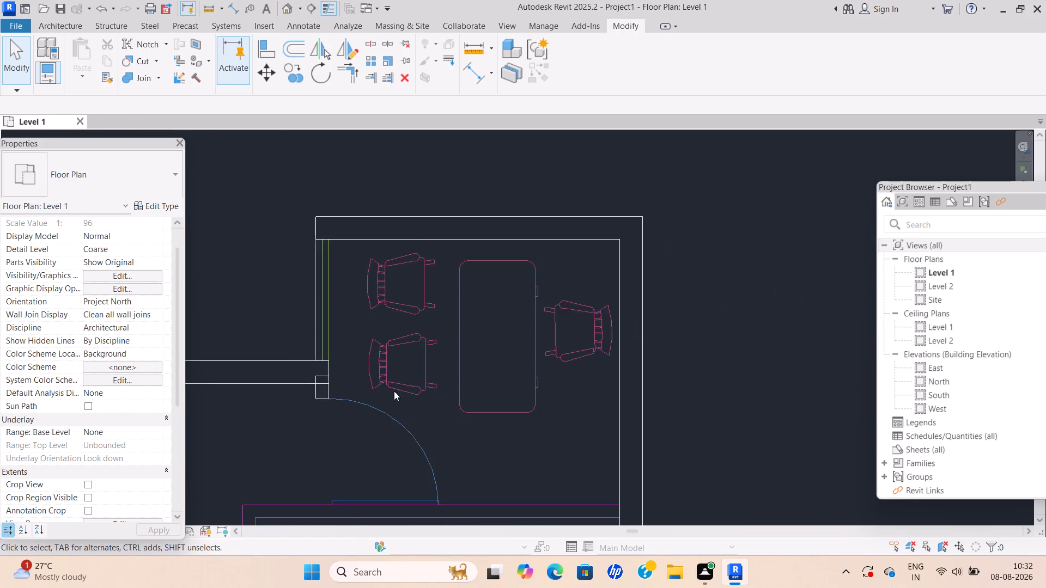
middle_click_drag(394, 386, 437, 215)
middle_click_drag(431, 350, 473, 268)
scroll(475, 268, "down", 1)
middle_click_drag(583, 293, 532, 310)
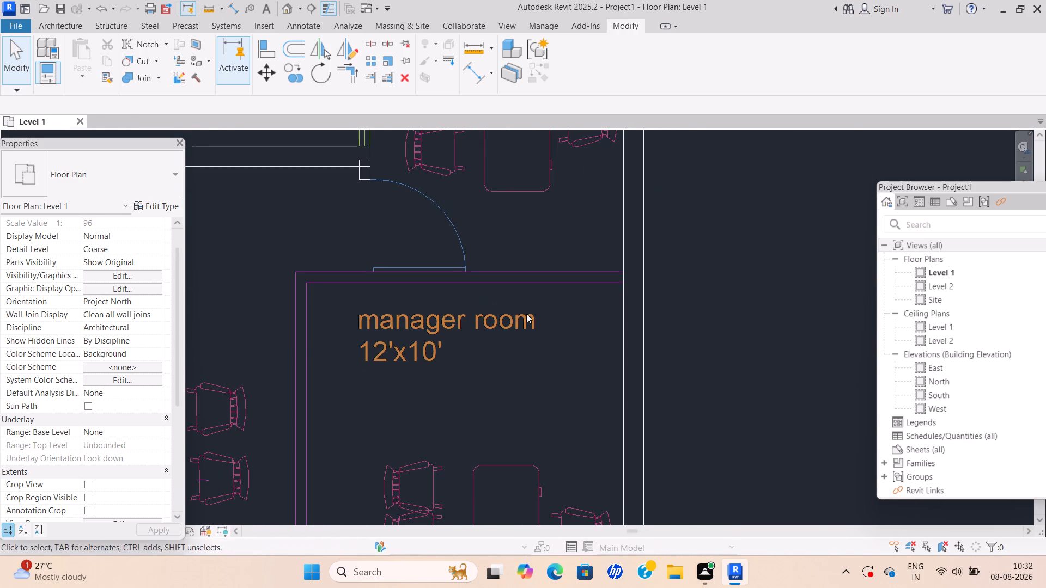
scroll(512, 362, "down", 1)
middle_click_drag(513, 323, 520, 265)
scroll(523, 265, "up", 3)
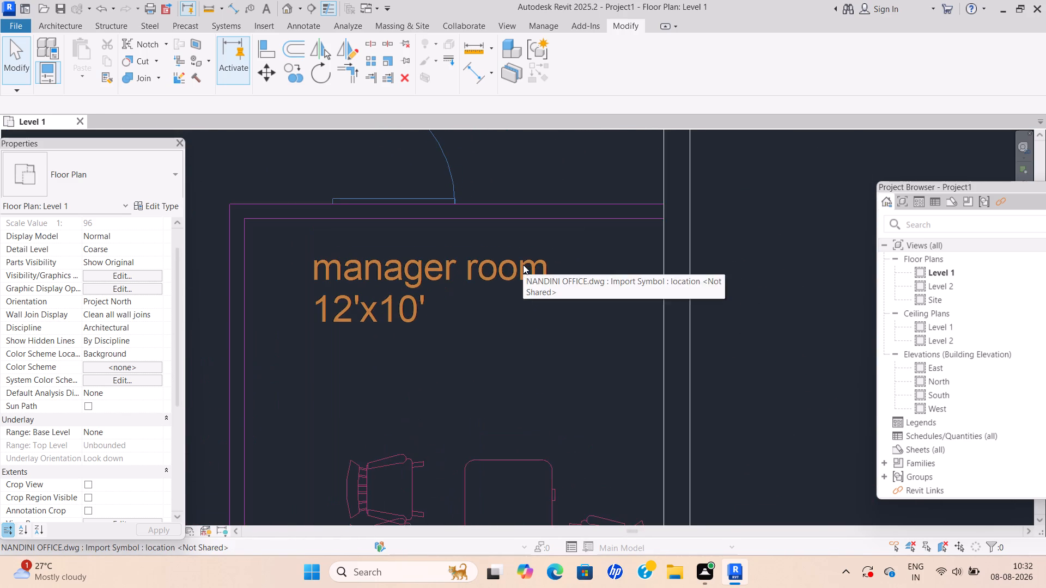
middle_click_drag(523, 265, 530, 298)
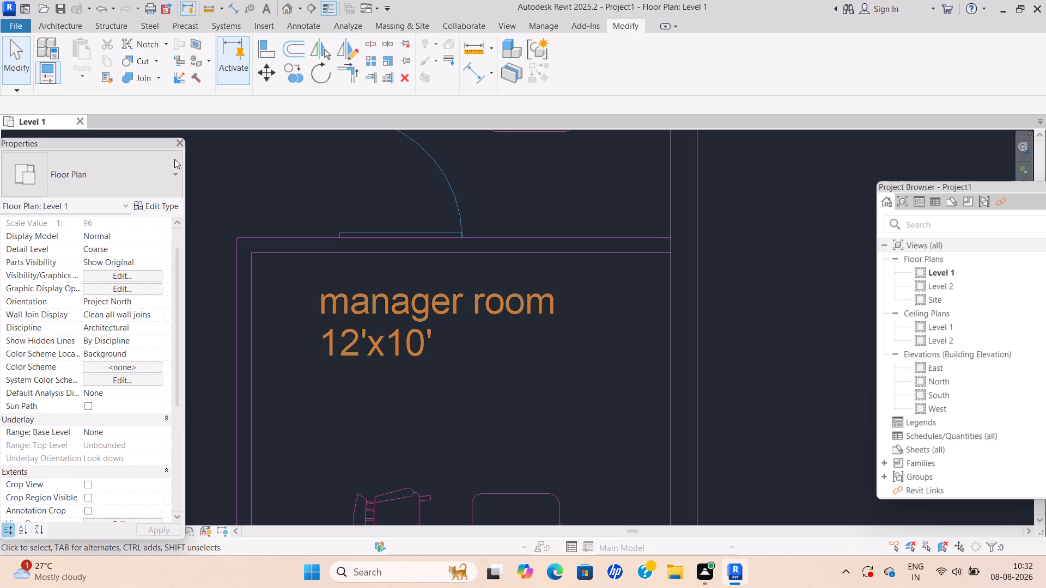
key("Escape")
Delete the short 9" wall at the door pier on the north wall's east end.
scroll(241, 235, "down", 5)
middle_click_drag(240, 230, 276, 231)
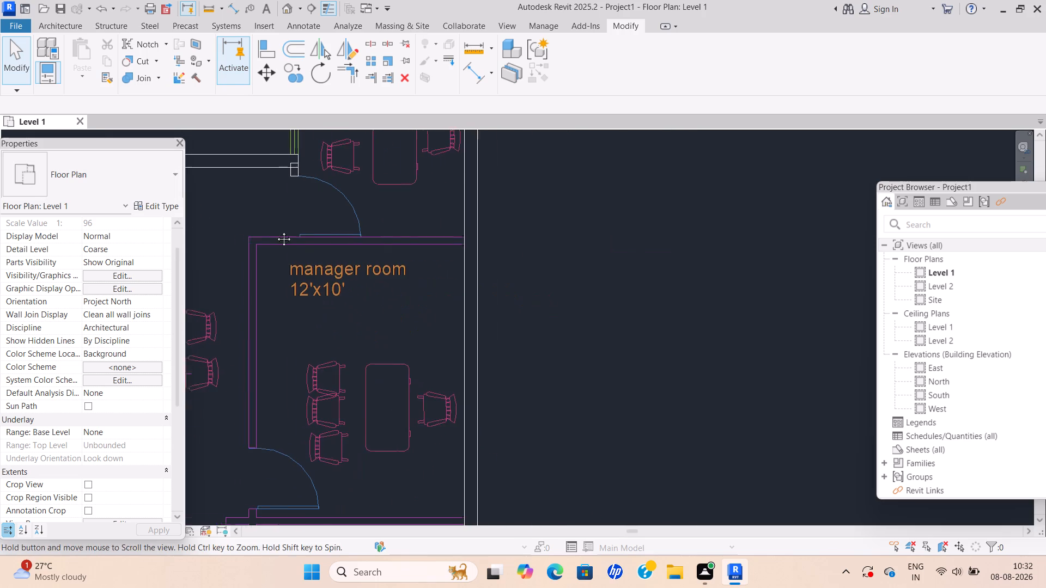
middle_click_drag(276, 231, 370, 242)
scroll(367, 241, "down", 1)
middle_click_drag(303, 200, 351, 349)
scroll(433, 333, "up", 4)
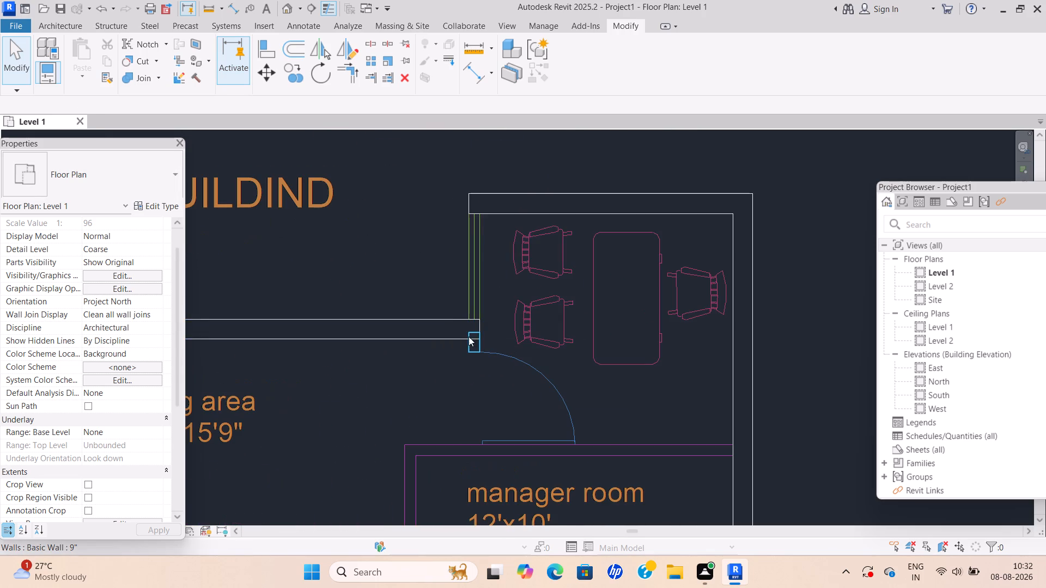
scroll(472, 331, "up", 6)
left_click(472, 333)
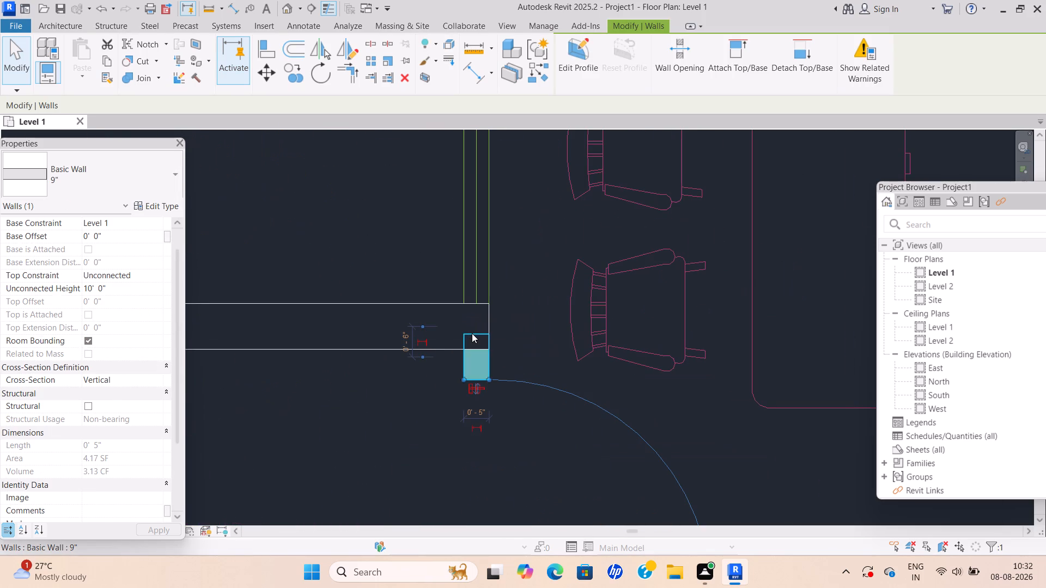
key("Delete")
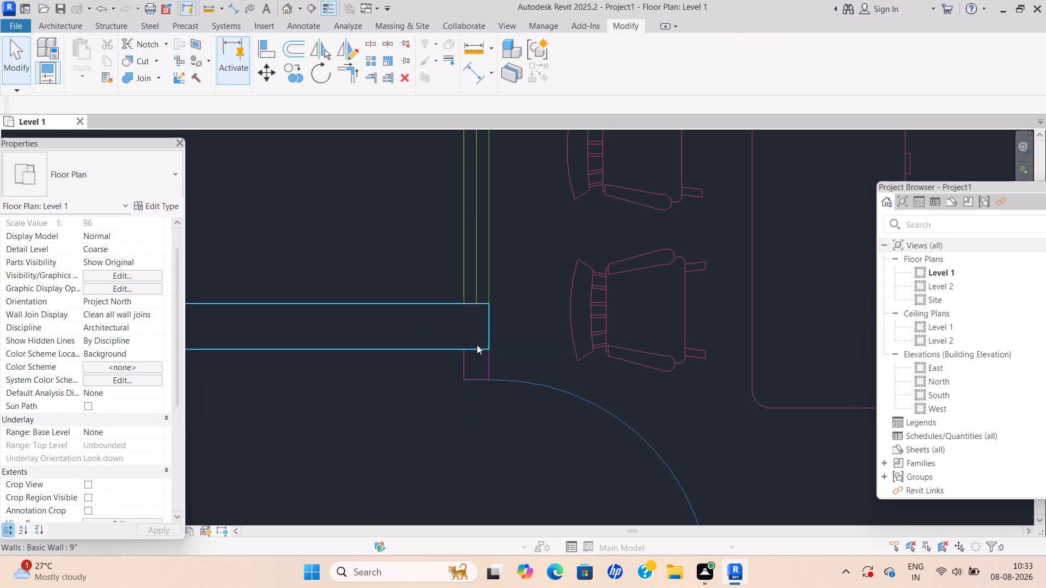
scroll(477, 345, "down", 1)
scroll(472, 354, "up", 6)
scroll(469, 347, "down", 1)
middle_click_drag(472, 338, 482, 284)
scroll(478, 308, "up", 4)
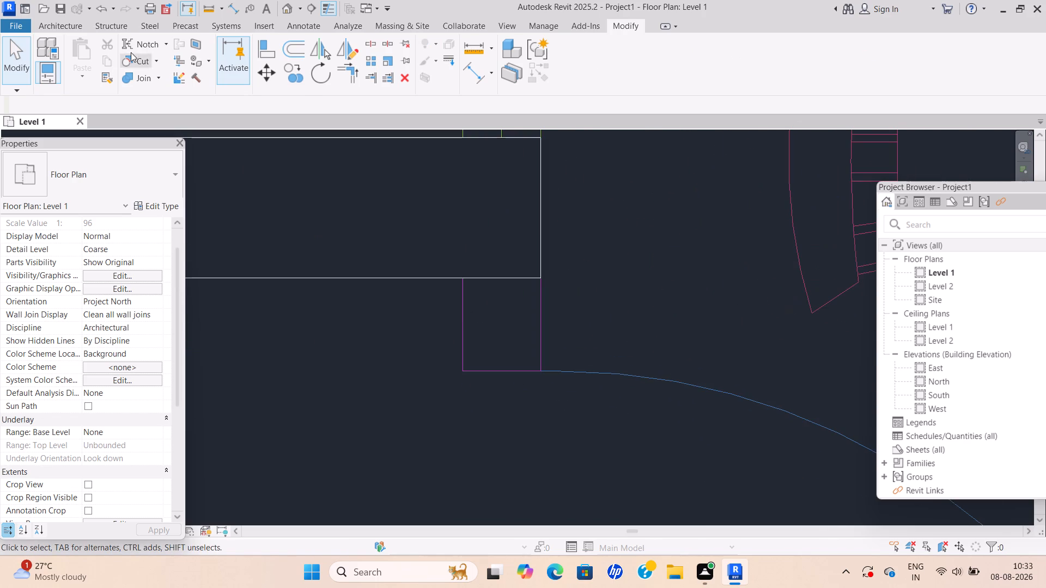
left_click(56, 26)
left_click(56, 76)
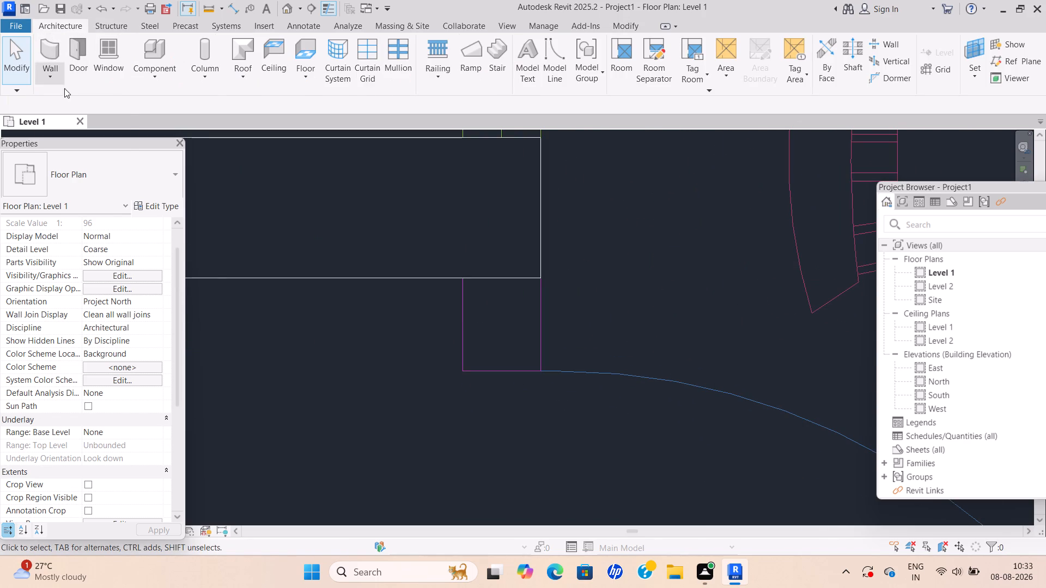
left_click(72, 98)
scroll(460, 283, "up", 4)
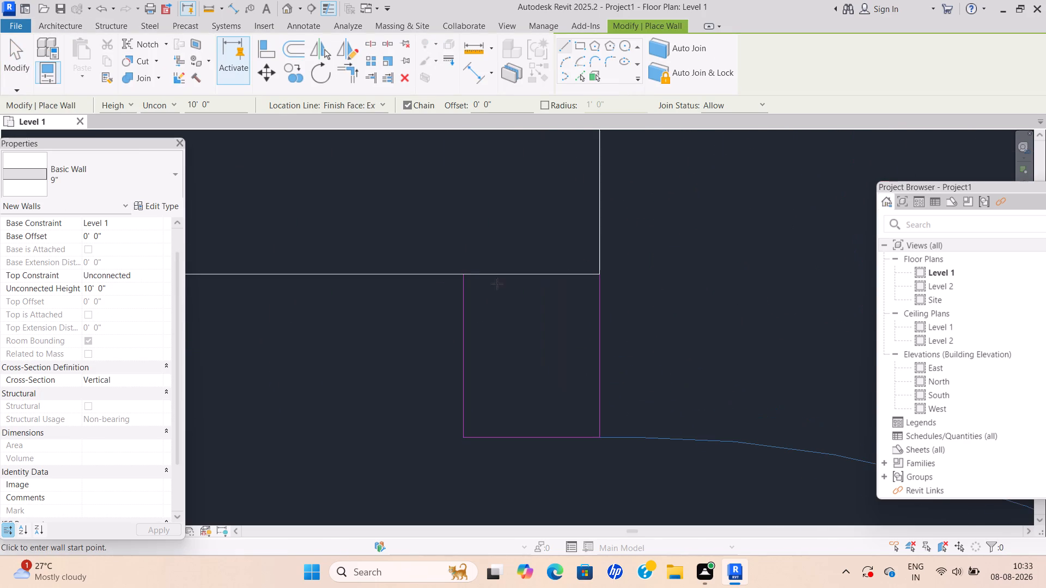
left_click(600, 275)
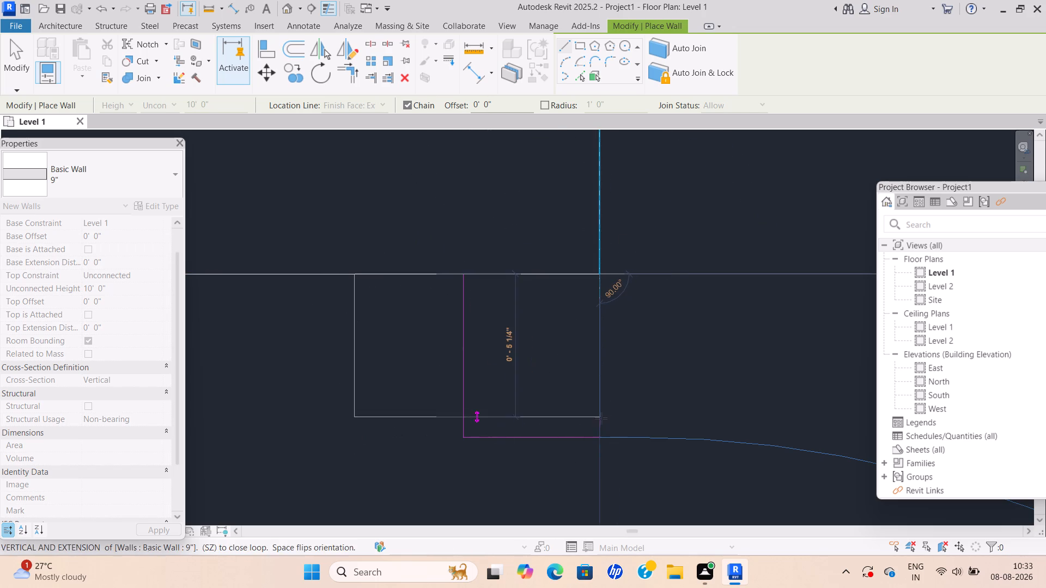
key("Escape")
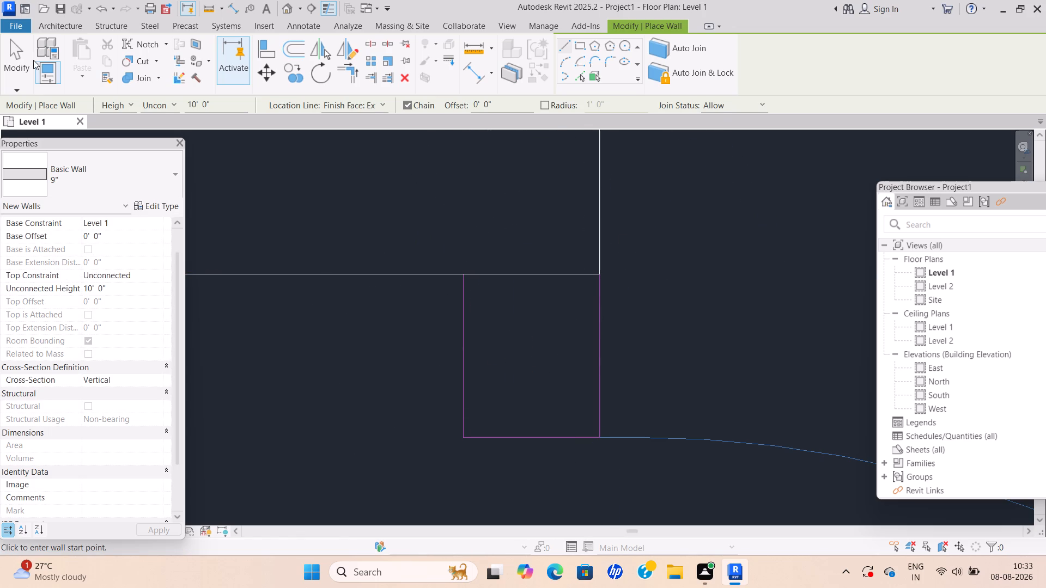
Draw a 9" wall about 5" long across the door pier below the east end of the waiting area's north wall.
left_click(55, 23)
left_click(51, 75)
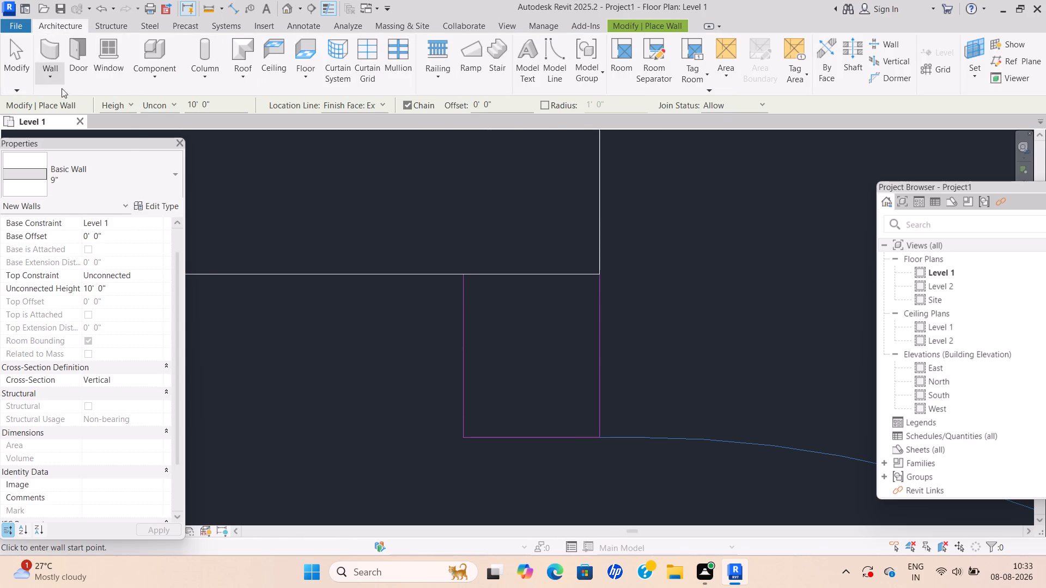
left_click(66, 96)
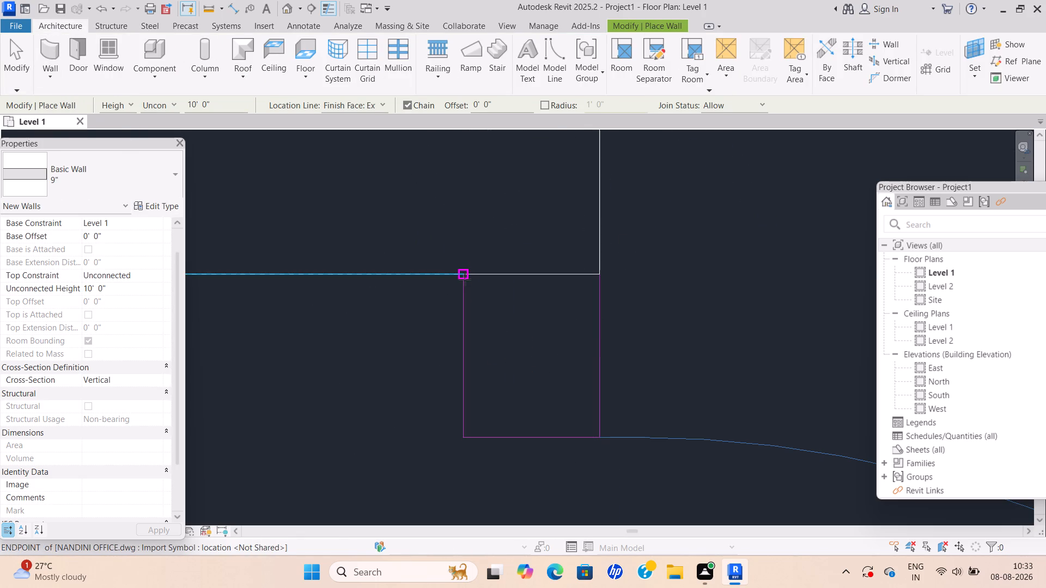
left_click(465, 279)
left_click(597, 279)
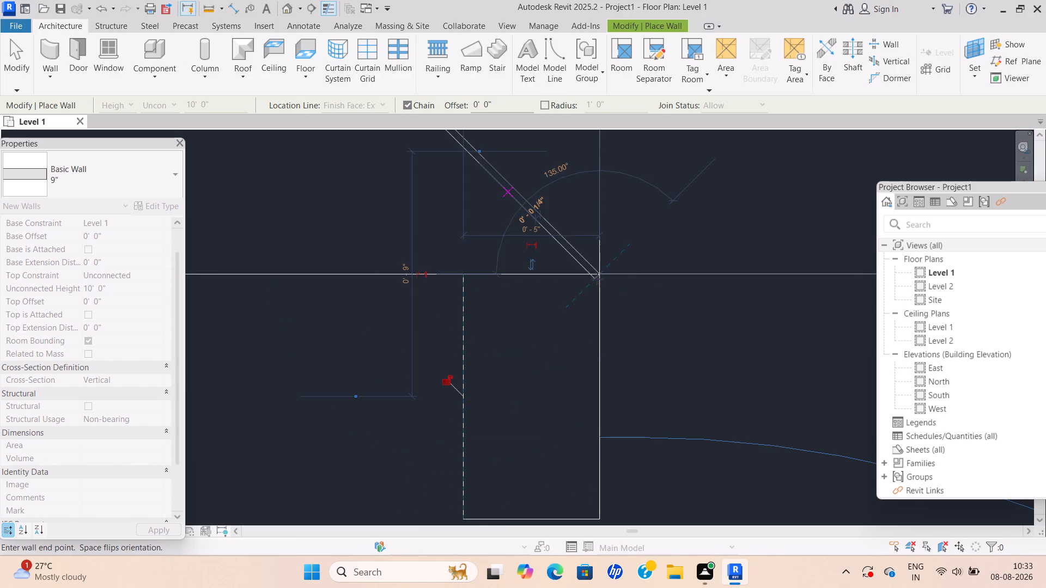
left_click(603, 436)
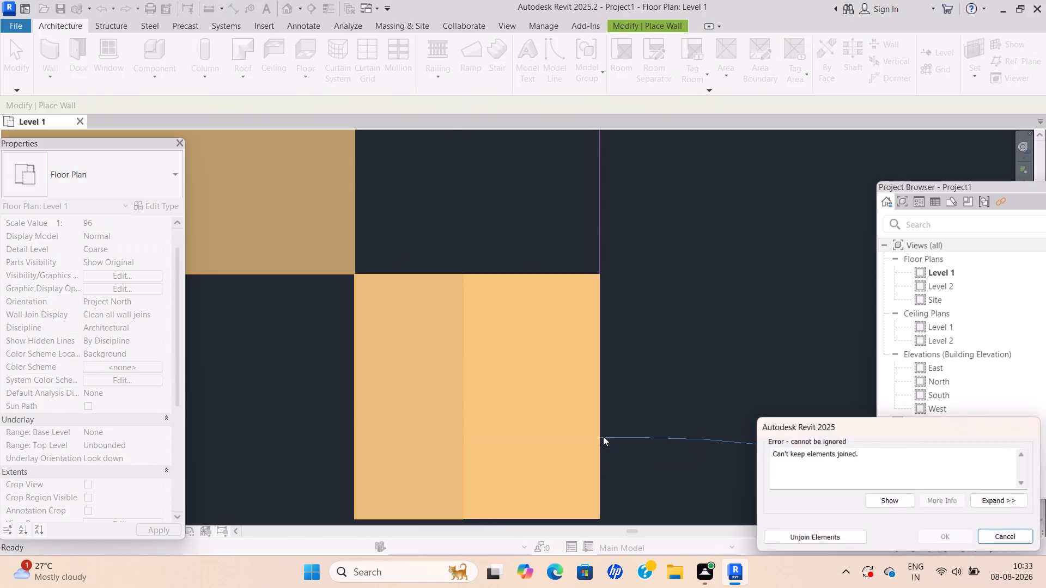
key("Escape")
scroll(485, 363, "down", 10)
key("Escape")
Examine the traced walls from the north wall and waiting area past the manager room down to the two toilets.
scroll(434, 309, "down", 3)
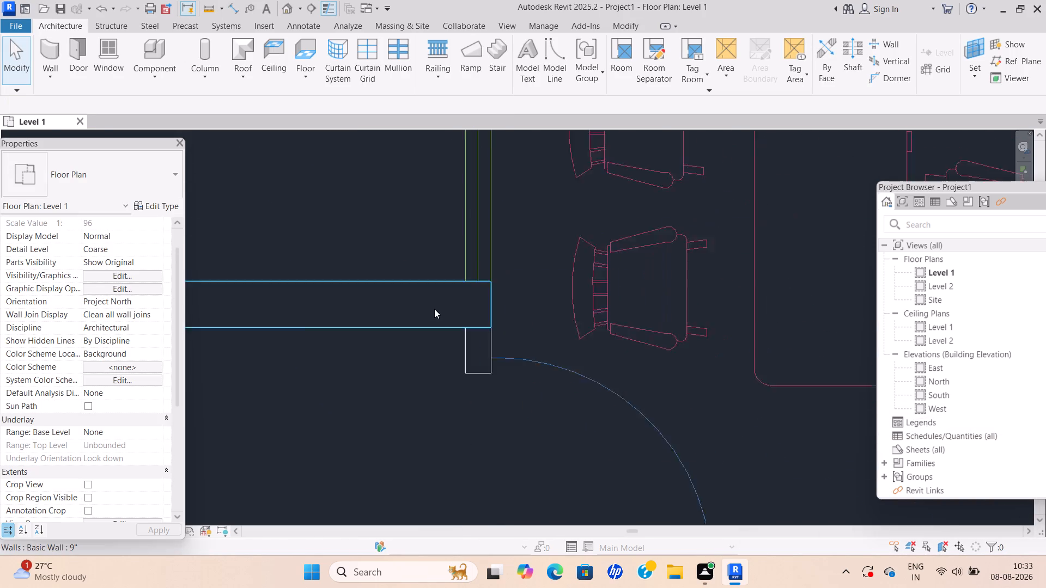
scroll(434, 309, "down", 3)
middle_click_drag(431, 307, 589, 354)
scroll(431, 307, "down", 1)
scroll(376, 373, "down", 3)
middle_click_drag(376, 373, 520, 371)
middle_click_drag(274, 372, 373, 371)
scroll(277, 373, "down", 1)
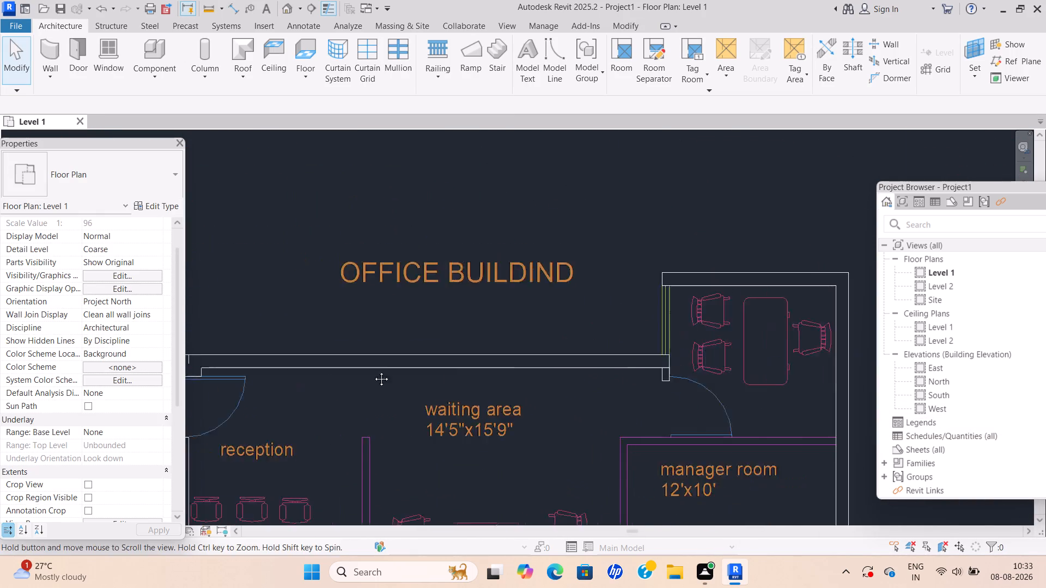
middle_click_drag(373, 371, 534, 365)
scroll(417, 357, "up", 2)
scroll(509, 414, "down", 3)
middle_click_drag(506, 411, 218, 338)
middle_click_drag(547, 376, 547, 373)
scroll(547, 375, "down", 1)
middle_click_drag(547, 373, 504, 216)
middle_click_drag(554, 399, 561, 302)
scroll(564, 290, "up", 1)
scroll(665, 414, "up", 3)
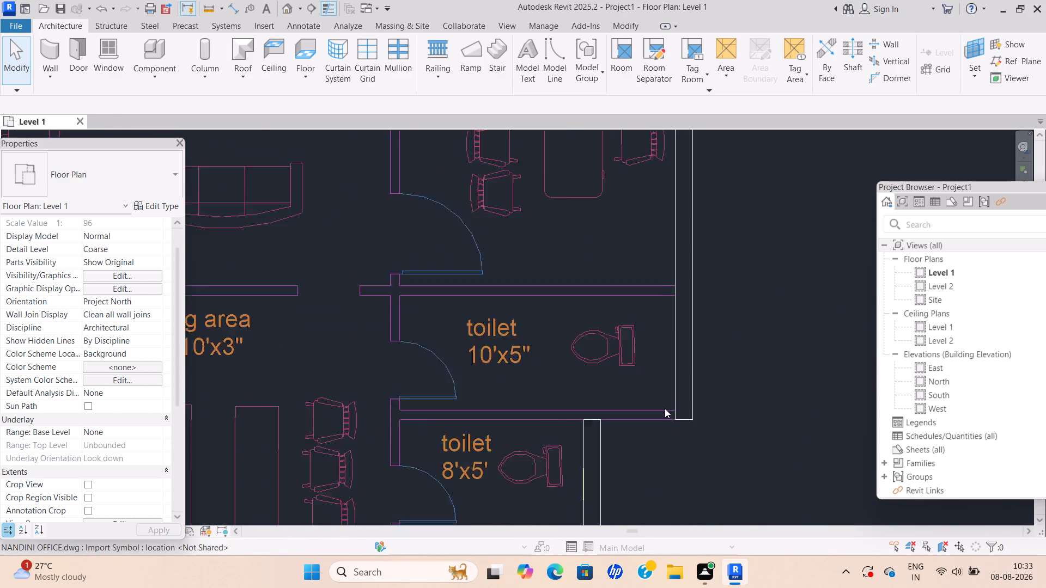
scroll(665, 408, "up", 2)
middle_click_drag(665, 397, 670, 358)
scroll(665, 397, "down", 1)
scroll(622, 383, "up", 3)
key("Escape")
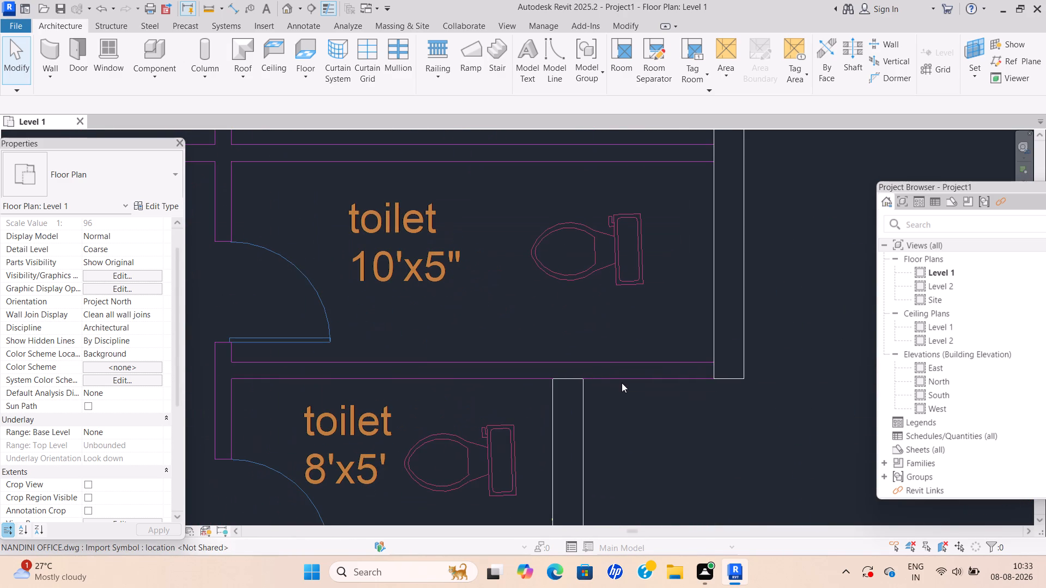
Start a new architectural wall and choose the Generic - 8" basic wall type.
left_click(79, 175)
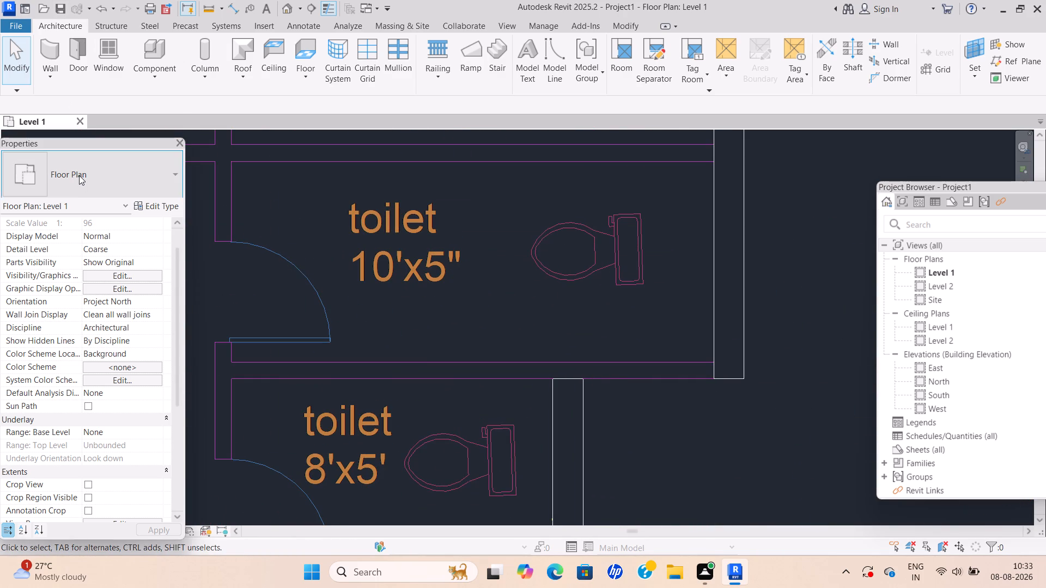
left_click(55, 24)
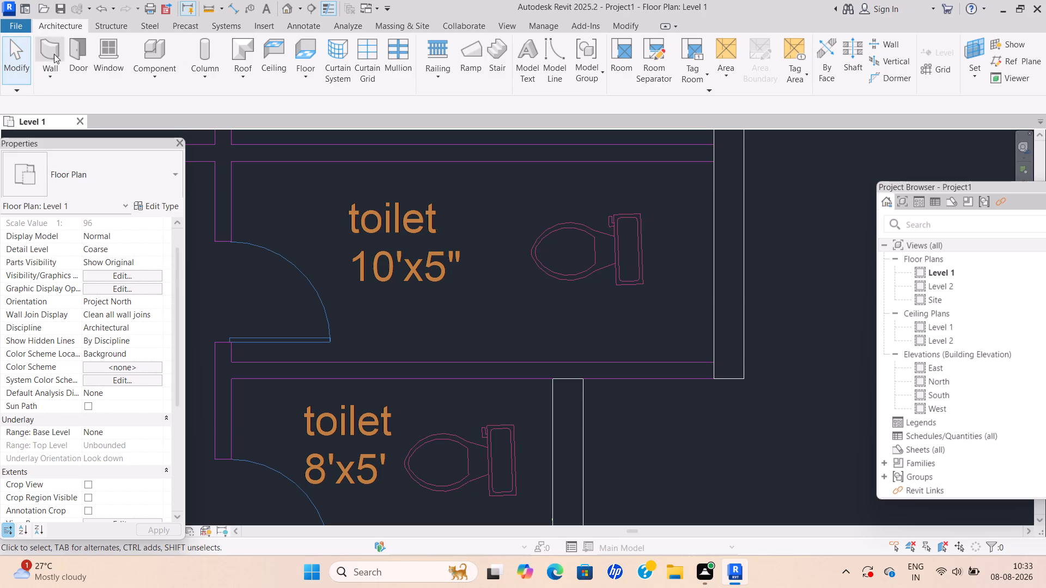
left_click(48, 76)
left_click(78, 101)
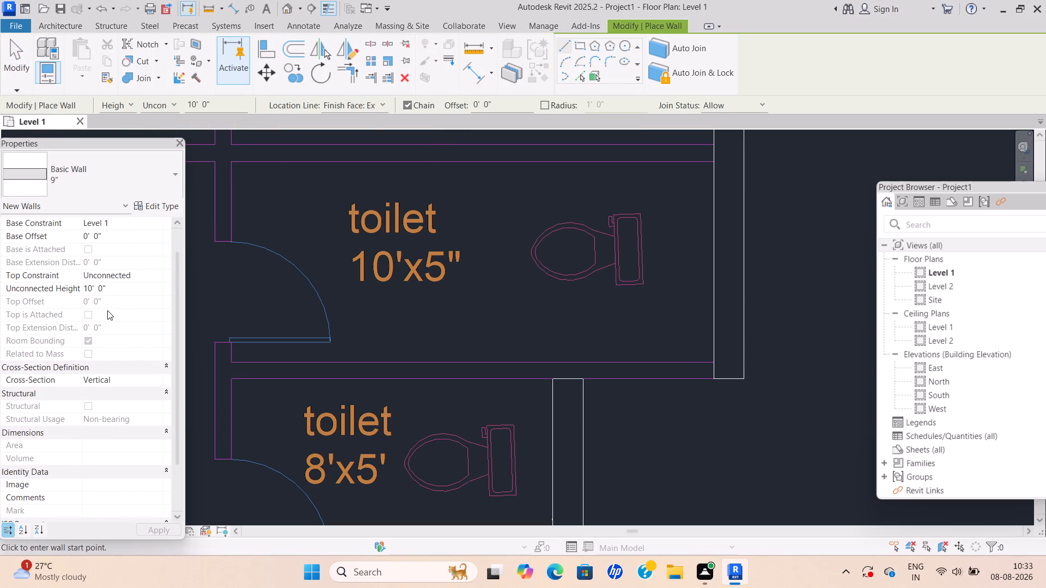
scroll(107, 311, "down", 1)
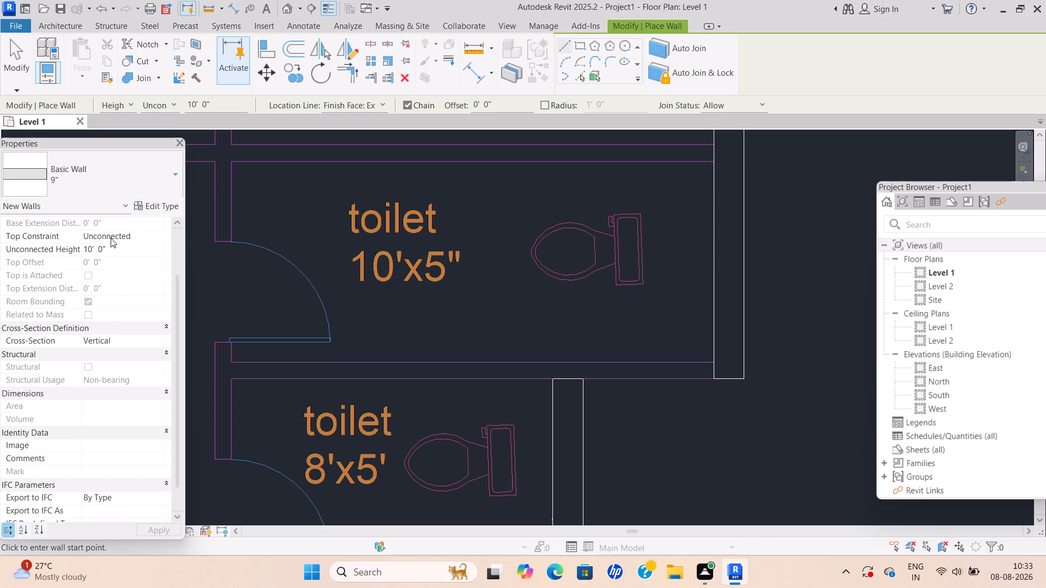
left_click(148, 235)
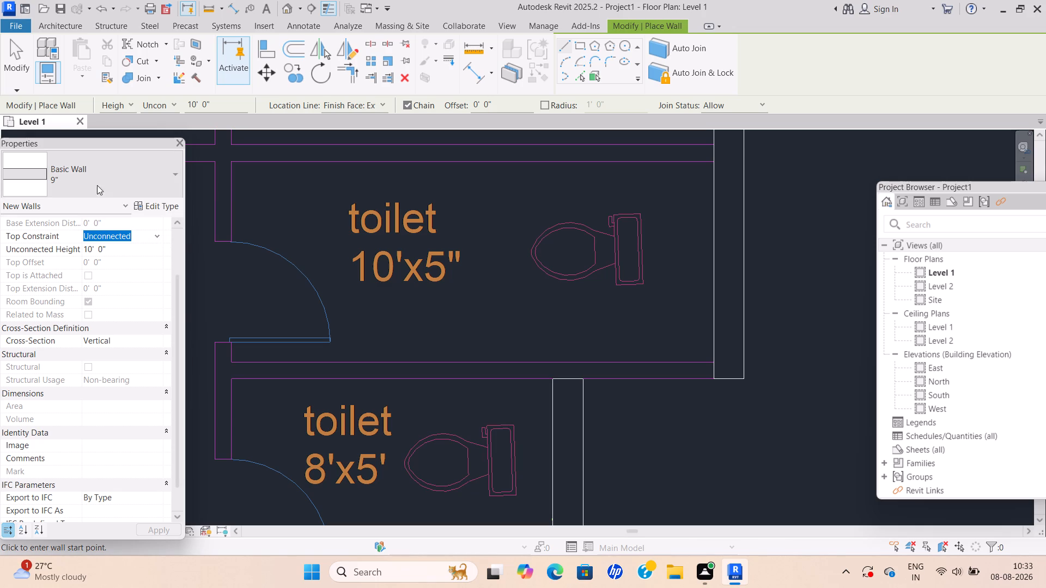
left_click(159, 240)
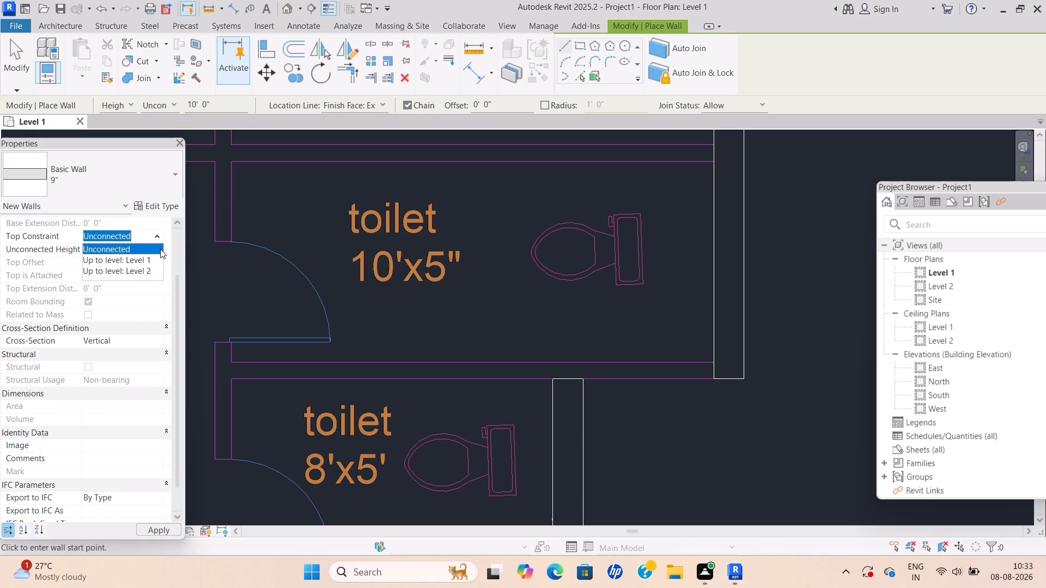
left_click(159, 237)
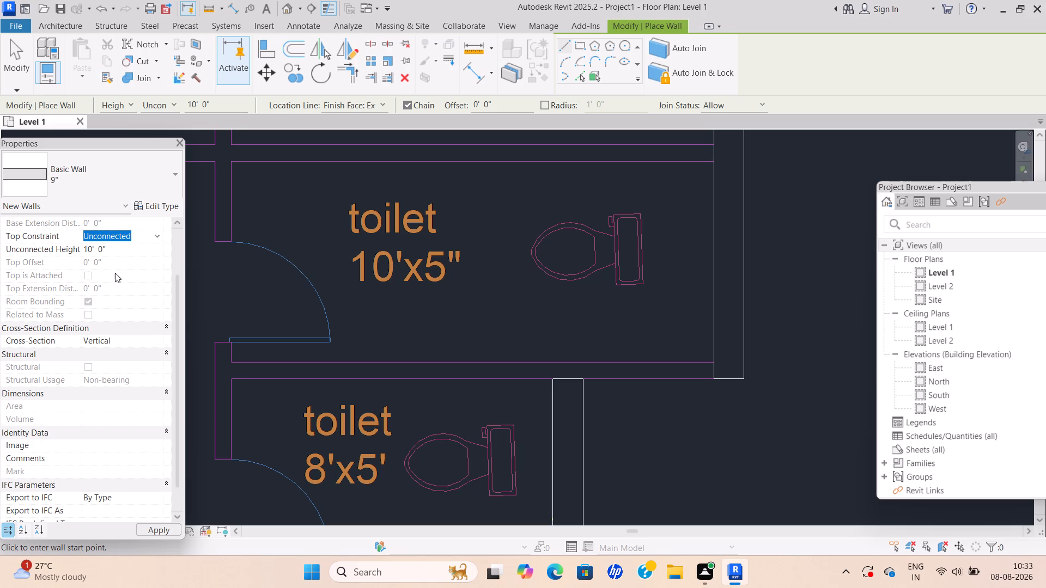
left_click(76, 173)
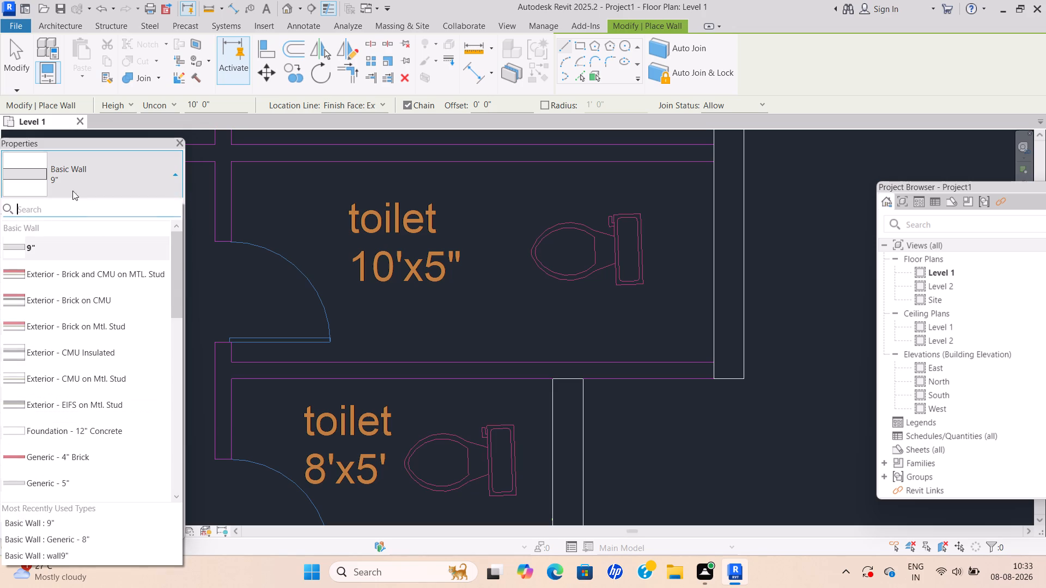
scroll(92, 364, "down", 15)
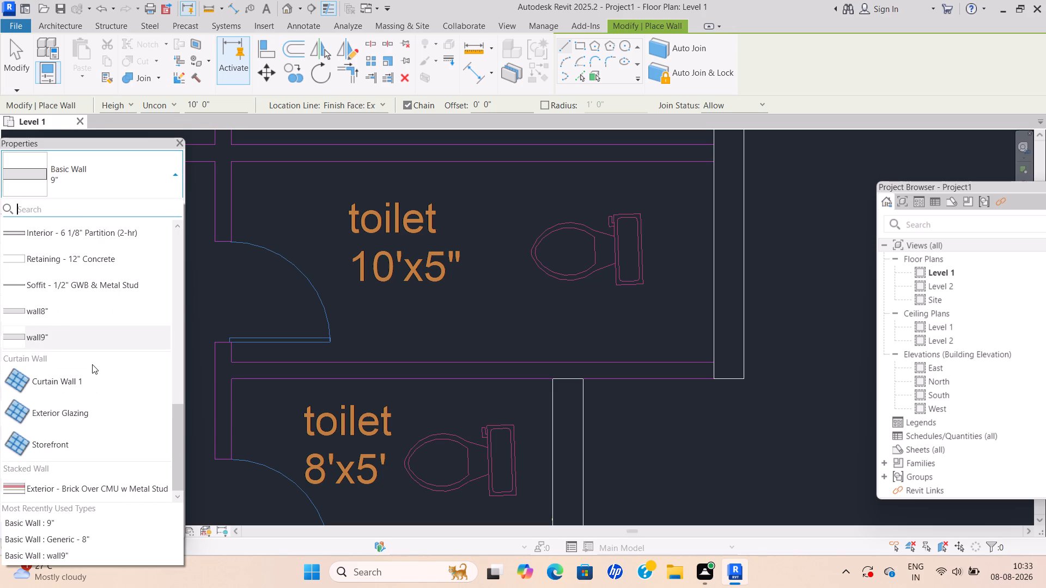
scroll(92, 364, "down", 6)
scroll(71, 500, "down", 7)
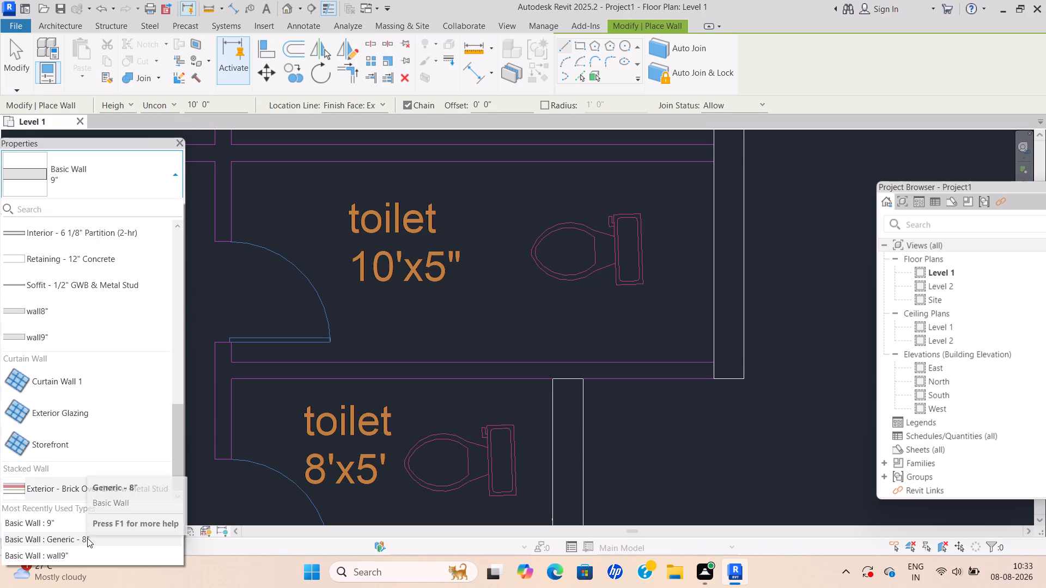
left_click(87, 538)
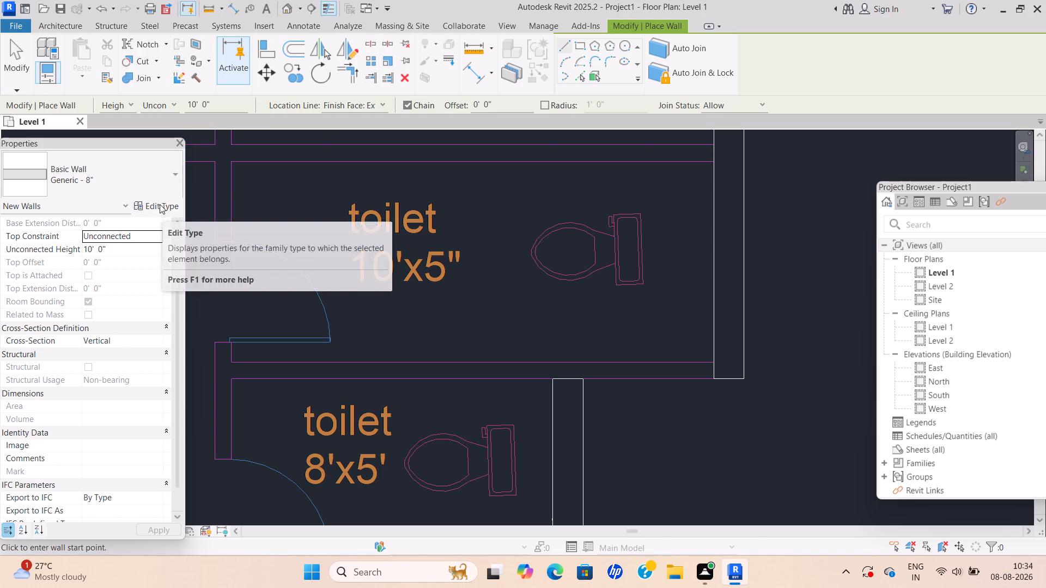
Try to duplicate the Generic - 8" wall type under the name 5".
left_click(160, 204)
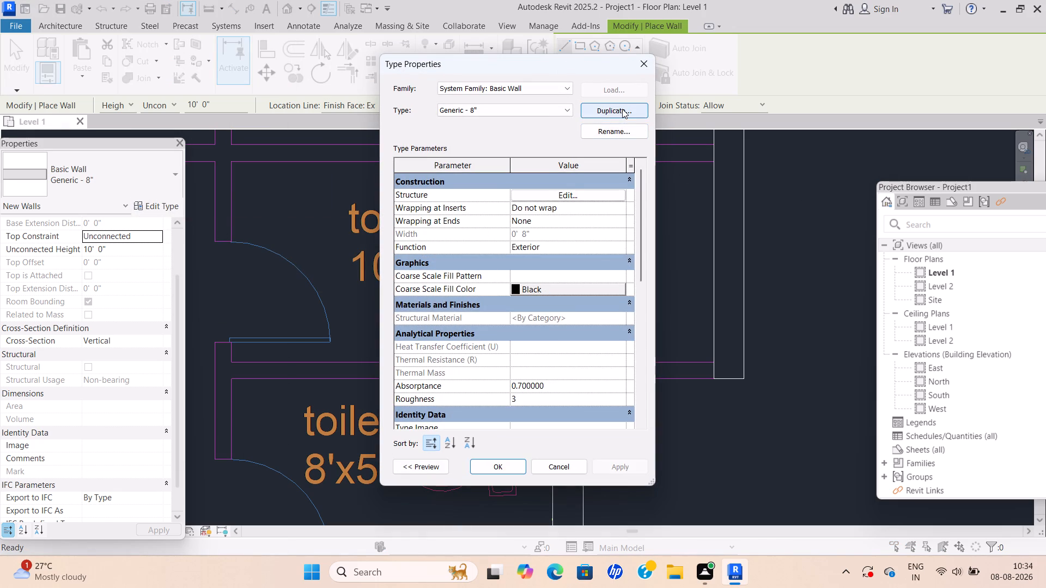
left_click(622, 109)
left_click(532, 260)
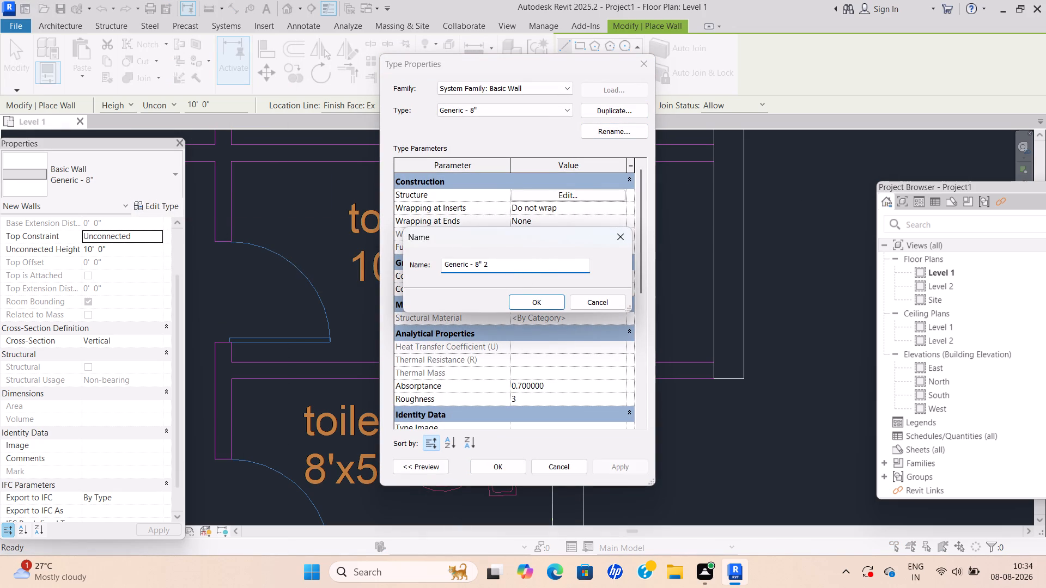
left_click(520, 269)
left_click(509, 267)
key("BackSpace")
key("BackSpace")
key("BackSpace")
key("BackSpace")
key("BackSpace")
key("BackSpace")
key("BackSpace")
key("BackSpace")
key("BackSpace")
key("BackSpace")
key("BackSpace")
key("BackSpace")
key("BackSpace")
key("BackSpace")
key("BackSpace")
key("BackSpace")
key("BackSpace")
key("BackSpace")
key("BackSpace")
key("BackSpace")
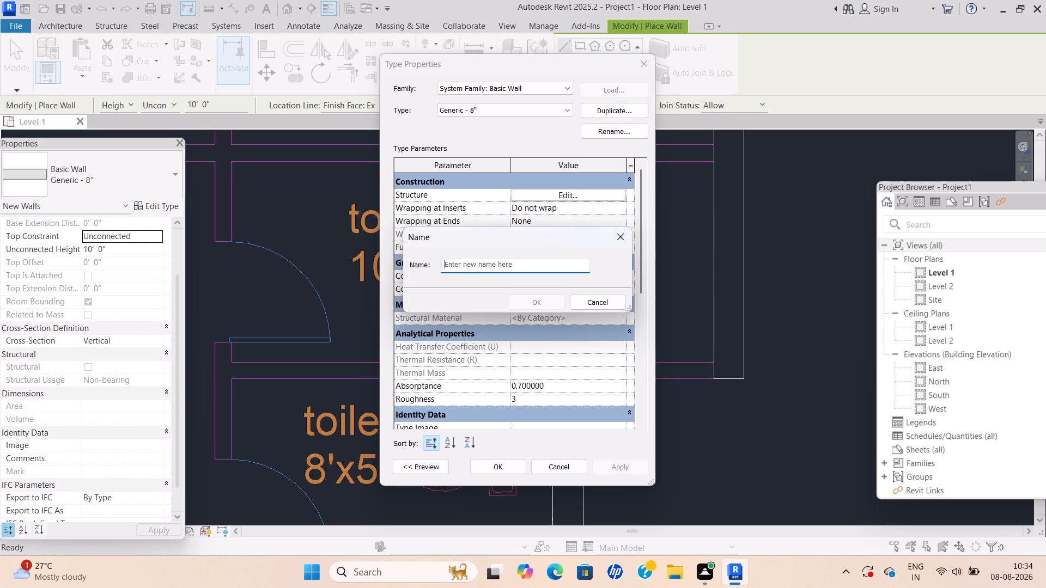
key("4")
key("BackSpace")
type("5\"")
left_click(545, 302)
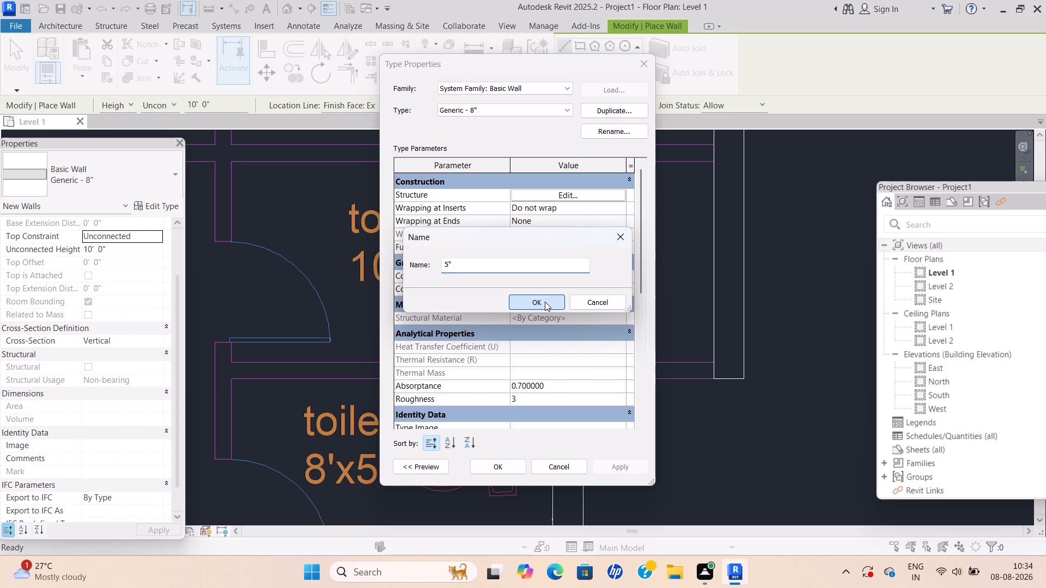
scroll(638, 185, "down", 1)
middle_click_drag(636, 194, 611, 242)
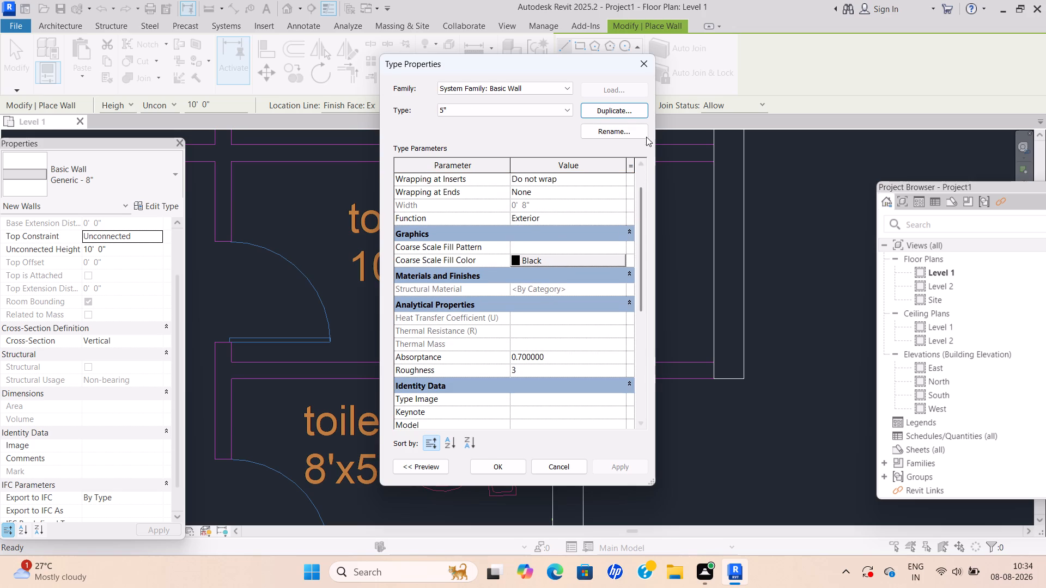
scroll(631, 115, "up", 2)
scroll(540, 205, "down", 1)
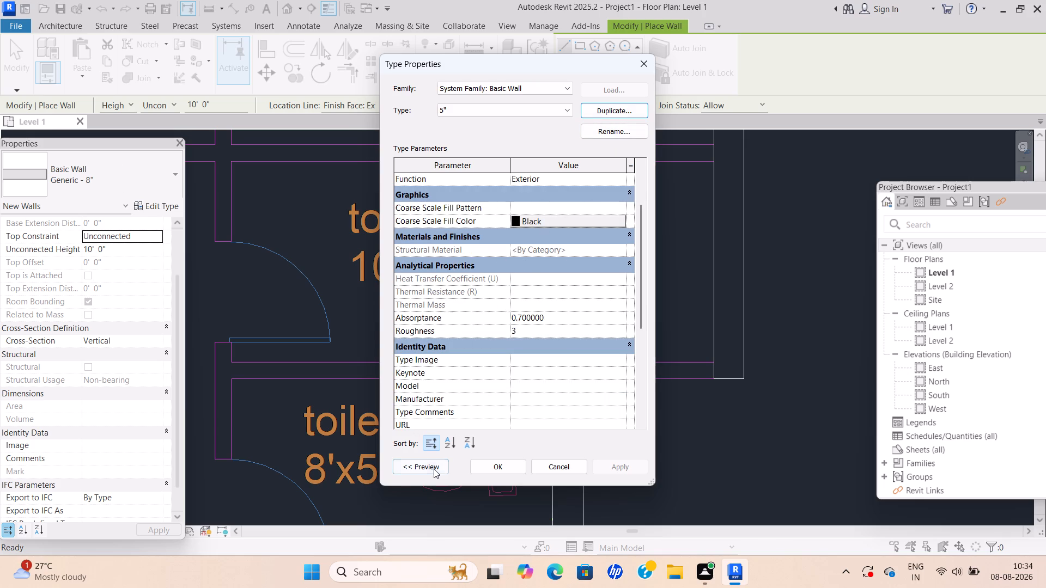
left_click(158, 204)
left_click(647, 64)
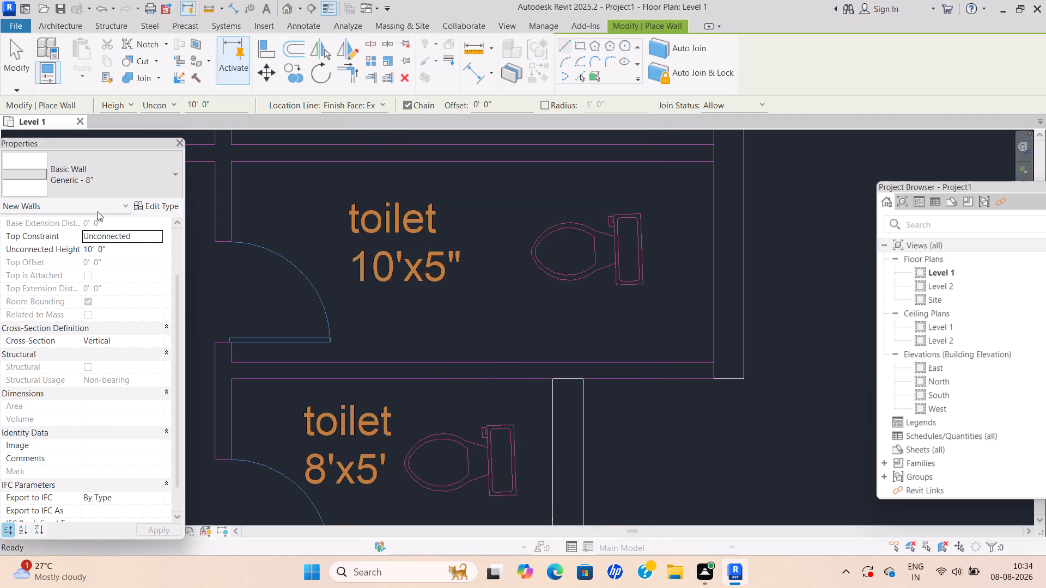
Duplicate the Generic - 8" basic wall type under the name 5".
left_click(155, 200)
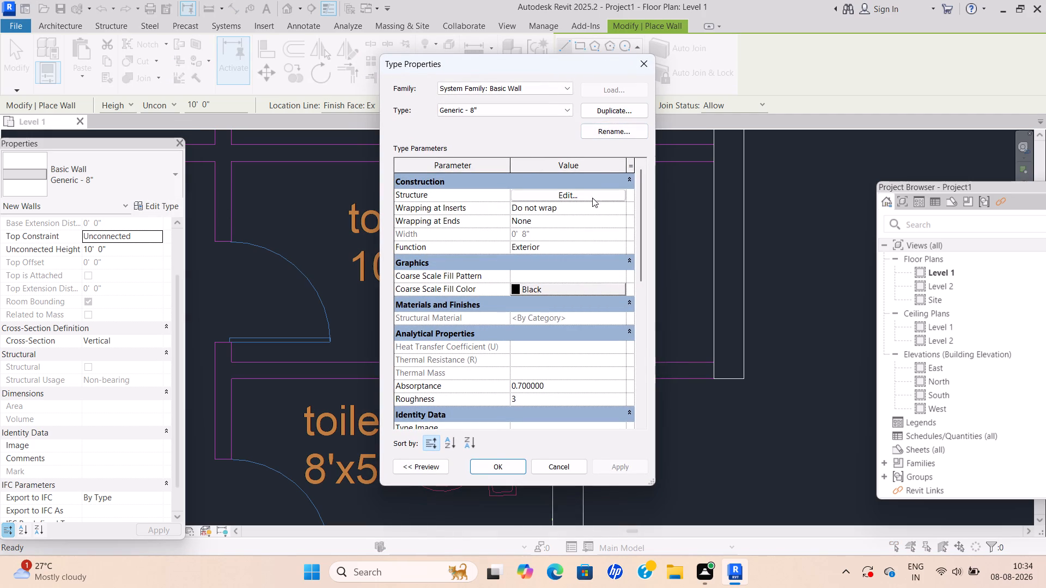
left_click(613, 111)
left_click(523, 262)
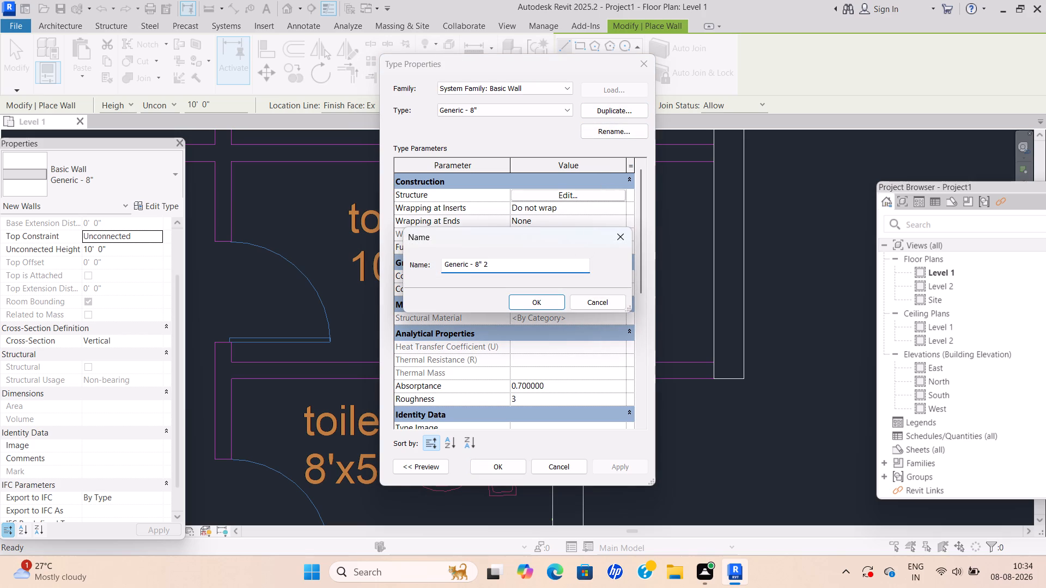
key("BackSpace")
key("BackSpace")
key("BackSpace")
key("BackSpace")
key("BackSpace")
key("BackSpace")
key("BackSpace")
key("BackSpace")
key("BackSpace")
key("BackSpace")
key("BackSpace")
key("BackSpace")
key("BackSpace")
key("BackSpace")
key("BackSpace")
key("BackSpace")
key("BackSpace")
key("BackSpace")
key("BackSpace")
key("BackSpace")
type("5\"")
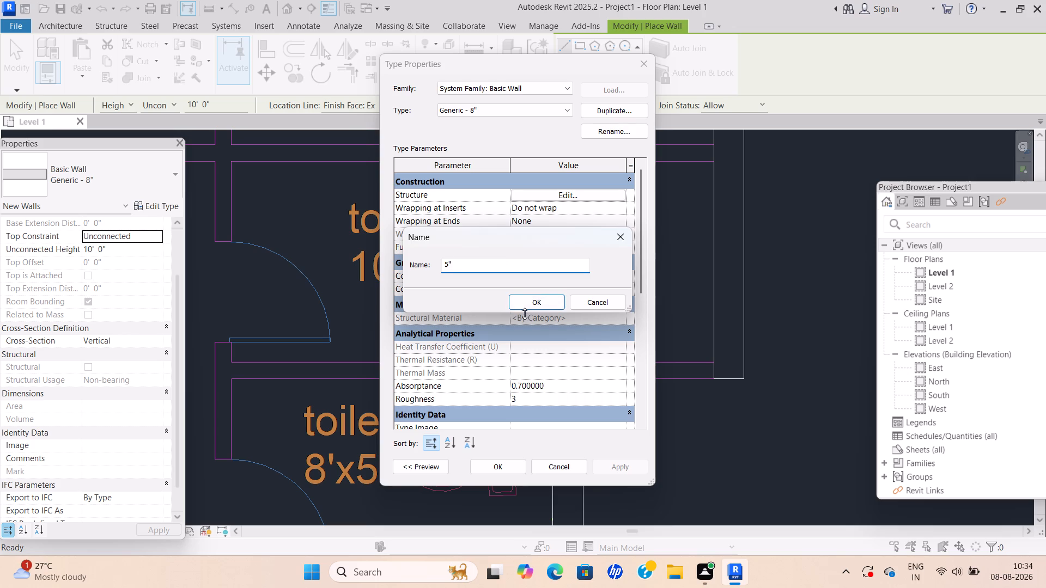
left_click(525, 312)
left_click(543, 304)
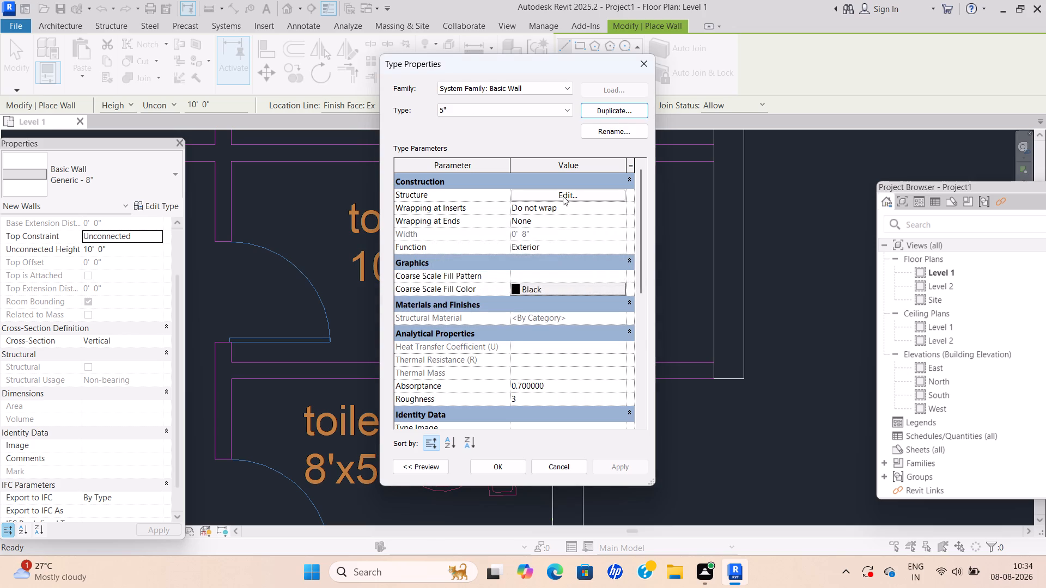
Set the structure layer thickness of the 5" wall type to 5".
left_click(563, 196)
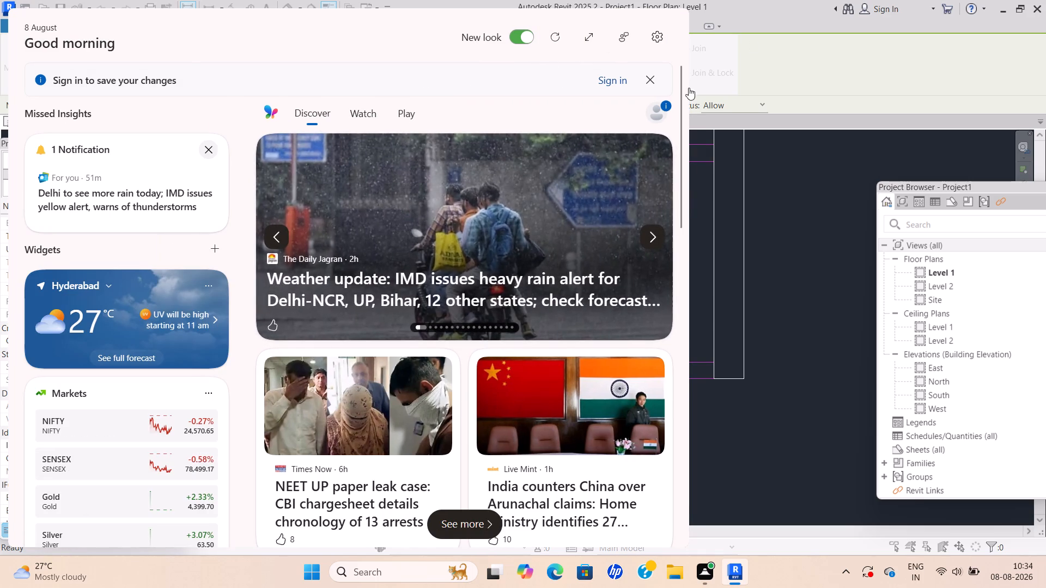
left_click(627, 111)
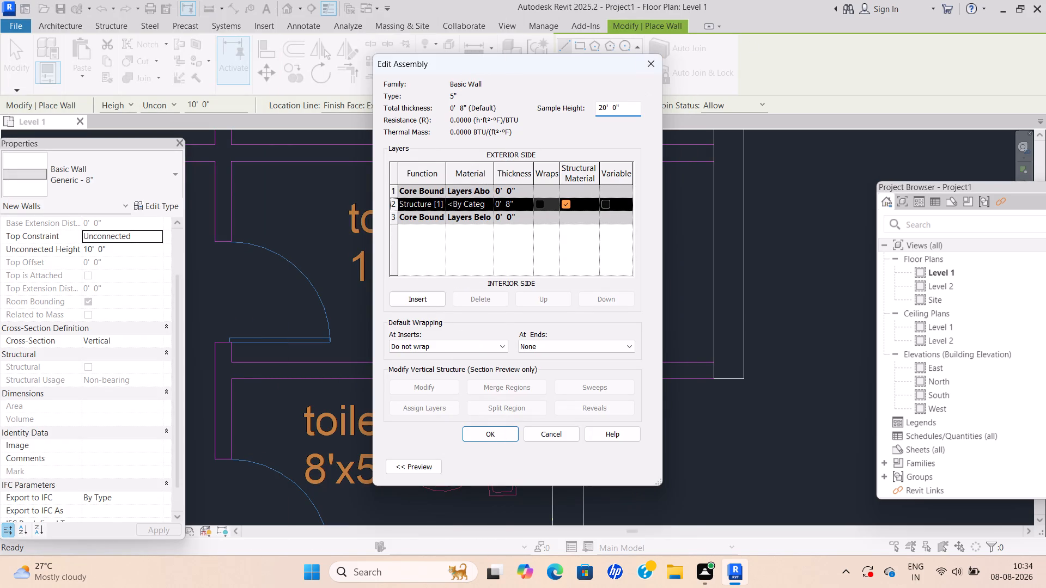
key("BackSpace")
key("BackSpace")
key("BackSpace")
key("BackSpace")
key("BackSpace")
key("BackSpace")
key("BackSpace")
key("BackSpace")
key("BackSpace")
key("BackSpace")
key("BackSpace")
key("BackSpace")
key("BackSpace")
key("BackSpace")
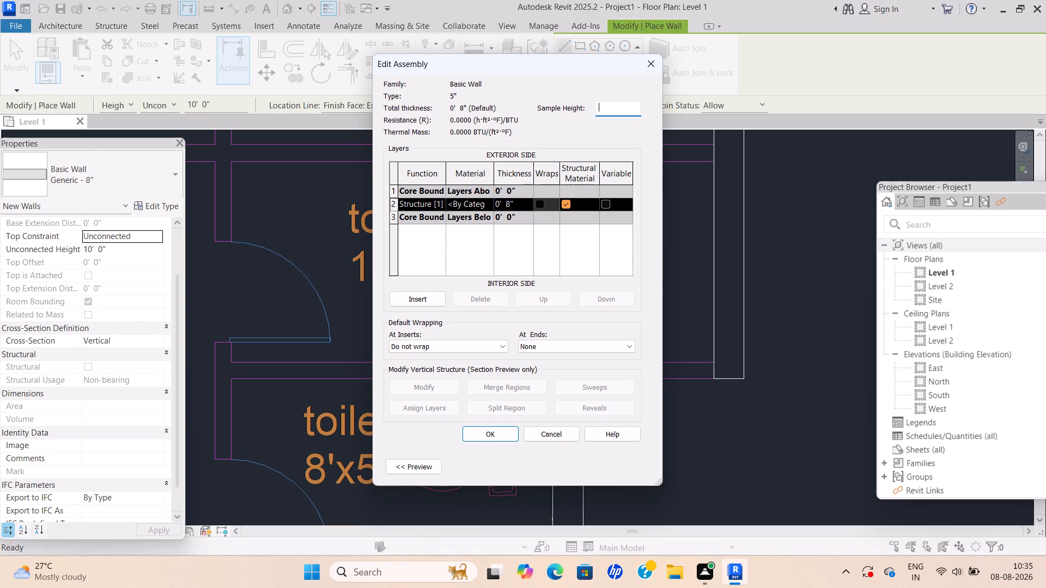
left_click(513, 203)
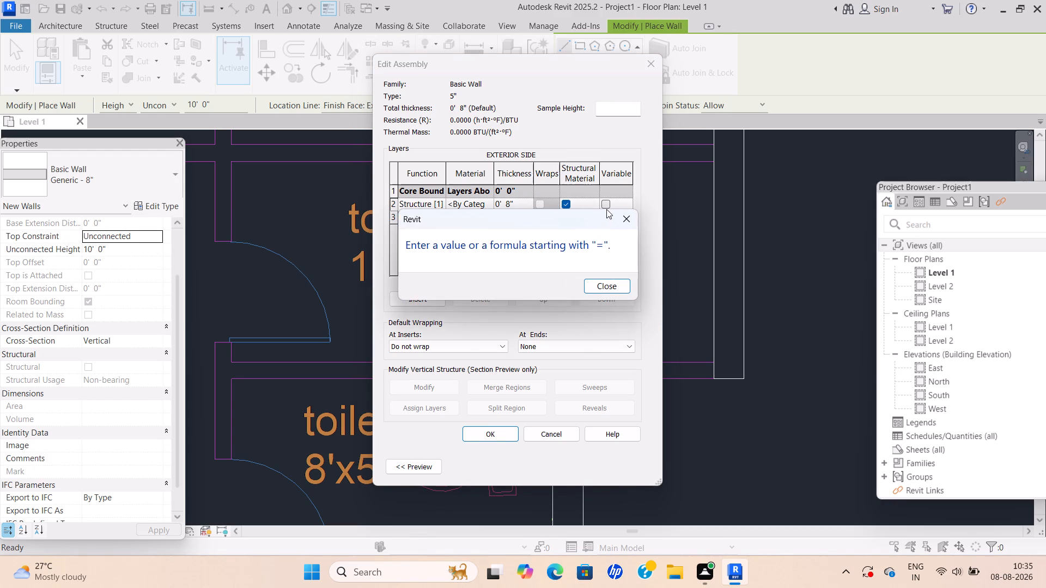
left_click(630, 215)
left_click(524, 201)
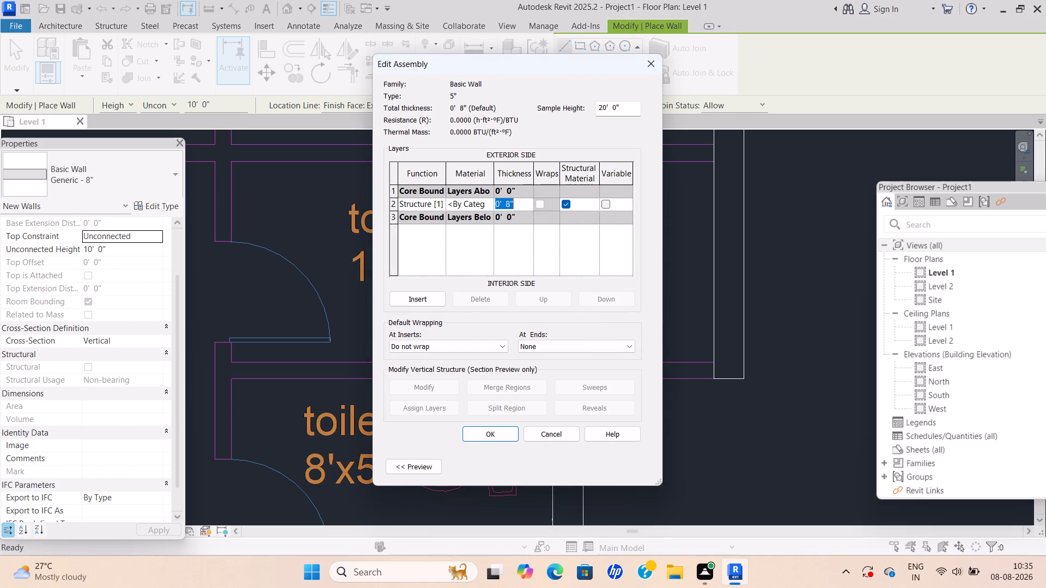
key("BackSpace")
key("BackSpace")
type("5\"")
Set the sample height of the 5" wall assembly to 10' and accept the new wall type.
left_click(622, 105)
key("BackSpace")
key("BackSpace")
key("BackSpace")
key("BackSpace")
key("BackSpace")
key("BackSpace")
key("BackSpace")
key("BackSpace")
key("BackSpace")
key("BackSpace")
key("BackSpace")
key("BackSpace")
key("BackSpace")
key("BackSpace")
key("BackSpace")
key("BackSpace")
key("BackSpace")
key("BackSpace")
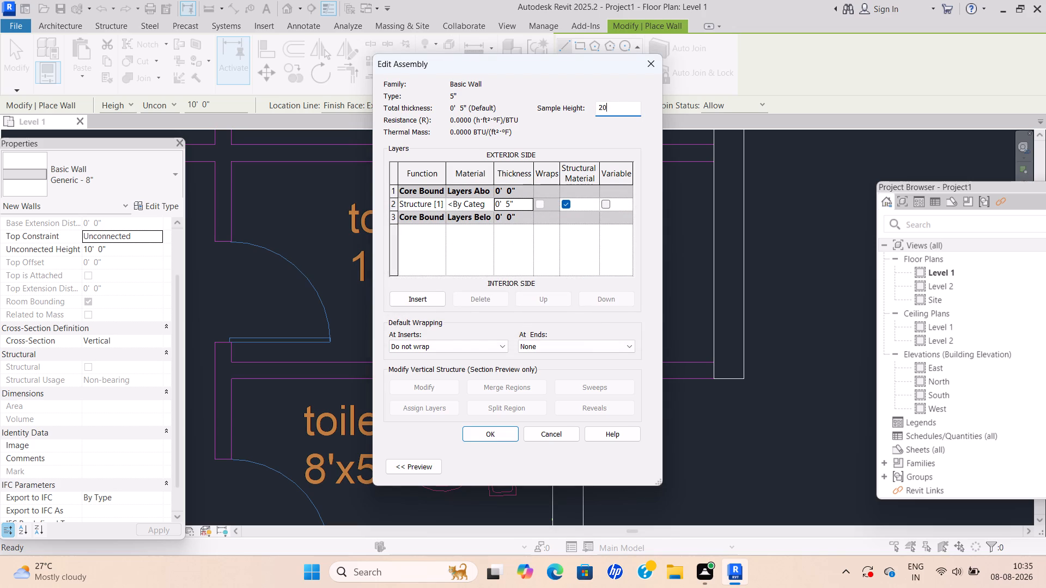
type("10")
key("apostrophe")
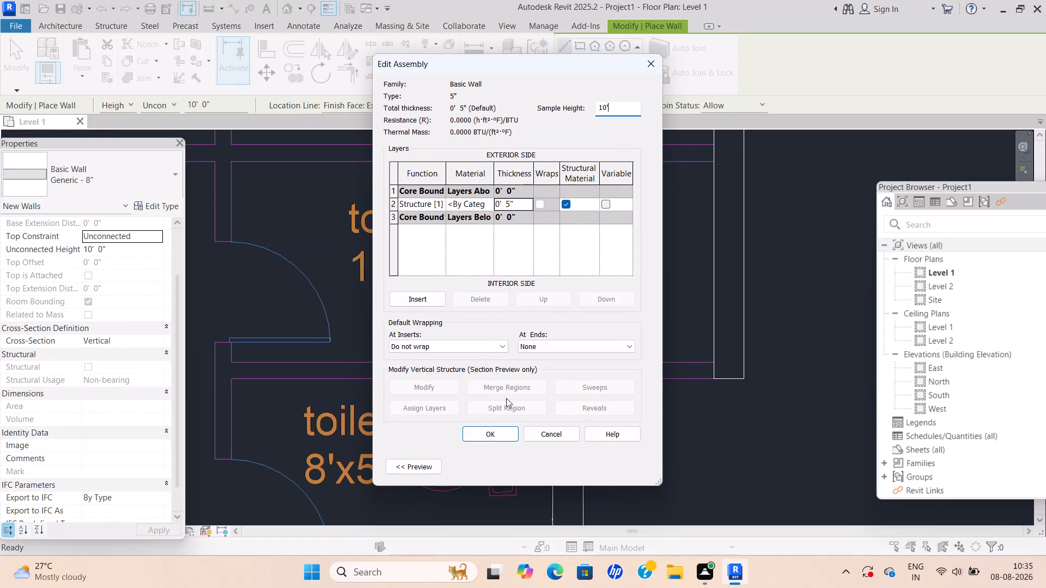
left_click(496, 434)
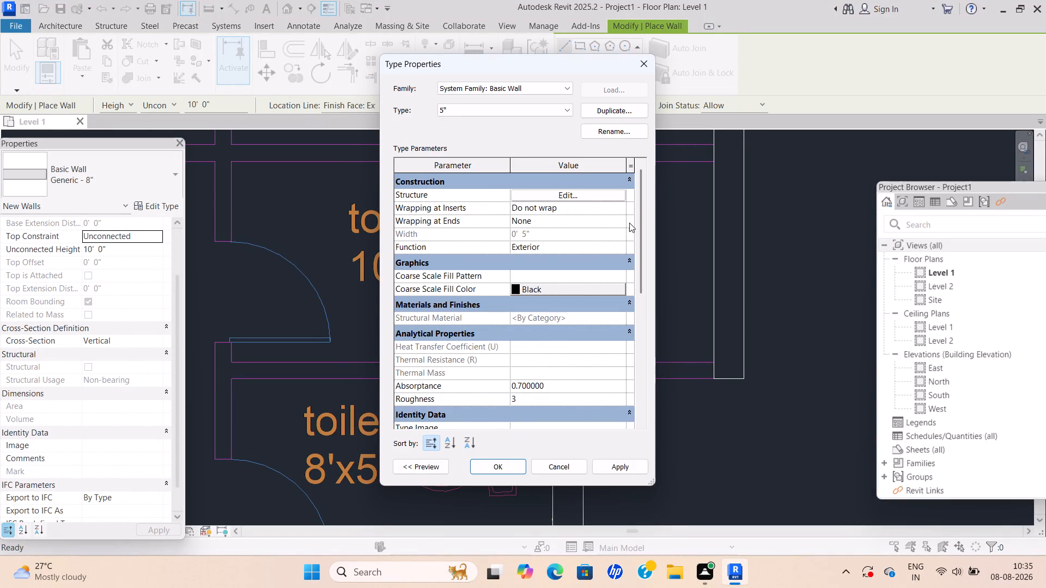
left_click(499, 471)
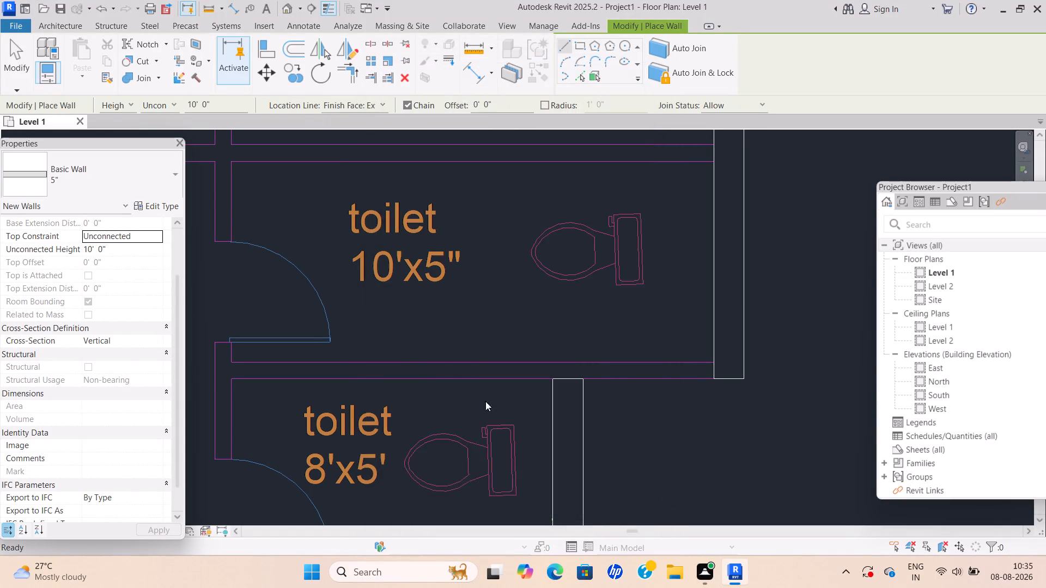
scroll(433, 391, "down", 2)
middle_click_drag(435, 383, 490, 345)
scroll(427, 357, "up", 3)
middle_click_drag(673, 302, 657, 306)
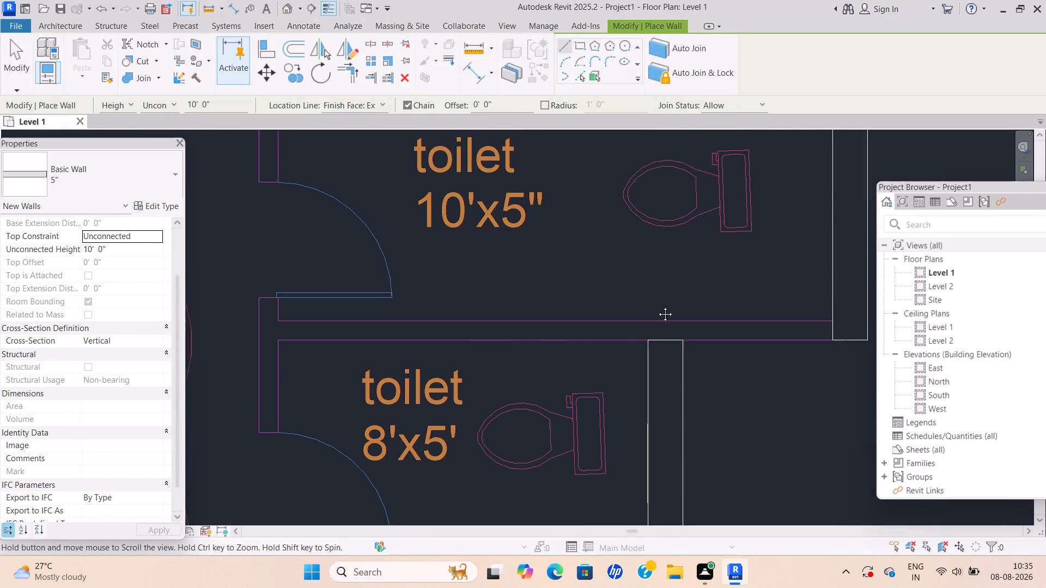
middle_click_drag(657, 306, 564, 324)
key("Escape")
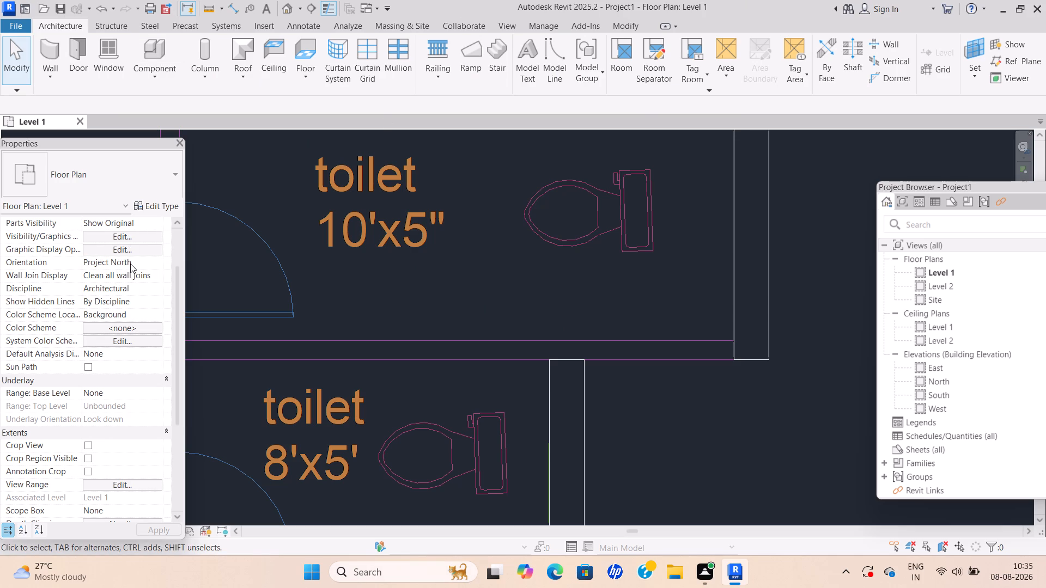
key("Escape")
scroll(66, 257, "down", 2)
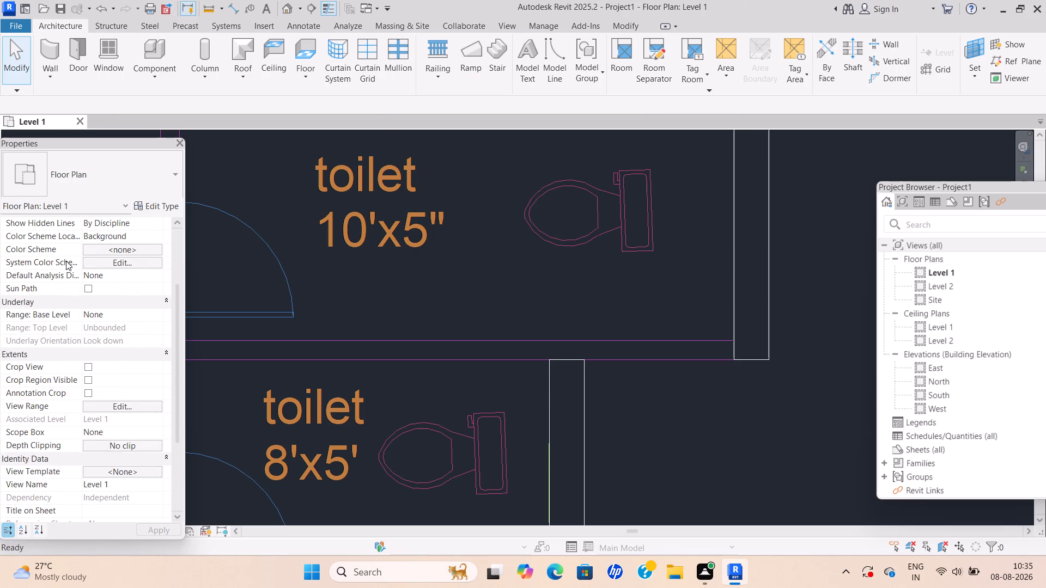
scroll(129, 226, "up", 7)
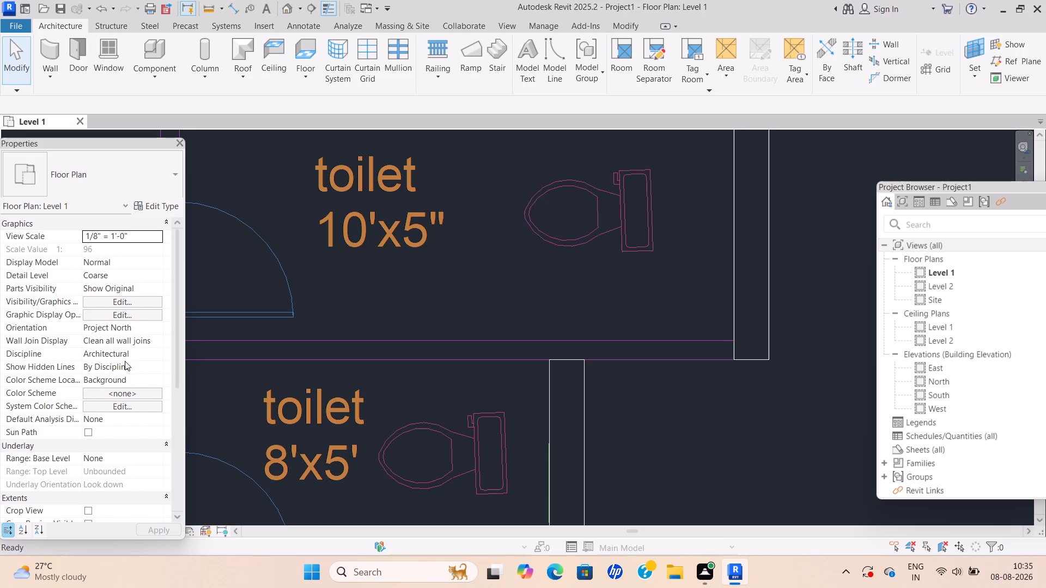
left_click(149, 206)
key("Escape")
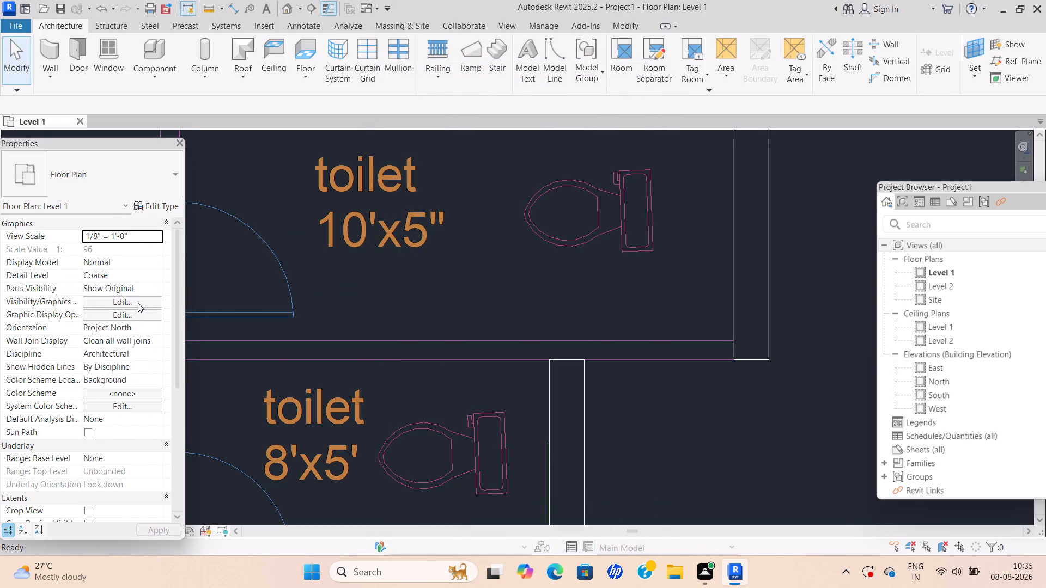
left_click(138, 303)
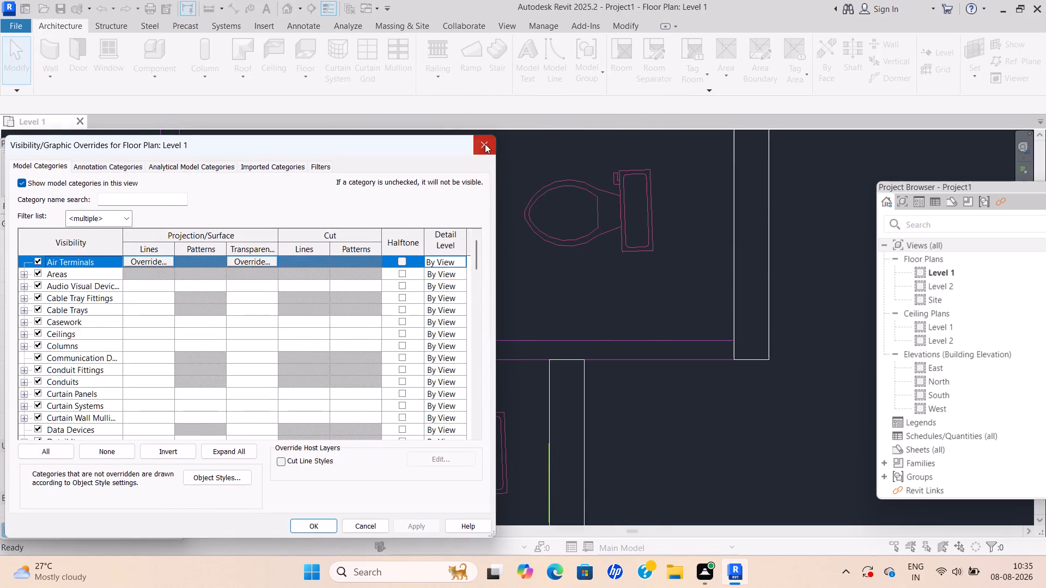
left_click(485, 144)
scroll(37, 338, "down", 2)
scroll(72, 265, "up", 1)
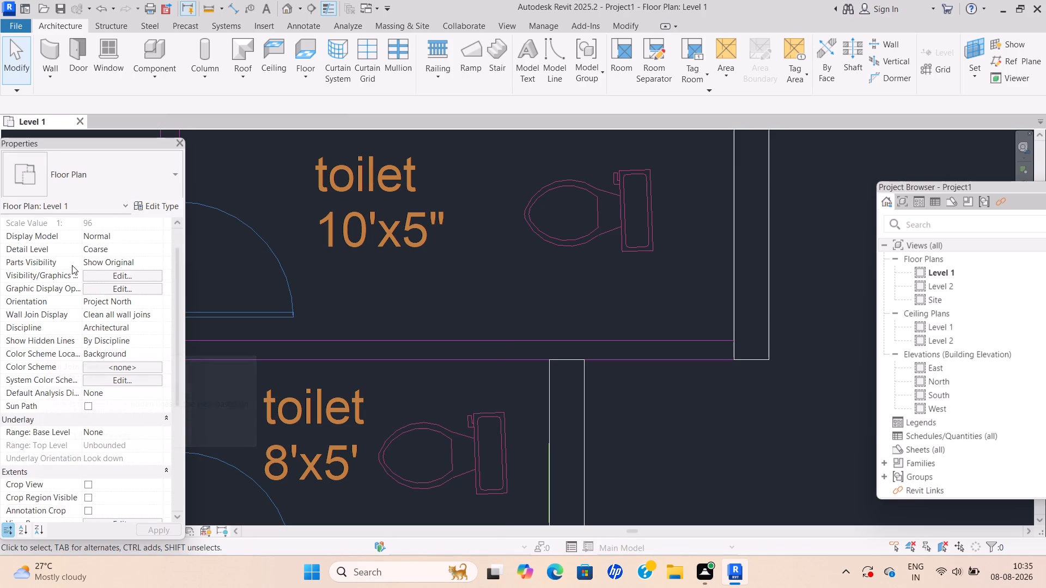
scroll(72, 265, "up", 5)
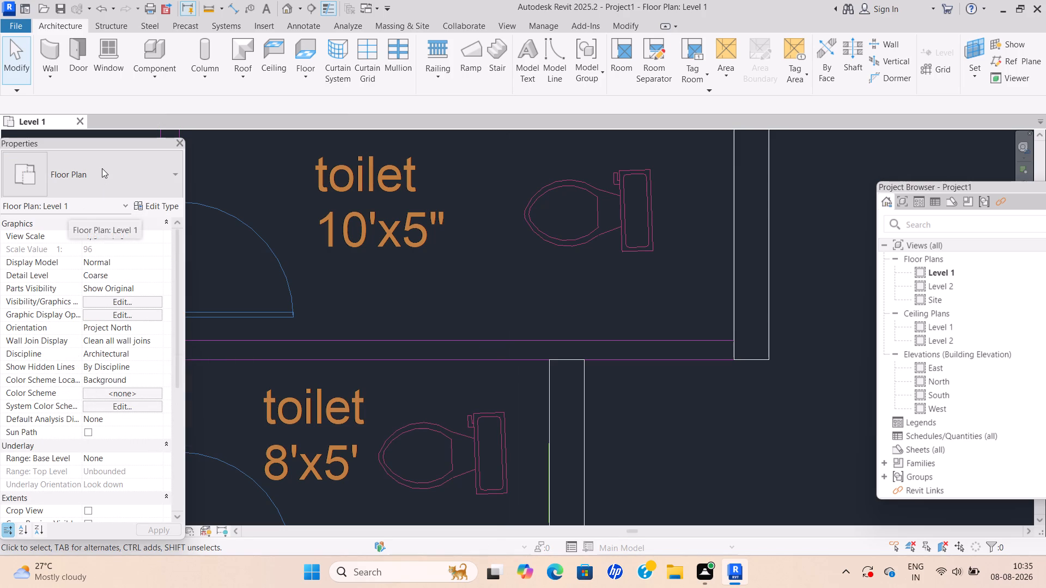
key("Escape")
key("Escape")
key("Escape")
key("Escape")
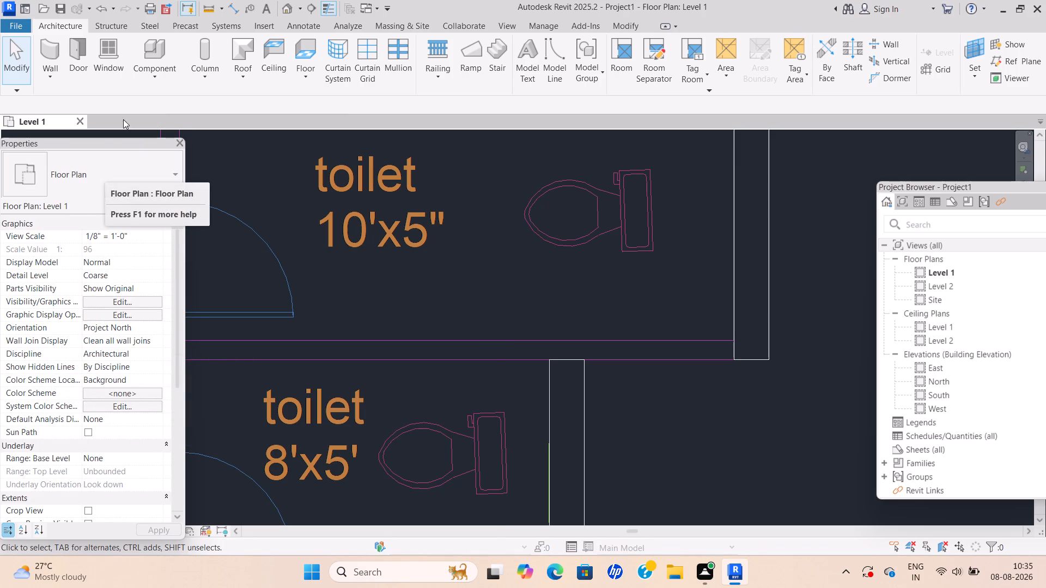
Draw a 5" architectural wall 12'-0" long along the partition between the two toilets, starting at the inner corner of the east 9" wall.
left_click(49, 78)
left_click(63, 97)
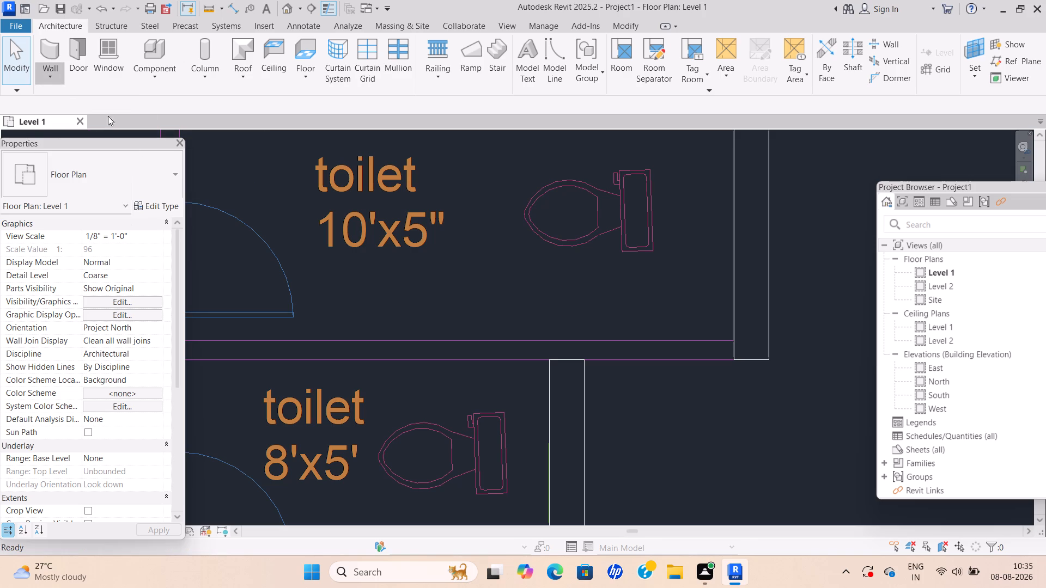
middle_click_drag(720, 369, 571, 421)
scroll(587, 396, "up", 5)
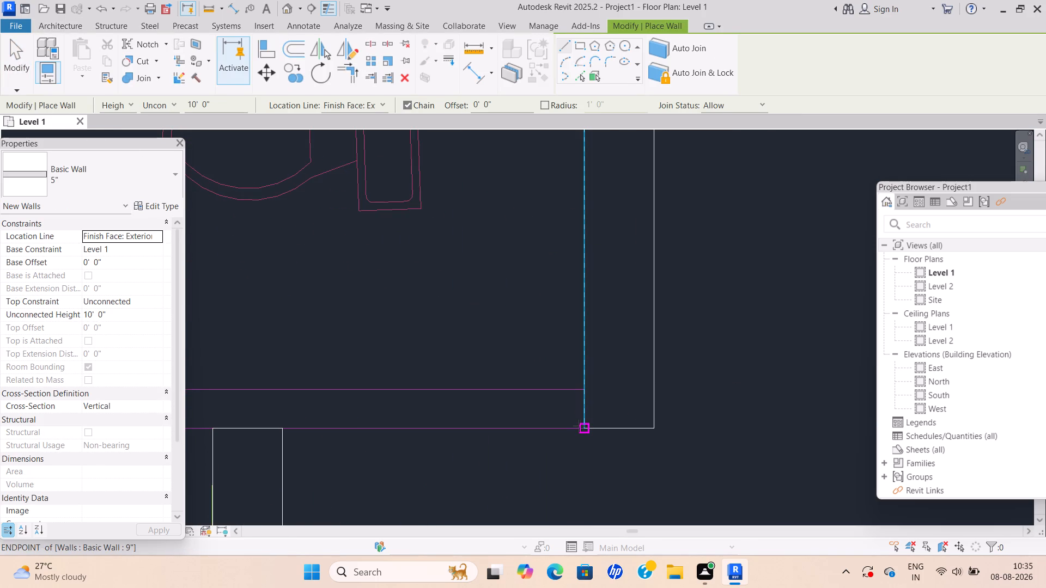
left_click(580, 426)
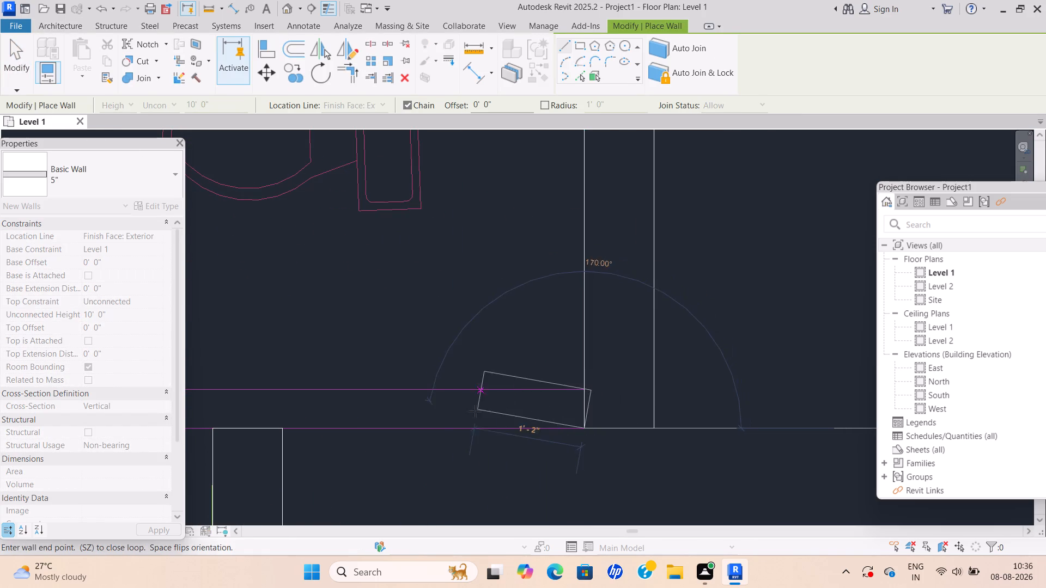
scroll(436, 421, "down", 1)
middle_click_drag(436, 421, 682, 384)
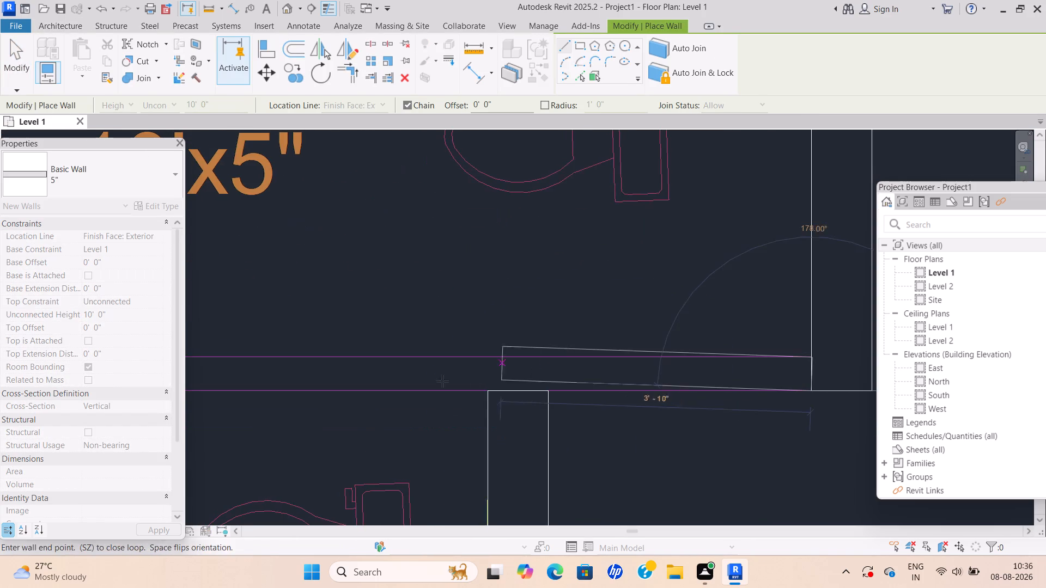
scroll(408, 389, "down", 2)
middle_click_drag(391, 402, 743, 391)
middle_click_drag(363, 381, 474, 403)
scroll(474, 403, "down", 1)
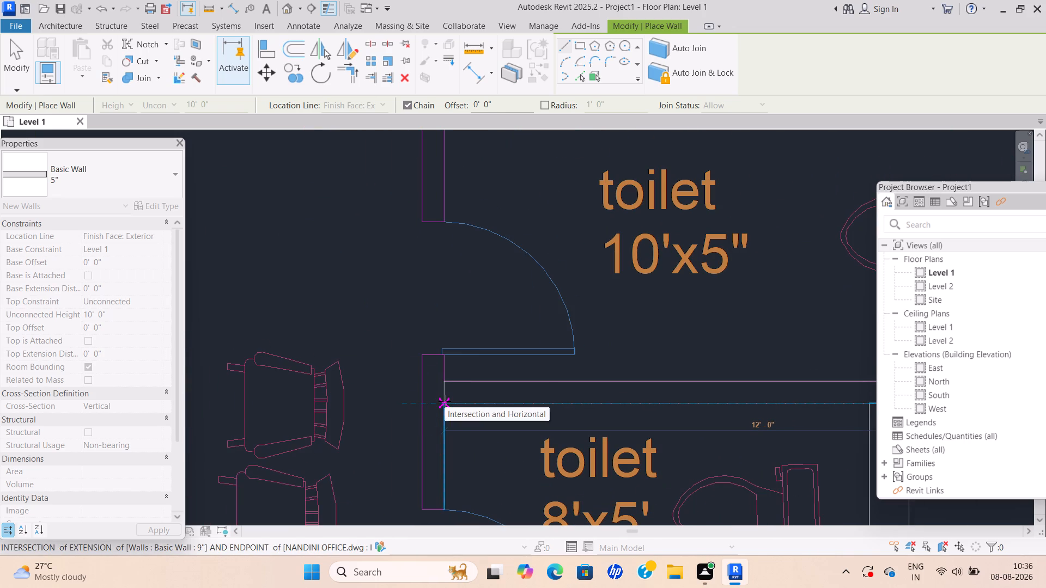
left_click(445, 401)
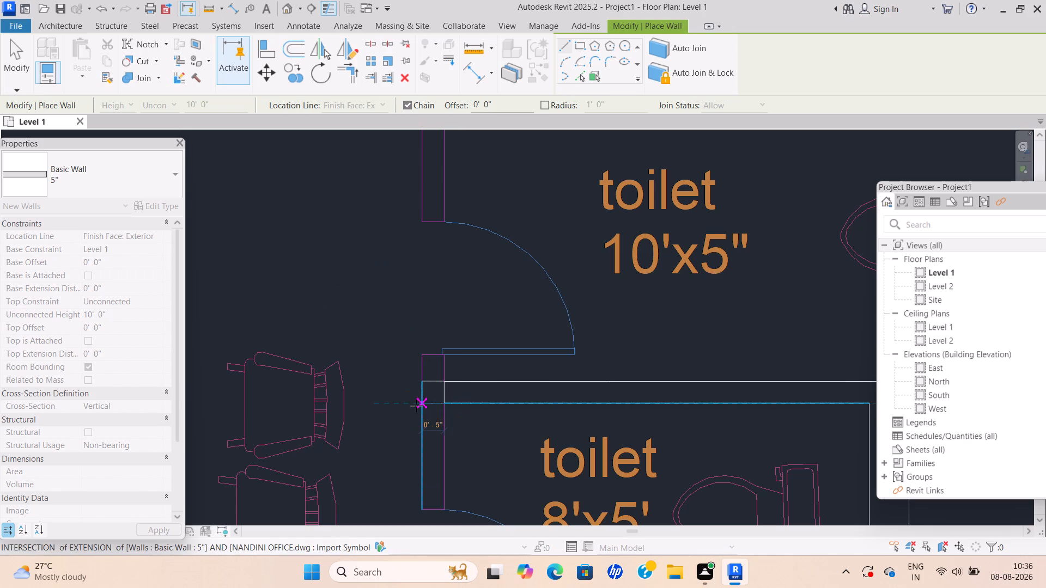
key("Escape")
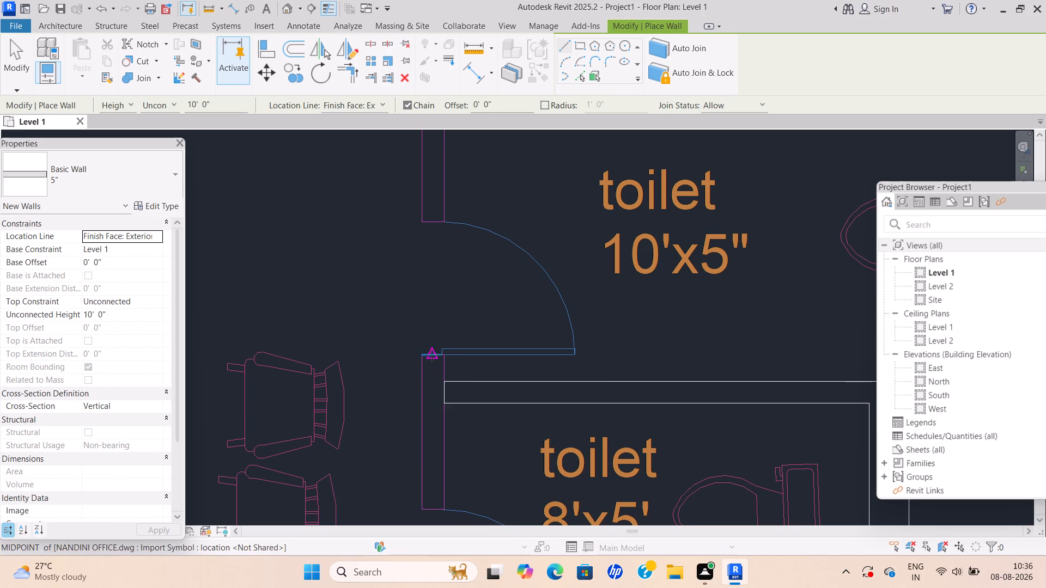
Draw a 5" wall about 2'-11" long from the 10'x5" toilet's door jamb down to the 8'x5' toilet's door jamb.
scroll(451, 362, "up", 4)
left_click(439, 347)
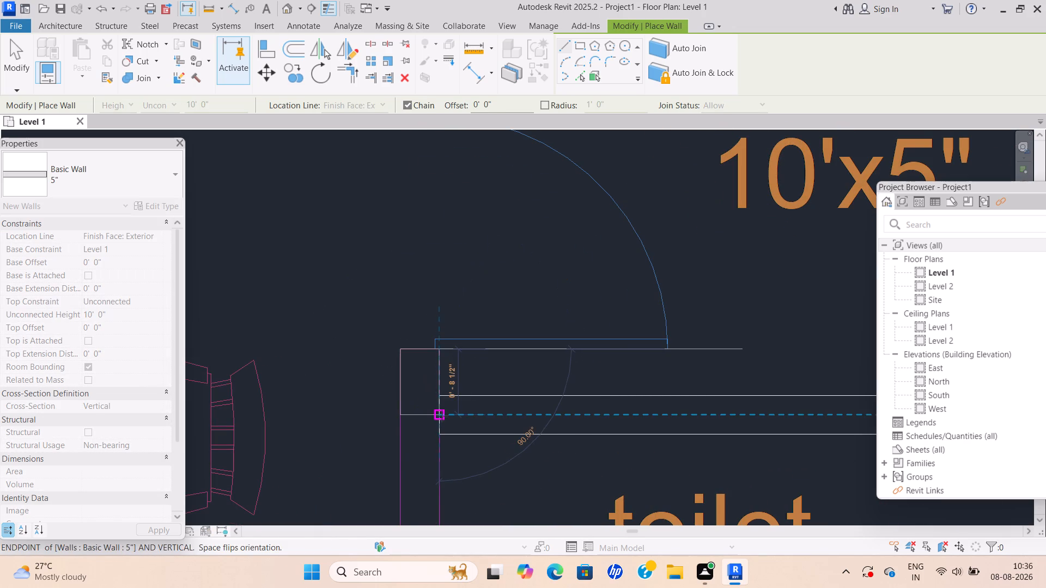
scroll(431, 435, "down", 3)
middle_click_drag(433, 438, 452, 258)
scroll(455, 375, "up", 3)
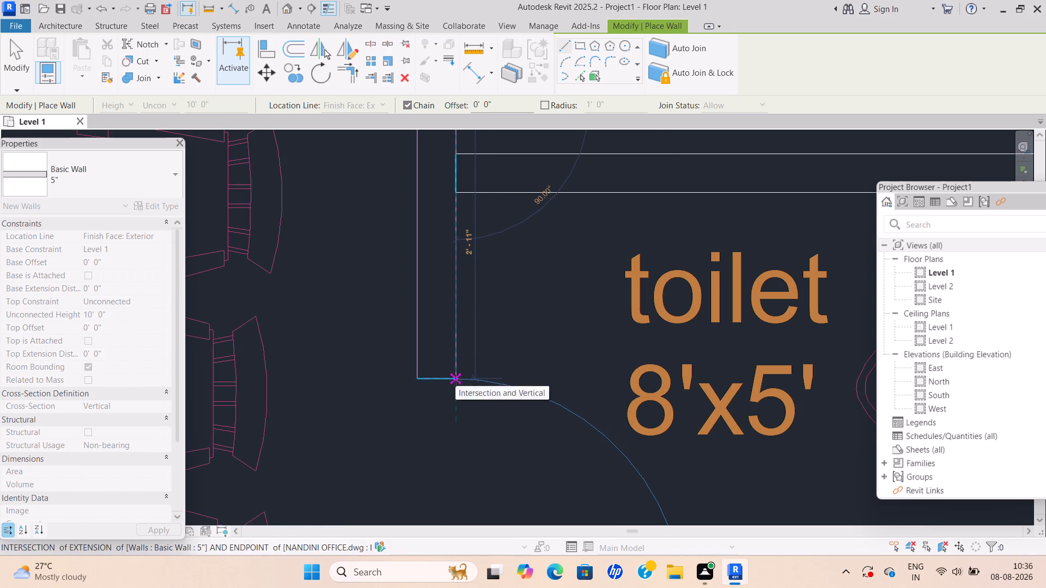
left_click(457, 381)
key("Escape")
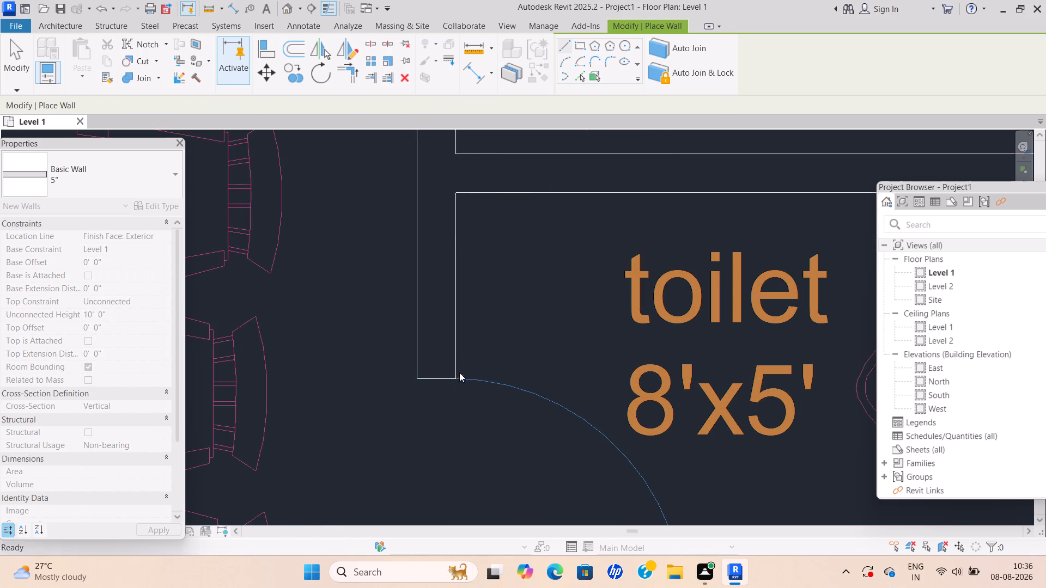
Inspect the walls traced so far in the default 3D view and return to the Level 1 floor plan.
scroll(492, 342, "down", 3)
middle_click_drag(496, 342, 448, 376)
scroll(649, 283, "down", 2)
middle_click_drag(649, 283, 537, 319)
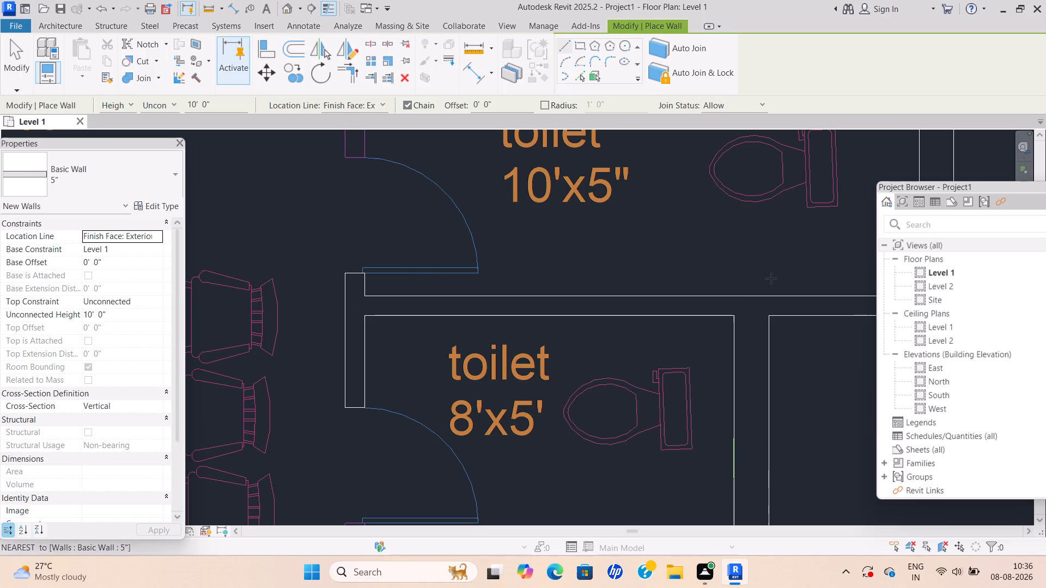
key("Escape")
scroll(653, 177, "down", 3)
middle_click_drag(646, 202, 624, 304)
middle_click_drag(576, 215, 567, 283)
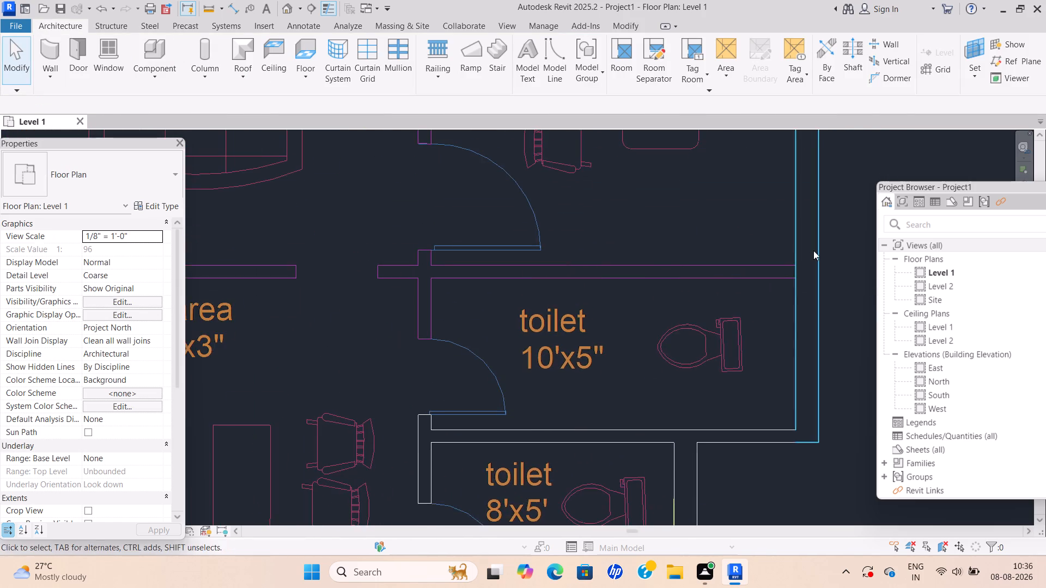
scroll(813, 250, "up", 5)
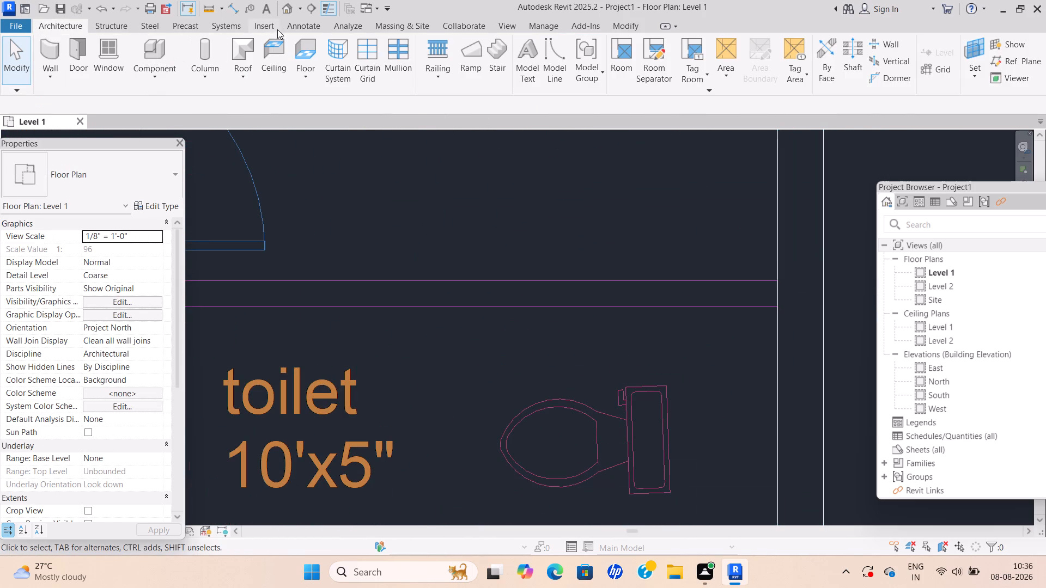
left_click(288, 13)
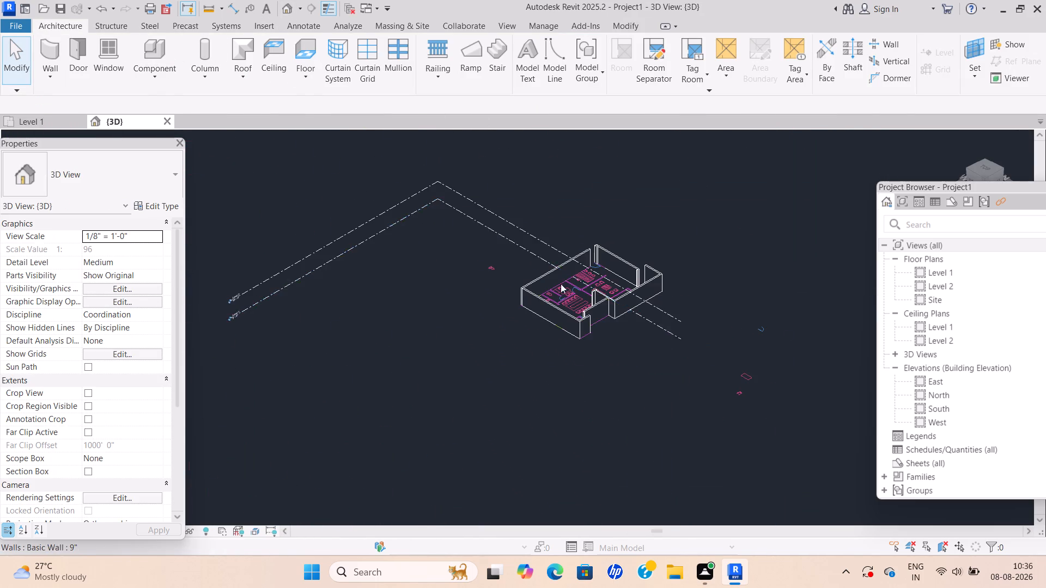
scroll(567, 286, "up", 10)
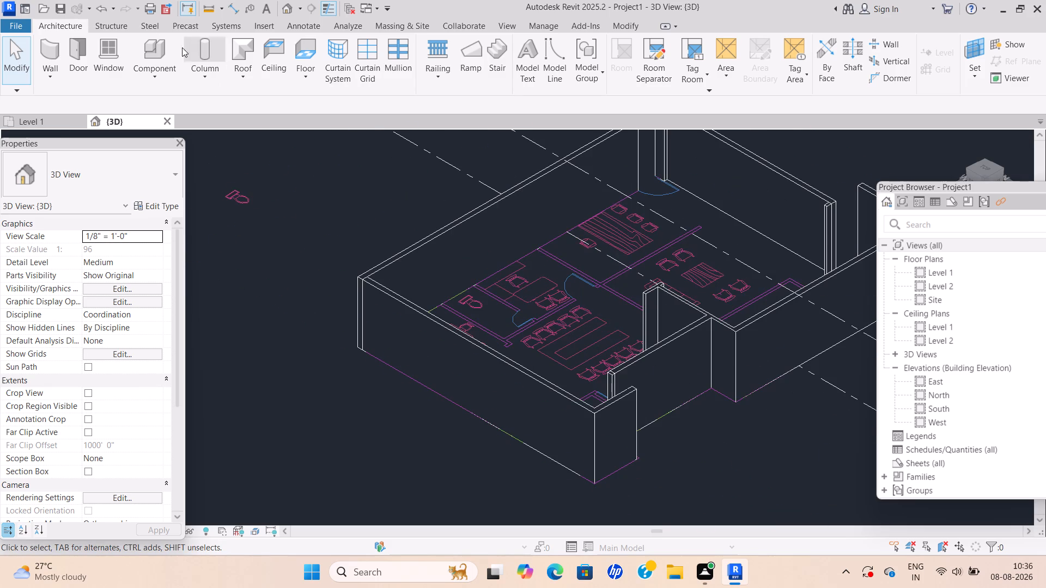
left_click(60, 122)
Draw a 5" architectural wall about 13'-6" long along the partition north of the 10'x5" toilet, from the east 9" wall to the partition's west end.
scroll(452, 326, "down", 5)
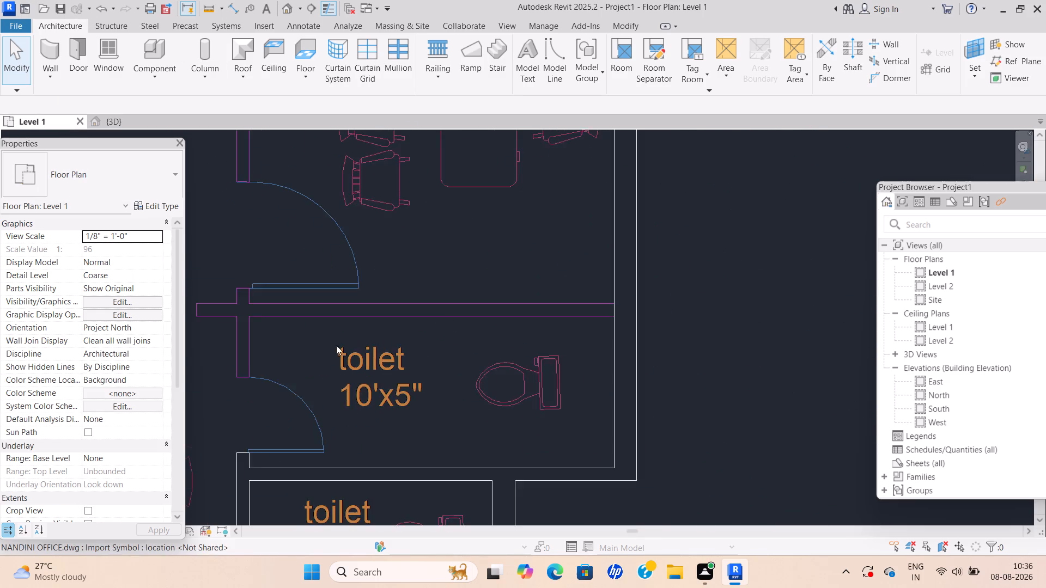
scroll(336, 345, "down", 2)
middle_click_drag(316, 343, 407, 346)
scroll(409, 346, "down", 1)
scroll(595, 305, "up", 9)
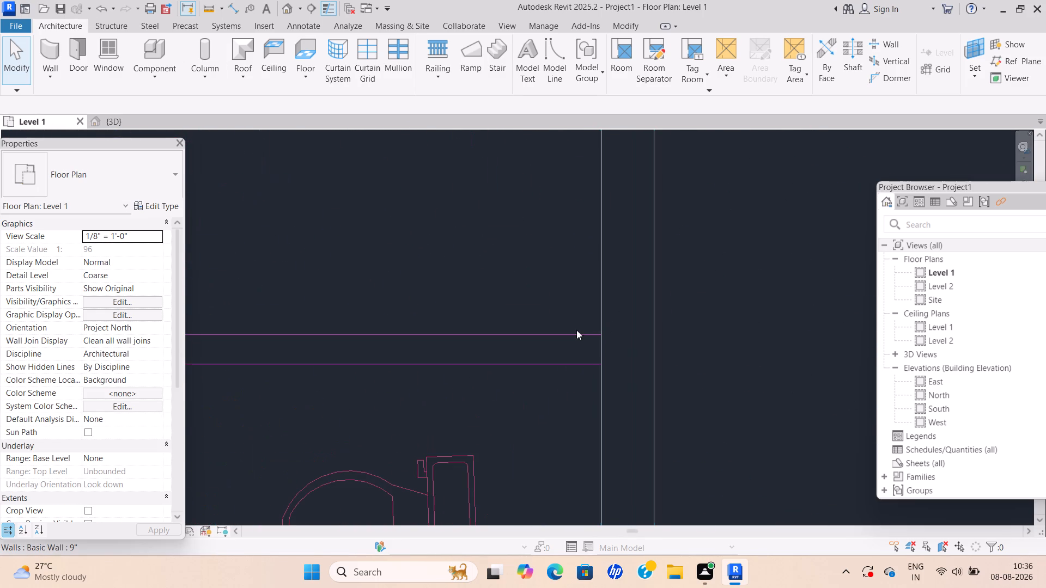
left_click(54, 77)
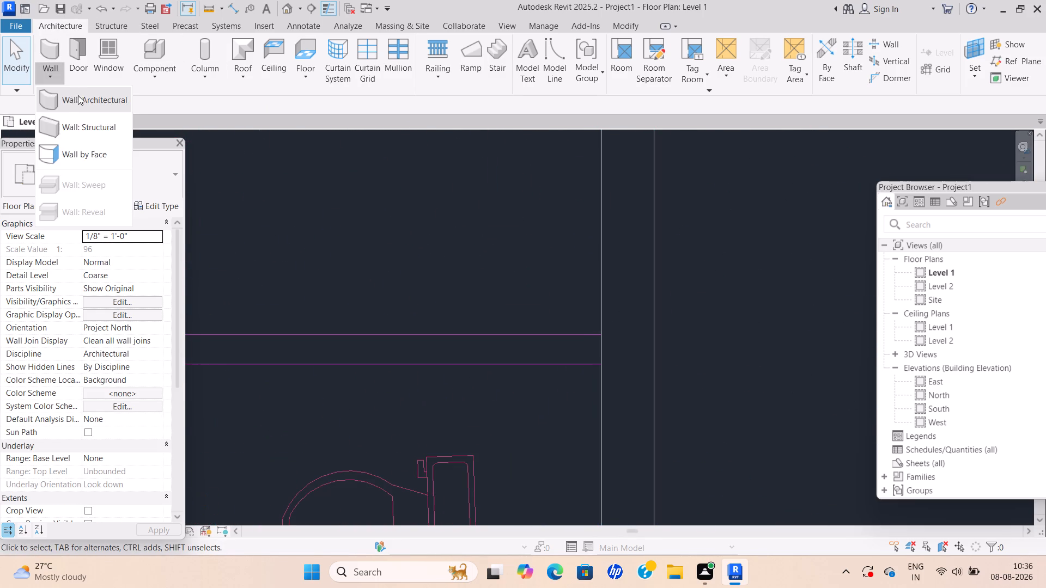
left_click(80, 97)
scroll(543, 326, "up", 4)
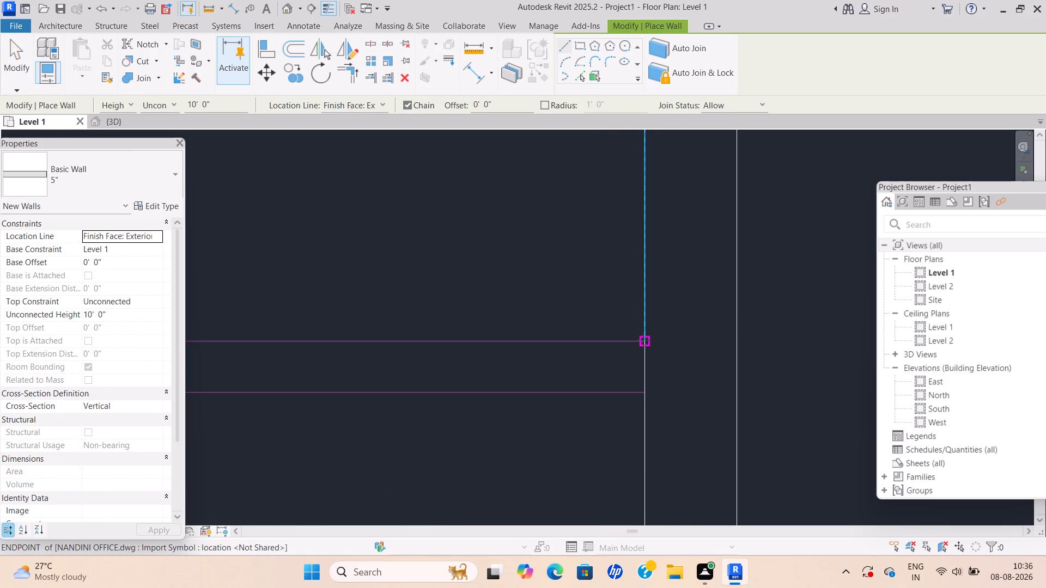
left_click(643, 340)
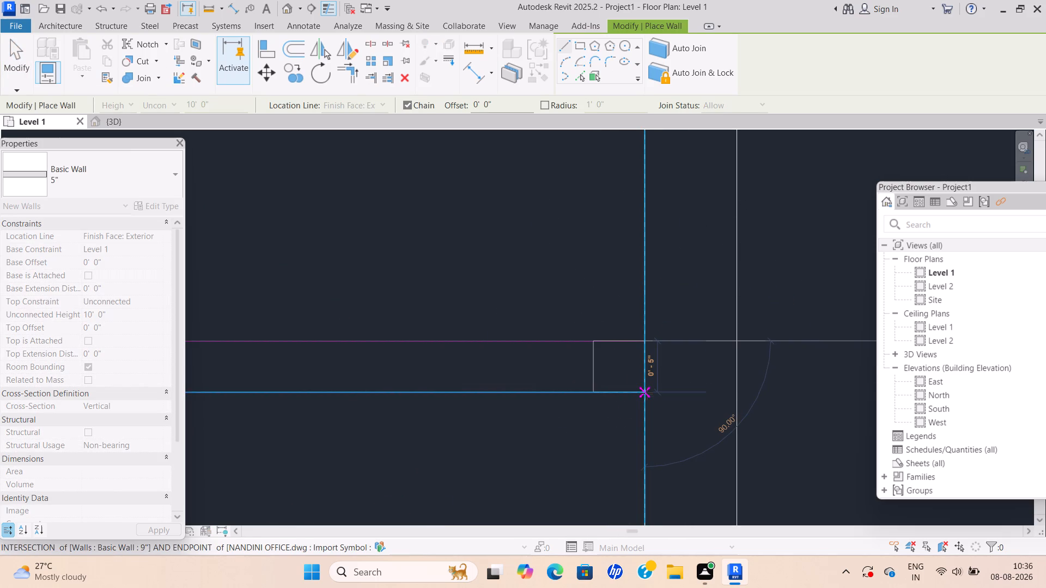
left_click(646, 393)
scroll(458, 390, "down", 3)
middle_click_drag(460, 393, 696, 392)
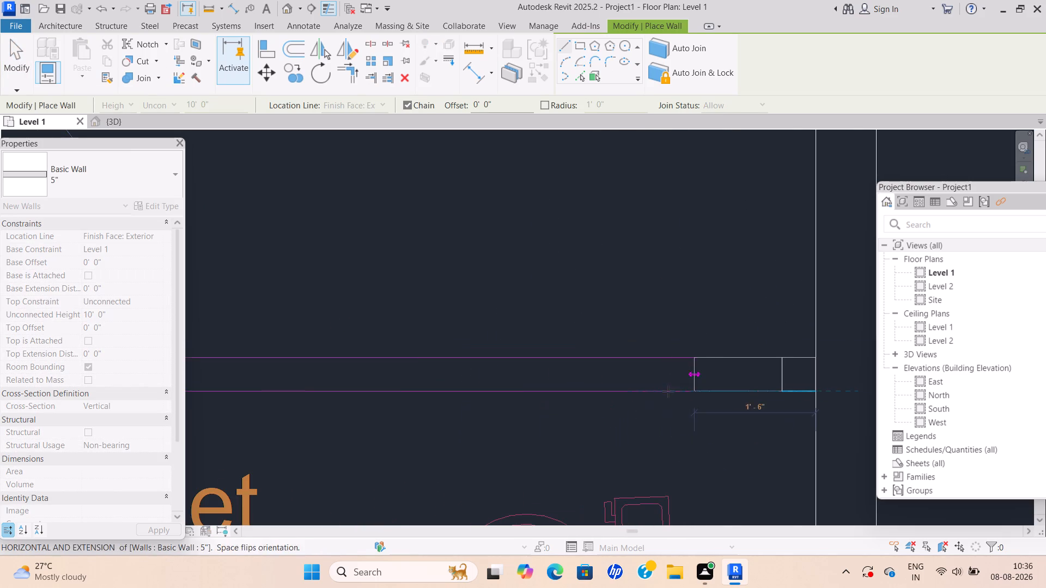
scroll(410, 398, "down", 2)
middle_click_drag(410, 398, 579, 393)
scroll(336, 385, "down", 2)
middle_click_drag(551, 370, 584, 370)
middle_click_drag(329, 375, 513, 379)
scroll(487, 381, "down", 1)
scroll(425, 389, "up", 5)
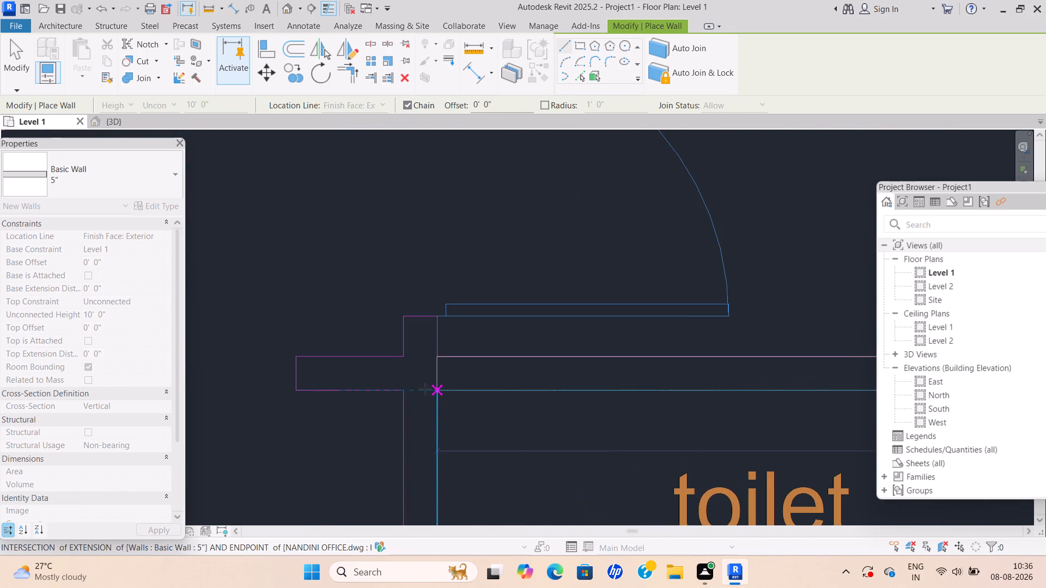
left_click(425, 389)
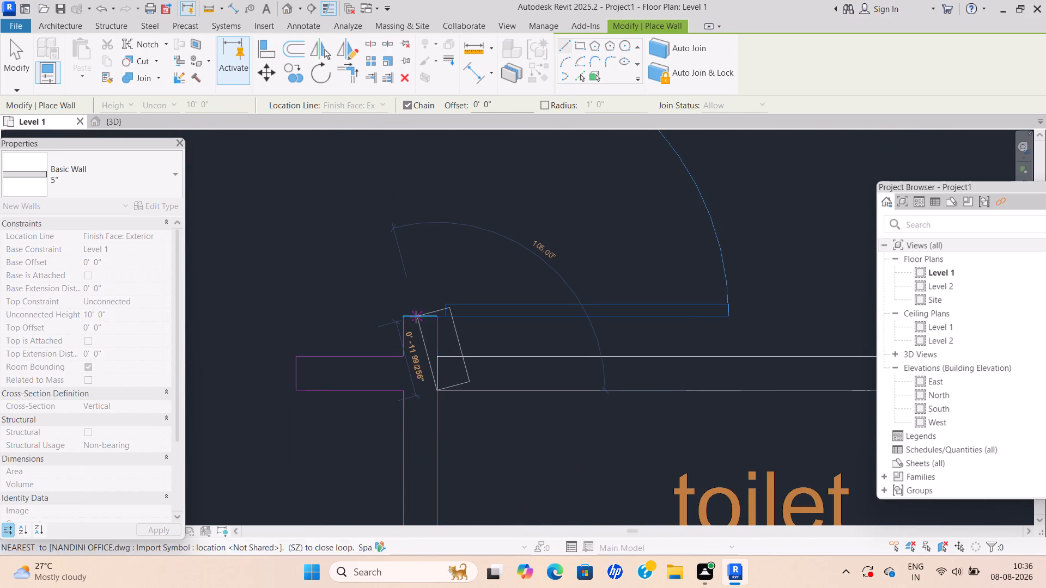
left_click(297, 388)
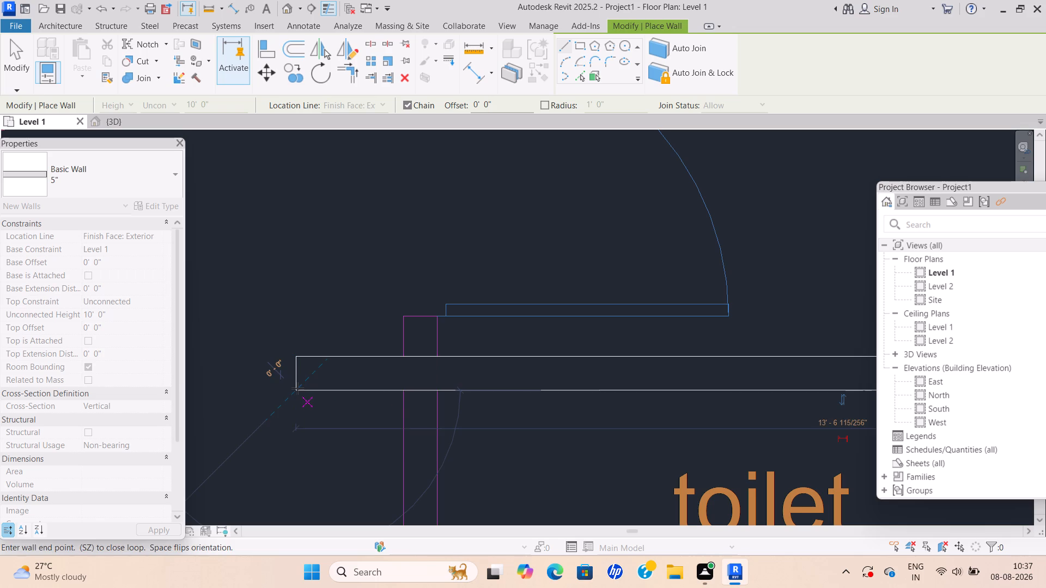
key("Escape")
Draw a 5" wall about 2'-11" long across that partition, from the manager room's door jamb down to the 10'x5" toilet's door jamb.
scroll(422, 322, "up", 4)
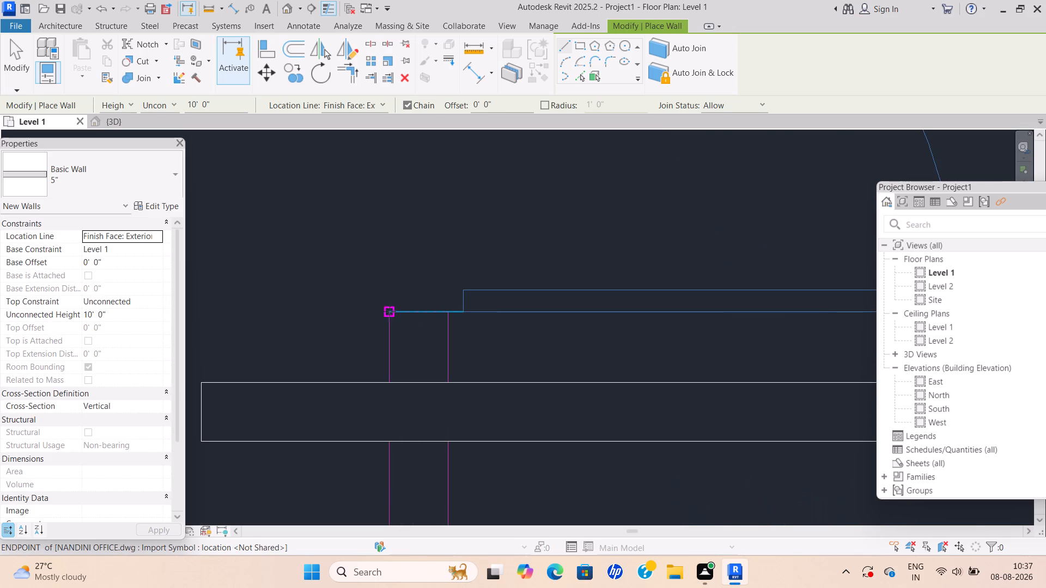
left_click(448, 313)
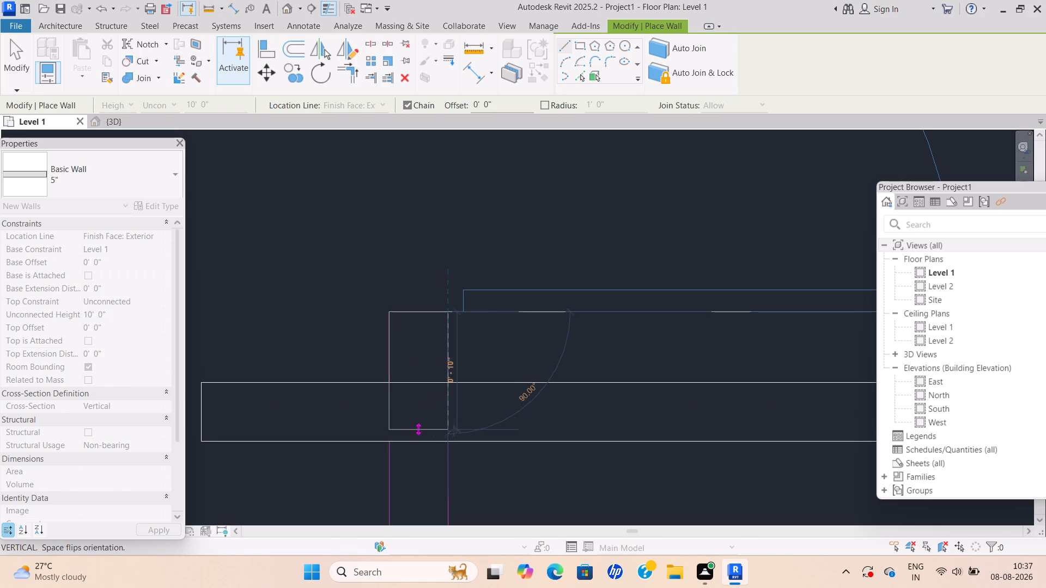
scroll(450, 432, "down", 1)
middle_click_drag(450, 432, 447, 224)
scroll(443, 407, "down", 3)
middle_click_drag(441, 393, 440, 333)
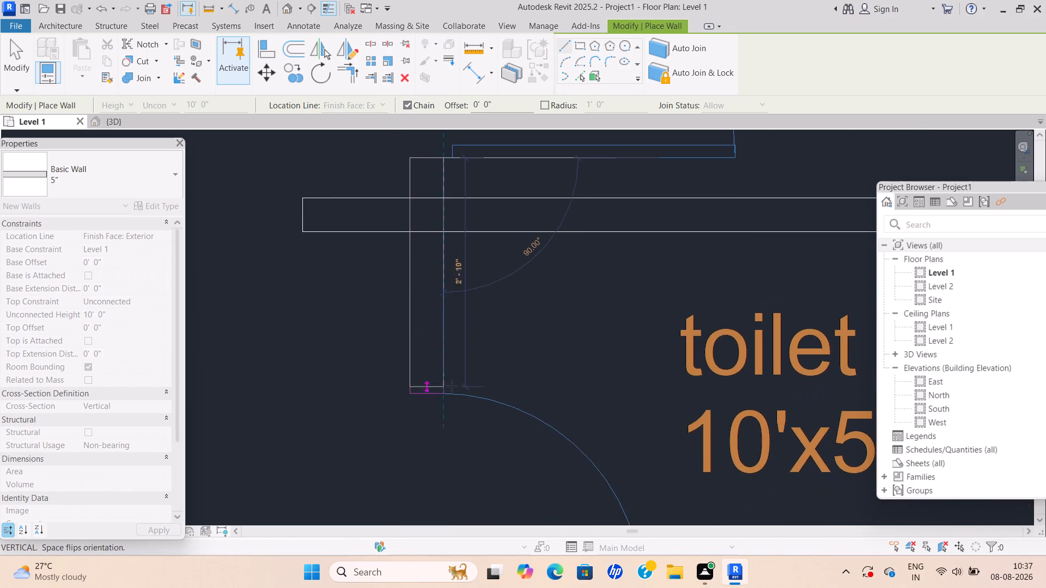
scroll(452, 395, "up", 3)
left_click(439, 391)
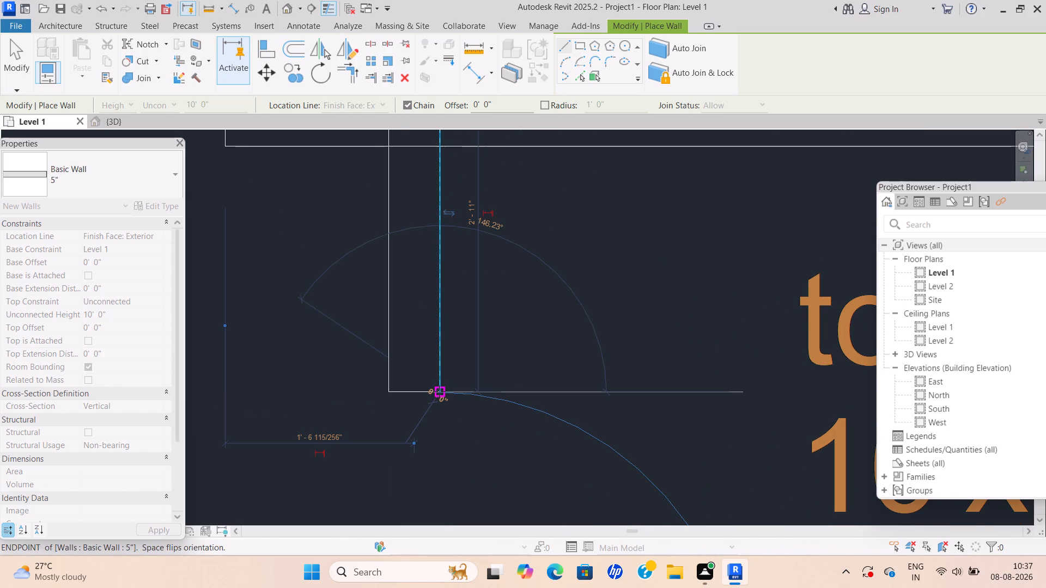
key("Escape")
Draw a 5" wall along the manager room's north partition, from the east 9" wall's inner face to the partition's west corner.
scroll(508, 328, "down", 12)
middle_click_drag(510, 328, 475, 401)
middle_click_drag(549, 323, 544, 364)
scroll(543, 364, "down", 1)
middle_click_drag(558, 299, 555, 362)
scroll(591, 274, "down", 1)
middle_click_drag(591, 274, 586, 331)
middle_click_drag(577, 290, 585, 317)
middle_click_drag(721, 223, 651, 326)
scroll(640, 308, "up", 5)
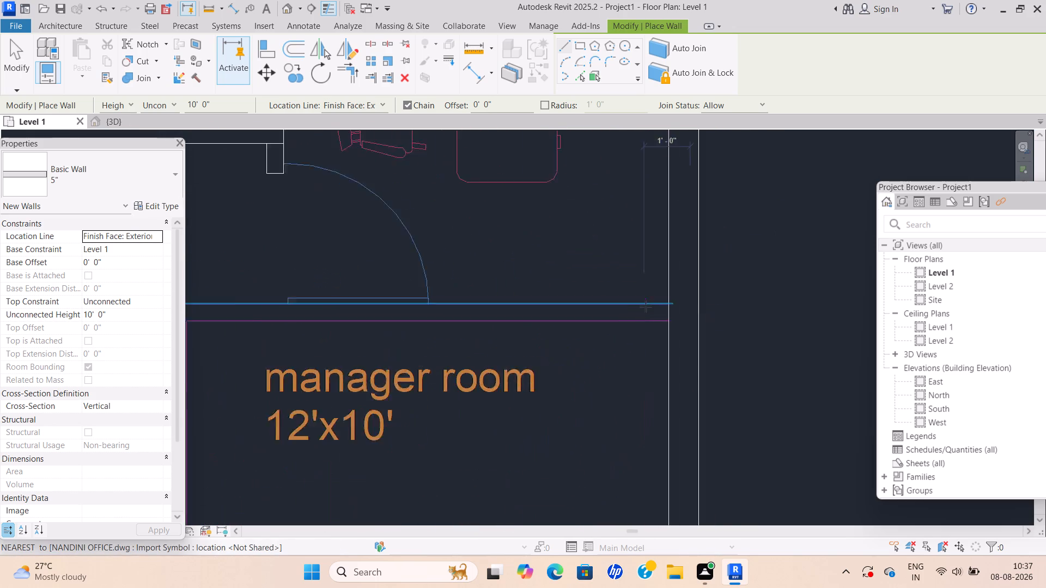
scroll(646, 307, "up", 8)
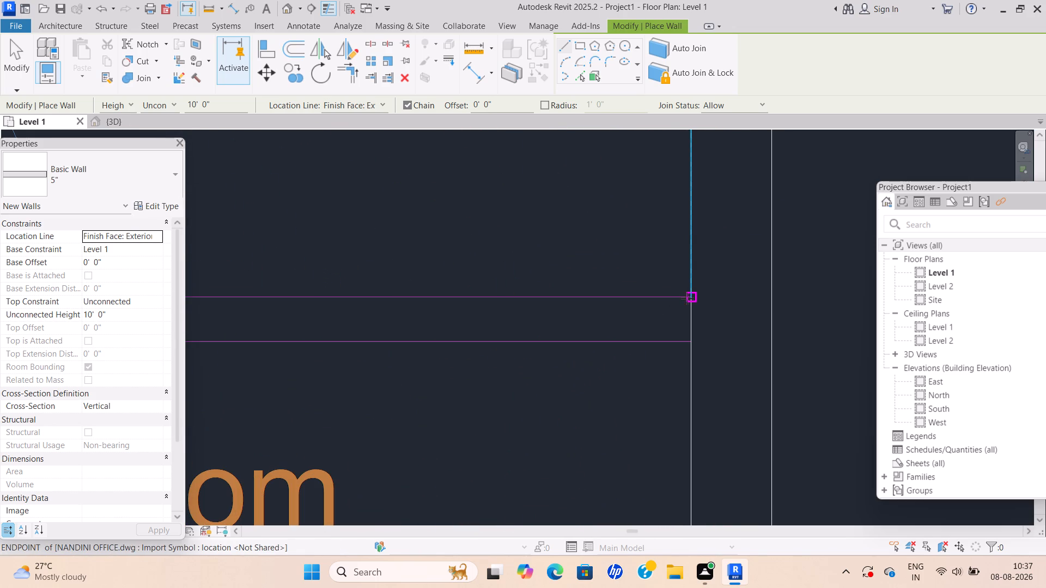
left_click(689, 298)
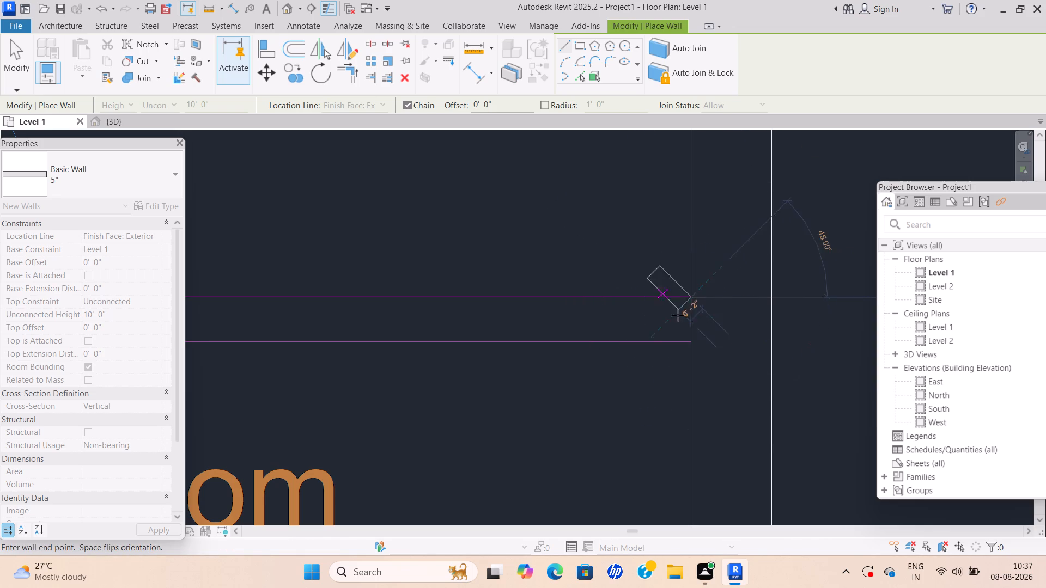
key("Escape")
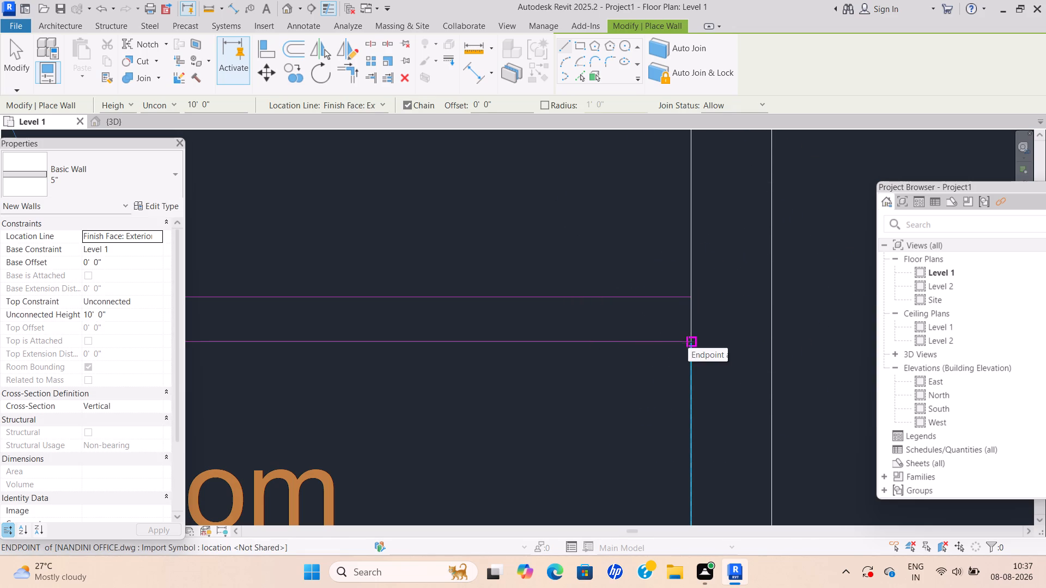
left_click(688, 342)
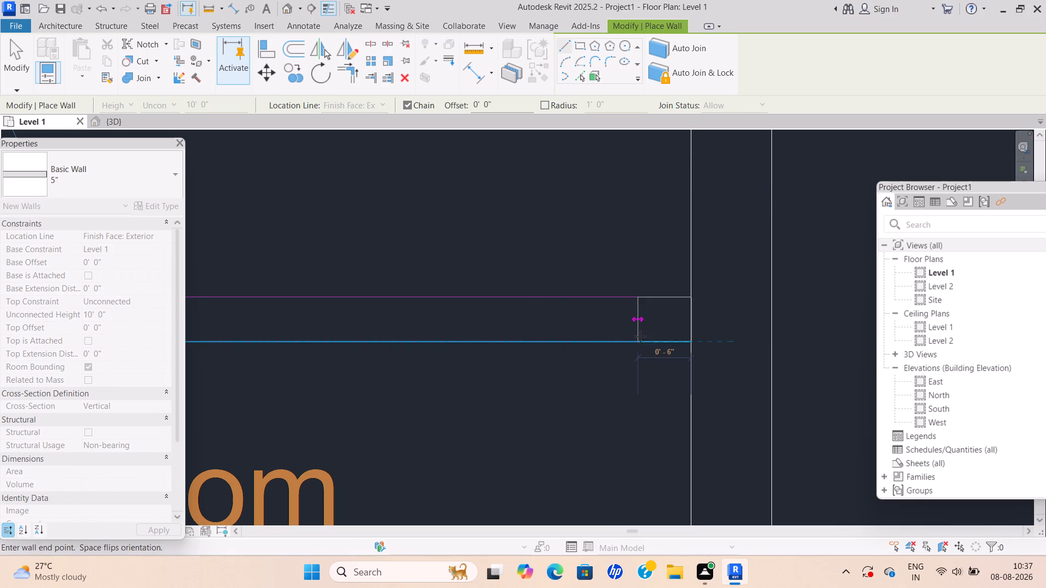
scroll(380, 379, "down", 2)
middle_click_drag(384, 381, 665, 338)
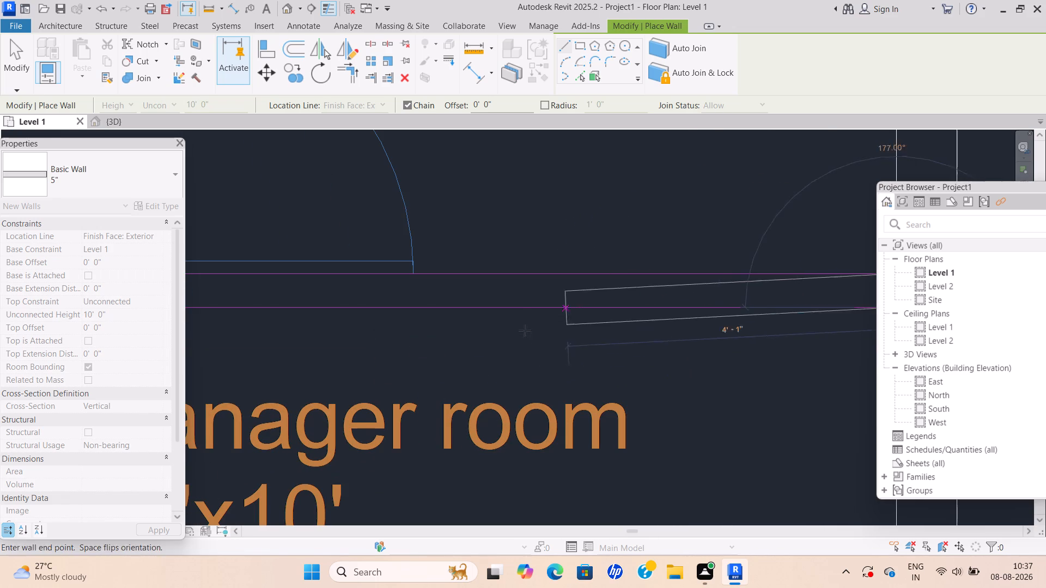
middle_click_drag(404, 353, 419, 328)
middle_click_drag(415, 281, 741, 351)
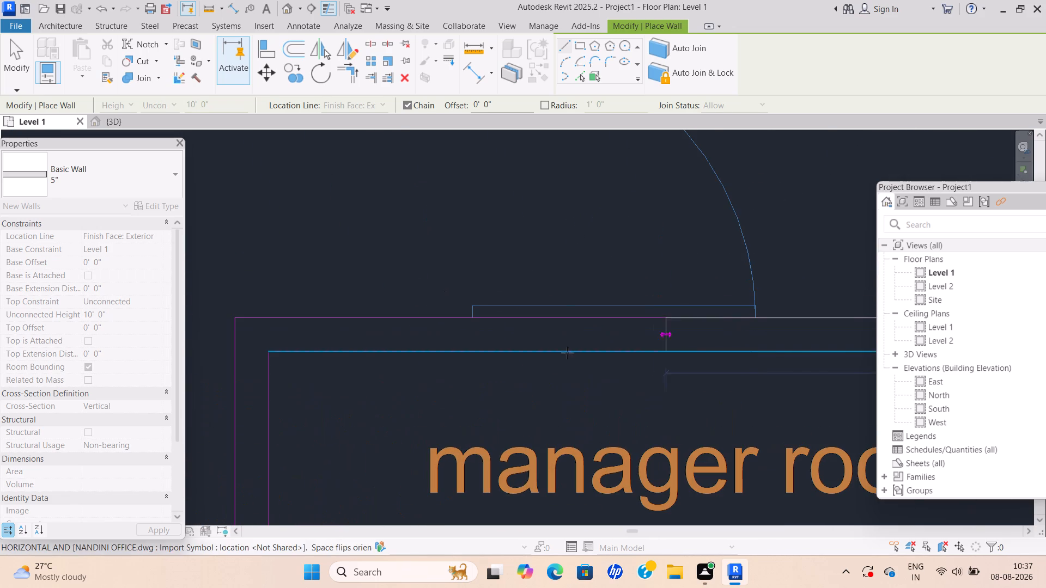
scroll(392, 339, "down", 1)
middle_click_drag(382, 350, 579, 351)
scroll(443, 354, "up", 2)
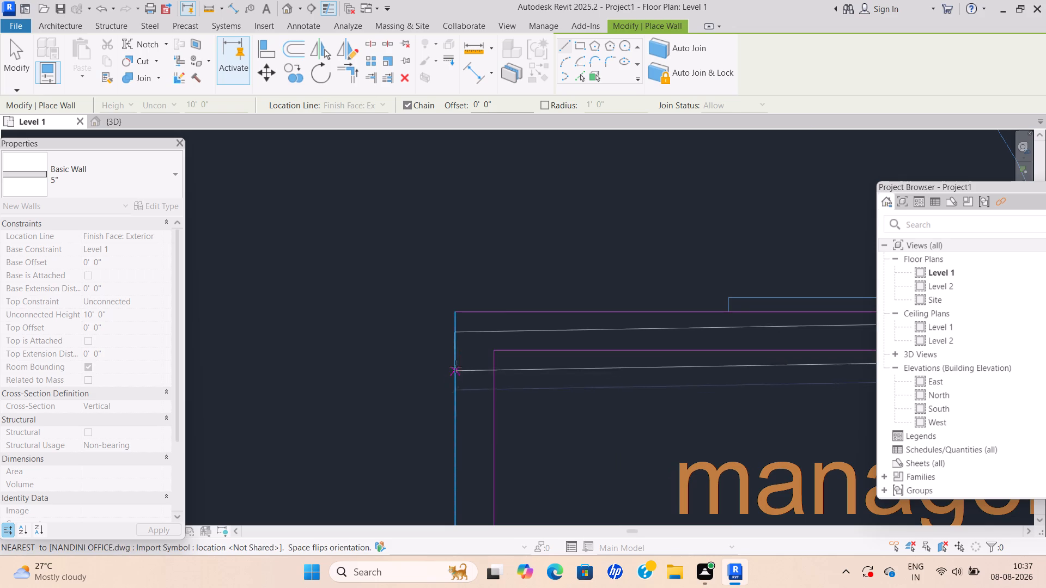
left_click(454, 348)
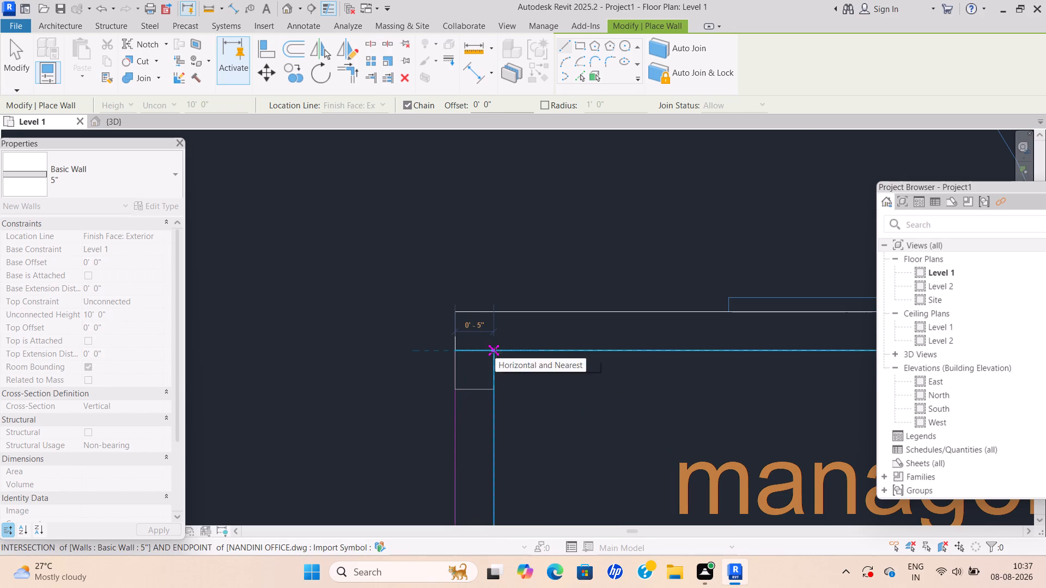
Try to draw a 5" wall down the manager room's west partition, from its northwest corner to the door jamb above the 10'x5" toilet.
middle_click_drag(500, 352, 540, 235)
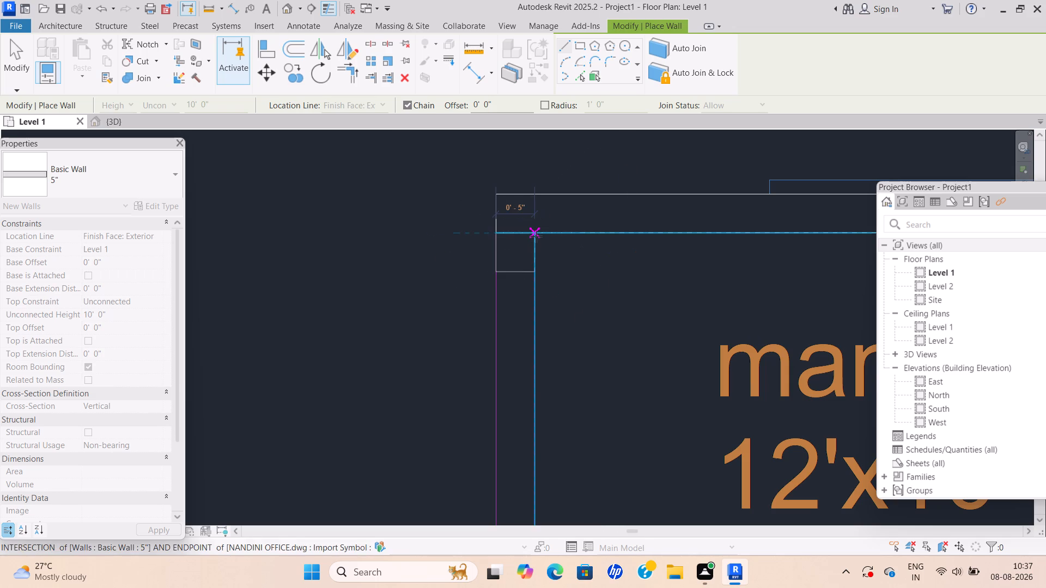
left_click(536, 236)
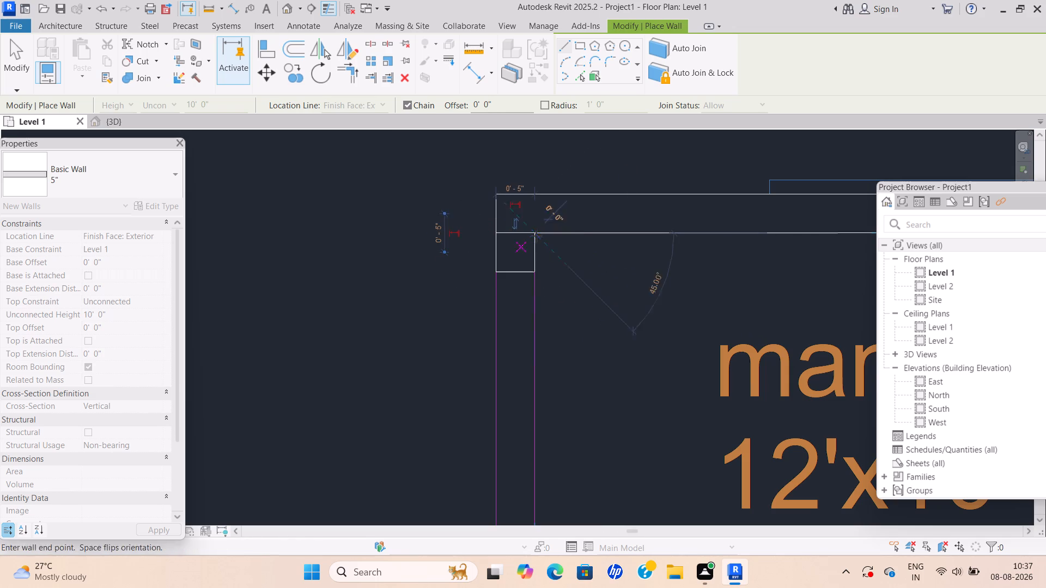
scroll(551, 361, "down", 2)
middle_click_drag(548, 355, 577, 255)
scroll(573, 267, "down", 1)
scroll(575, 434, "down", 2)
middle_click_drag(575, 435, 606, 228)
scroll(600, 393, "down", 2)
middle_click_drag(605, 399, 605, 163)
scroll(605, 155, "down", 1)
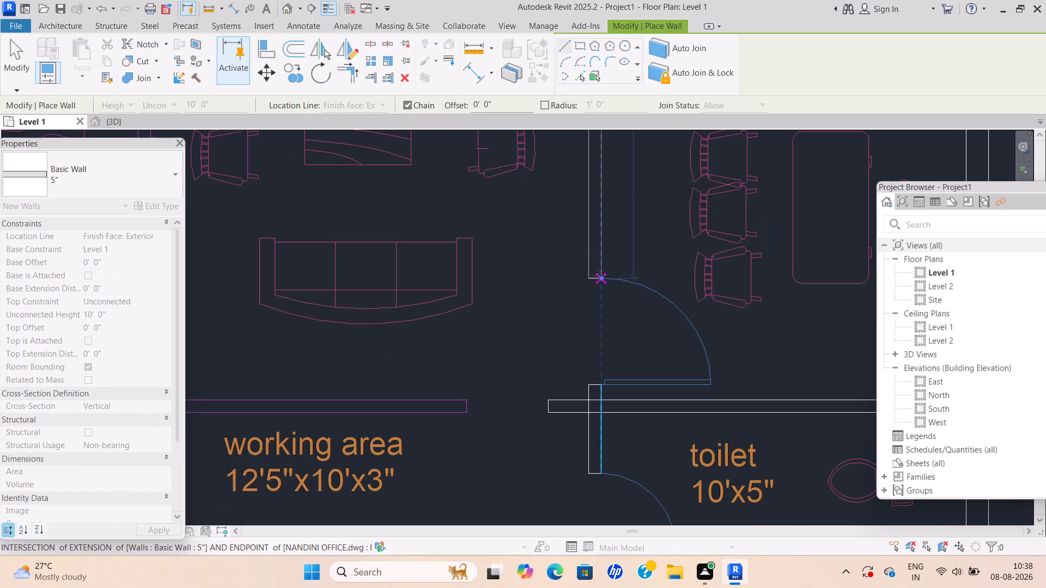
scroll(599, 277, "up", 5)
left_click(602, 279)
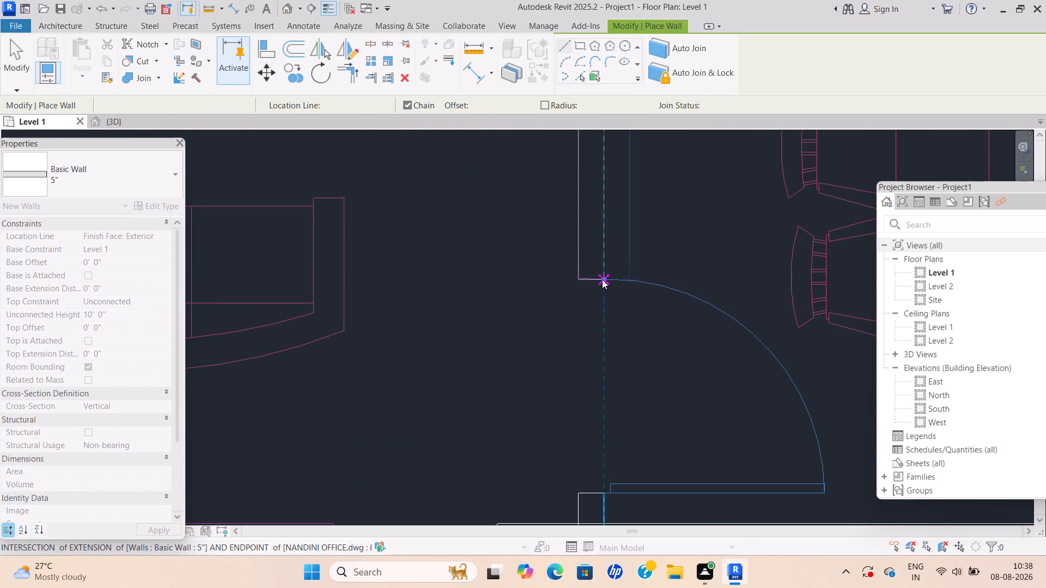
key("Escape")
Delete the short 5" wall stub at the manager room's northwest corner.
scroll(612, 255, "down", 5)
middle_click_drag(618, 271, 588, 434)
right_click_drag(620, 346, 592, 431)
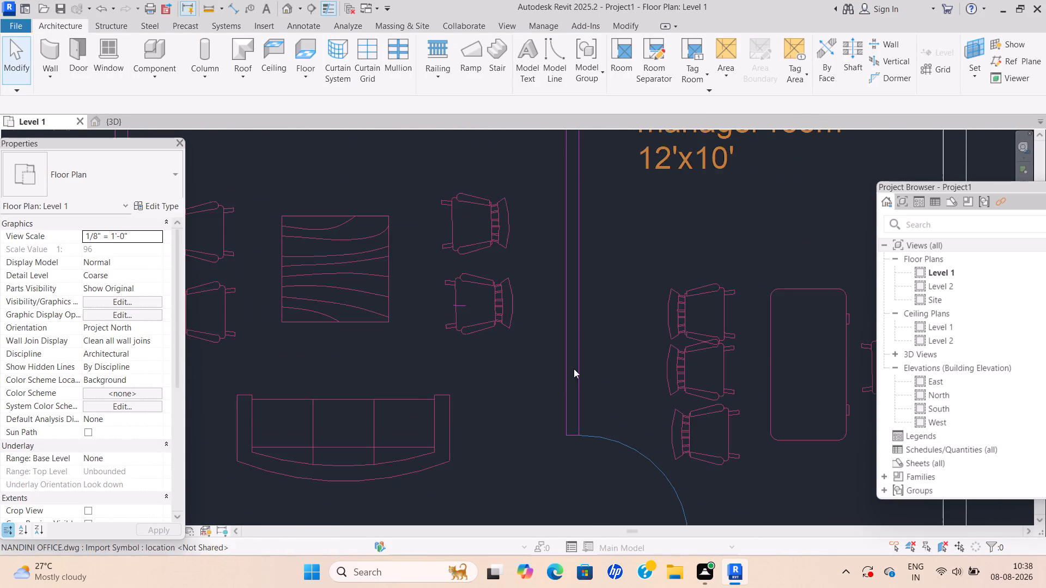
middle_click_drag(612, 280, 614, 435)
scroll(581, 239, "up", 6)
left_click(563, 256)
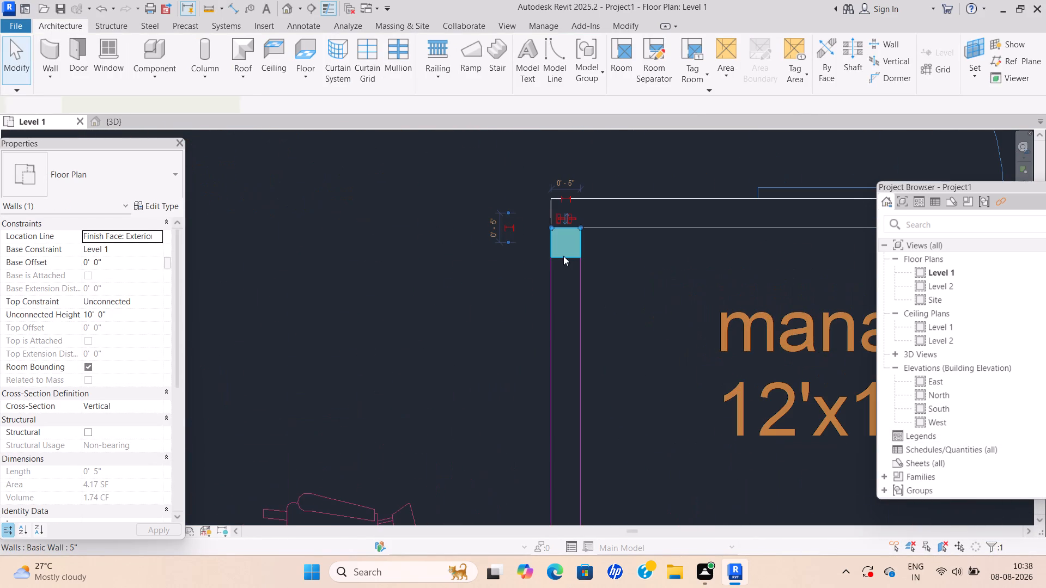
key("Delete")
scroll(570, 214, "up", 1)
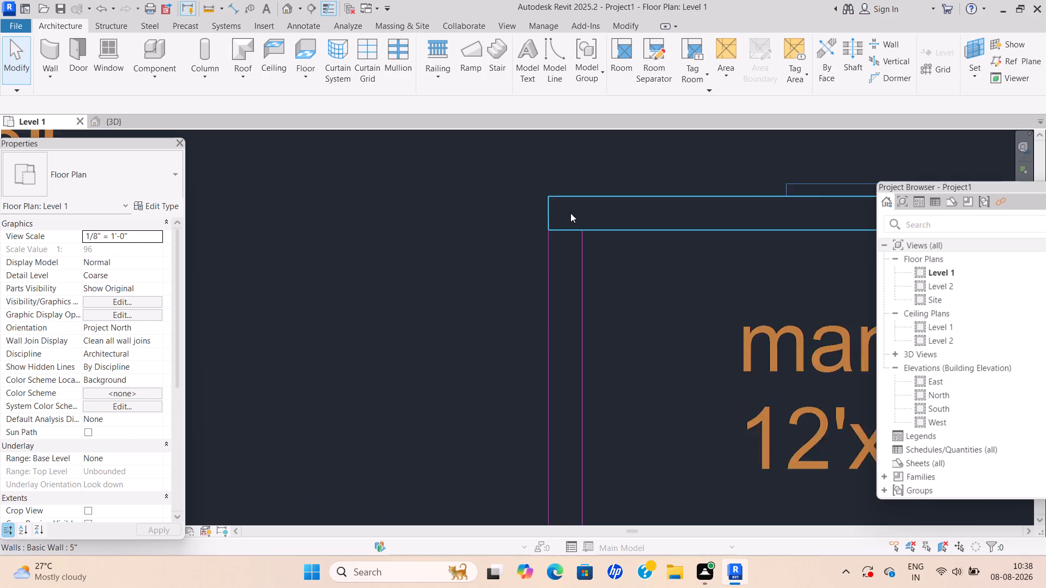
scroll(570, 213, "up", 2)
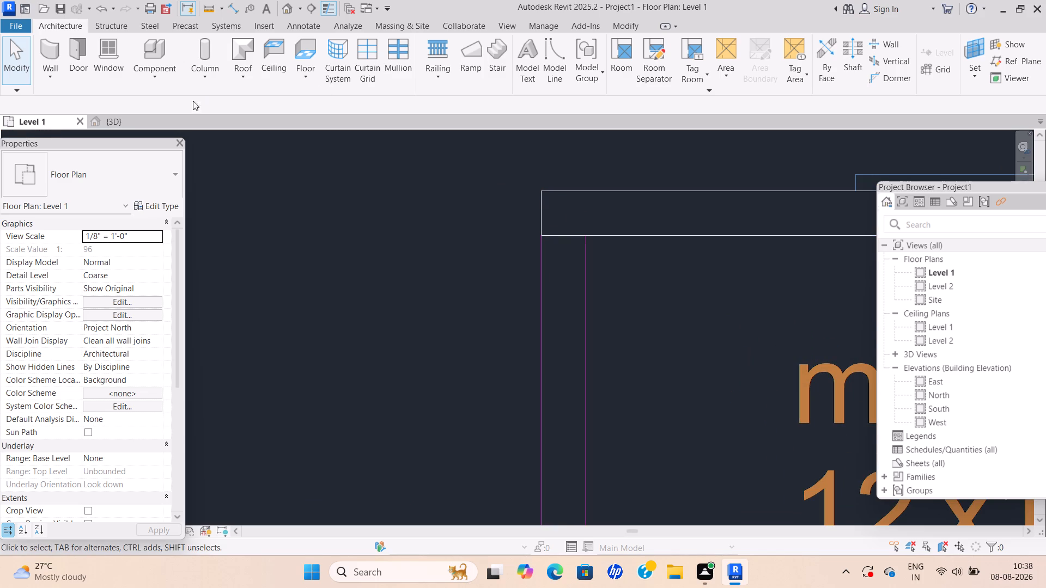
Draw a 5" wall down the manager room's west partition, from the north wall's inner corner to the door jamb above the 10'x5" toilet.
left_click(53, 77)
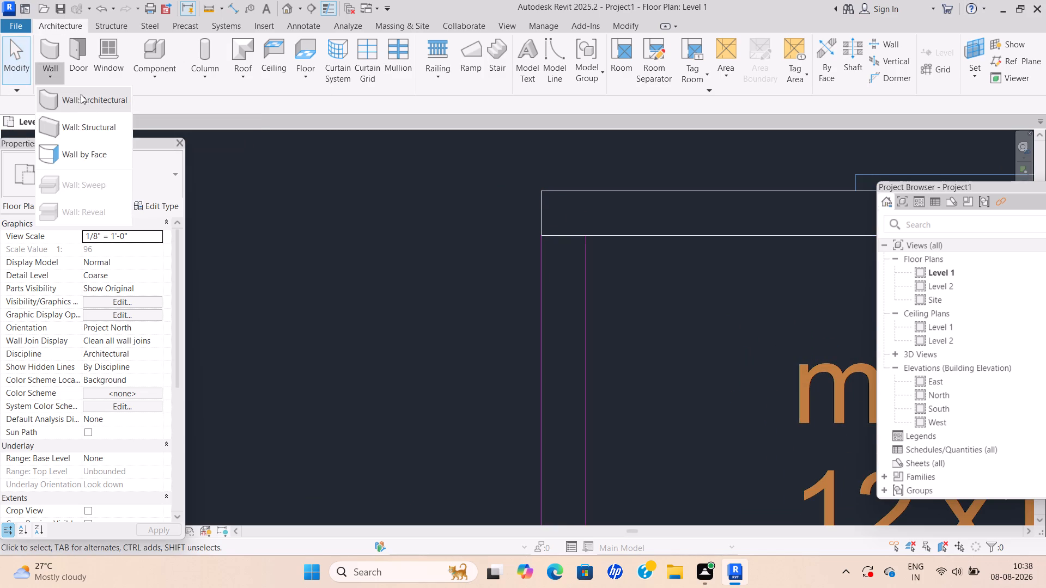
left_click(86, 97)
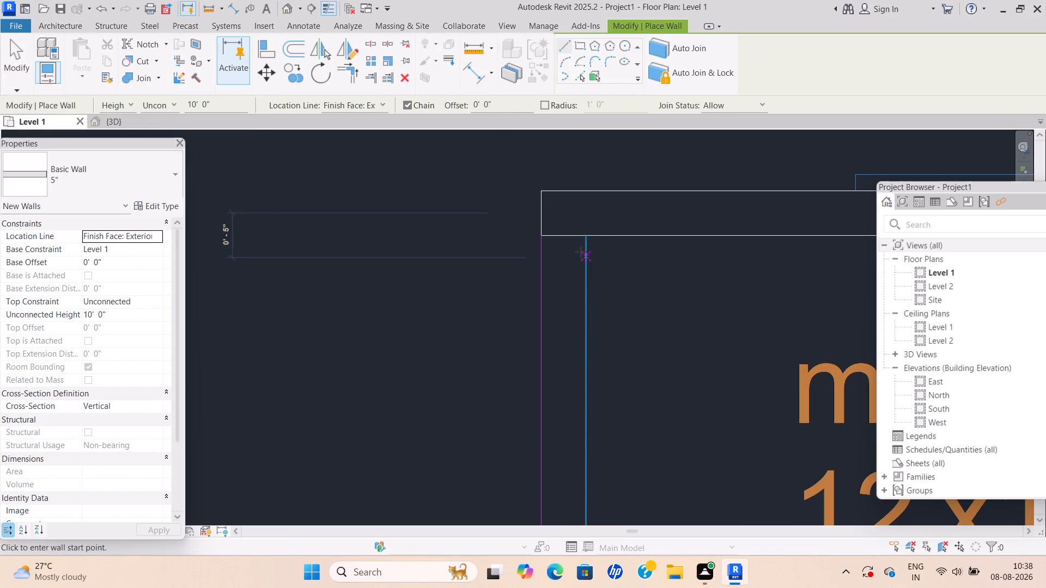
scroll(598, 242, "up", 3)
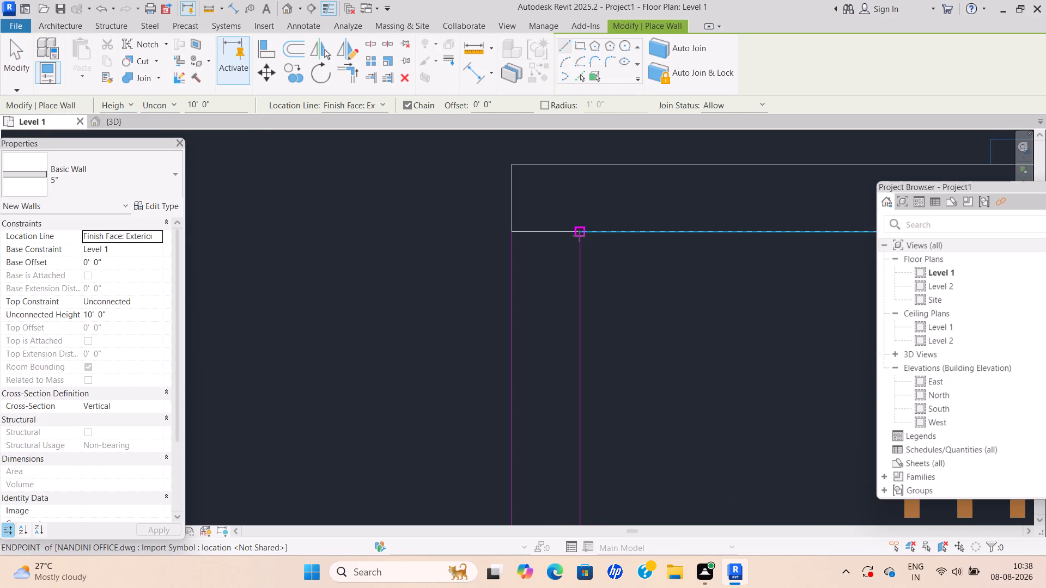
left_click(579, 236)
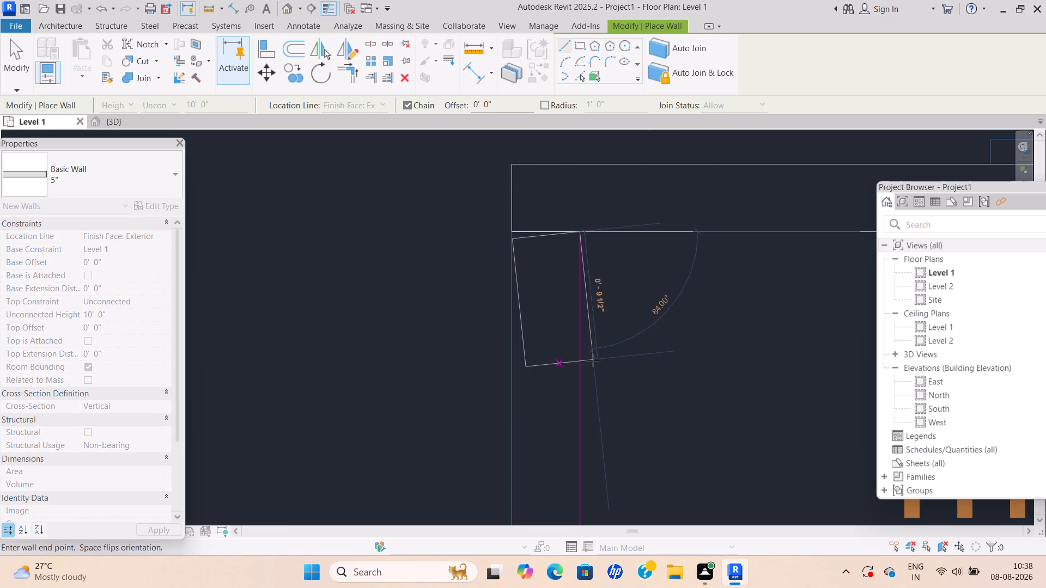
scroll(579, 390, "down", 2)
middle_click_drag(579, 390, 543, 231)
scroll(557, 388, "down", 1)
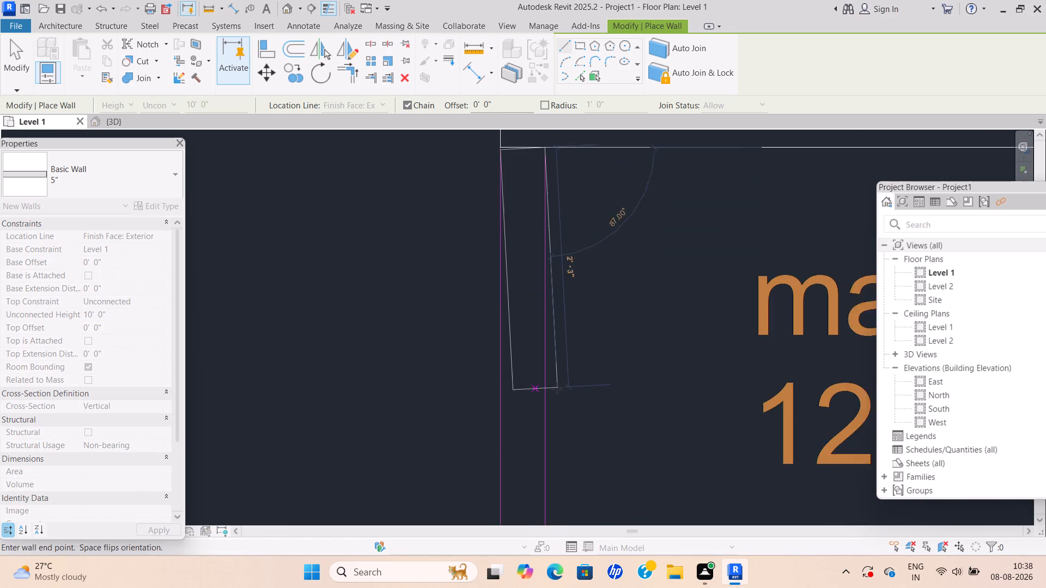
scroll(557, 388, "down", 2)
middle_click_drag(545, 377, 530, 147)
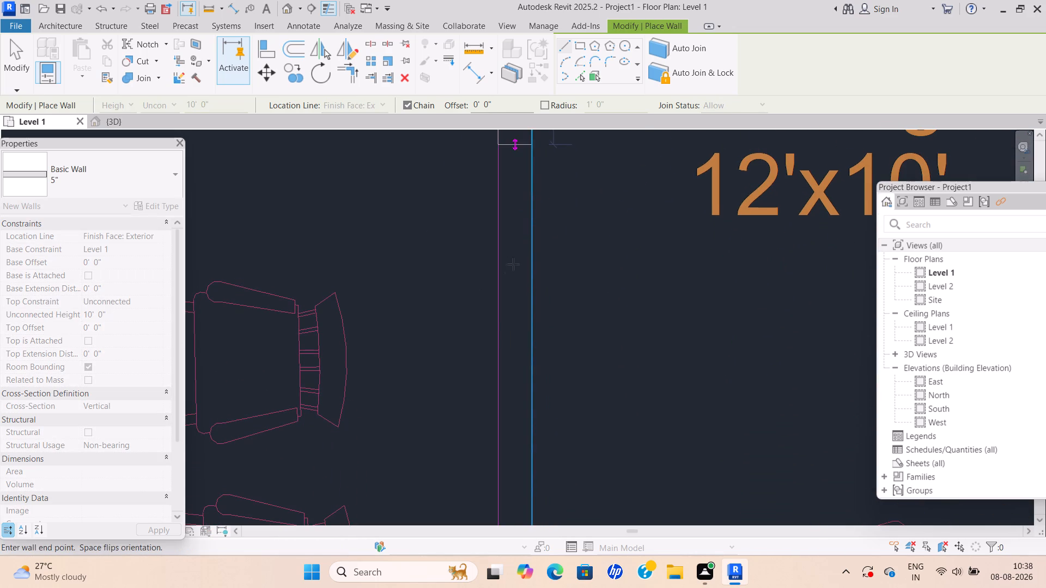
scroll(527, 381, "down", 3)
middle_click_drag(527, 381, 525, 332)
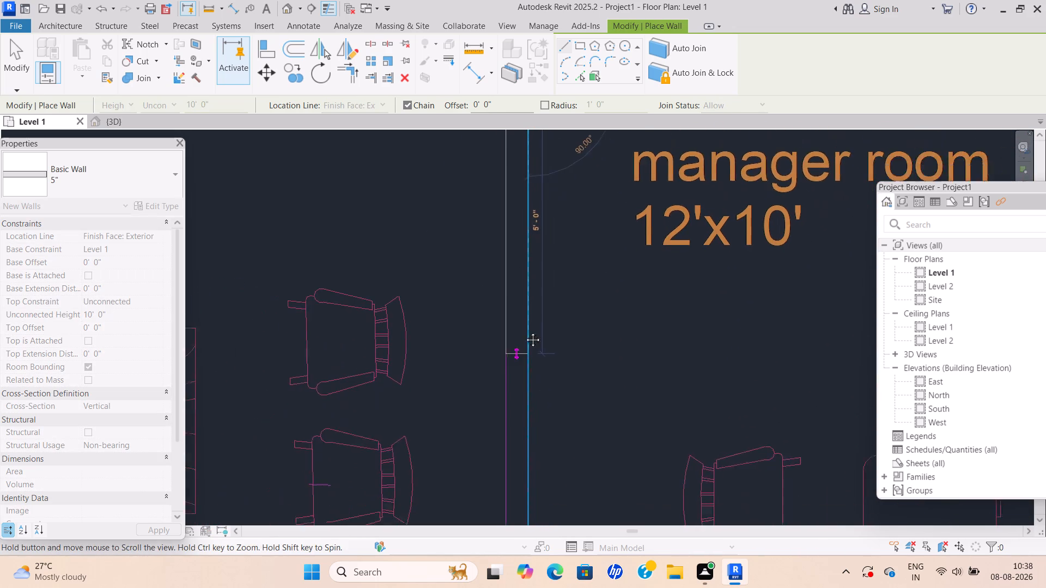
middle_click_drag(525, 332, 524, 276)
scroll(523, 400, "down", 2)
middle_click_drag(523, 400, 521, 201)
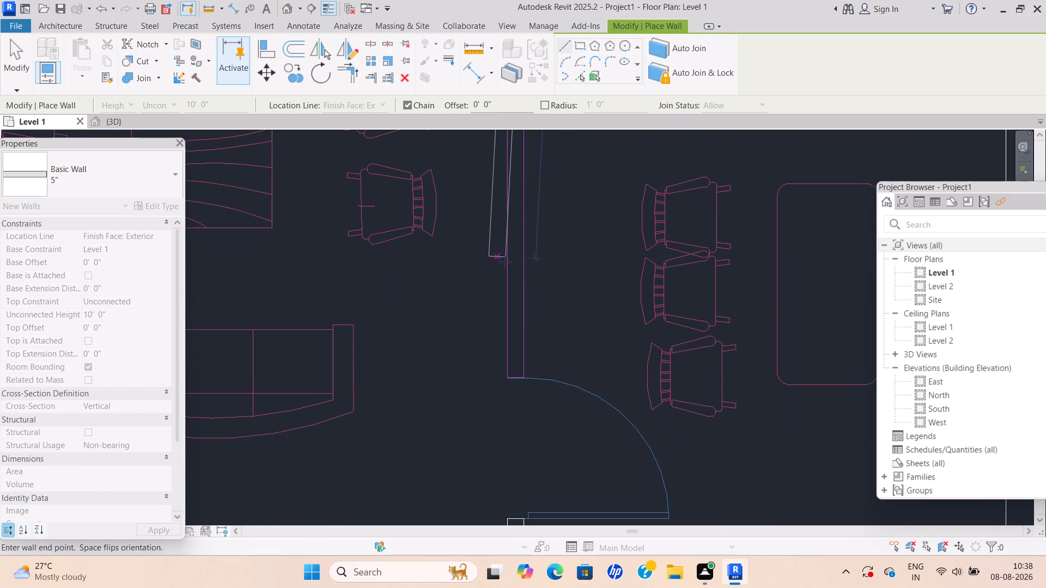
scroll(519, 384, "up", 7)
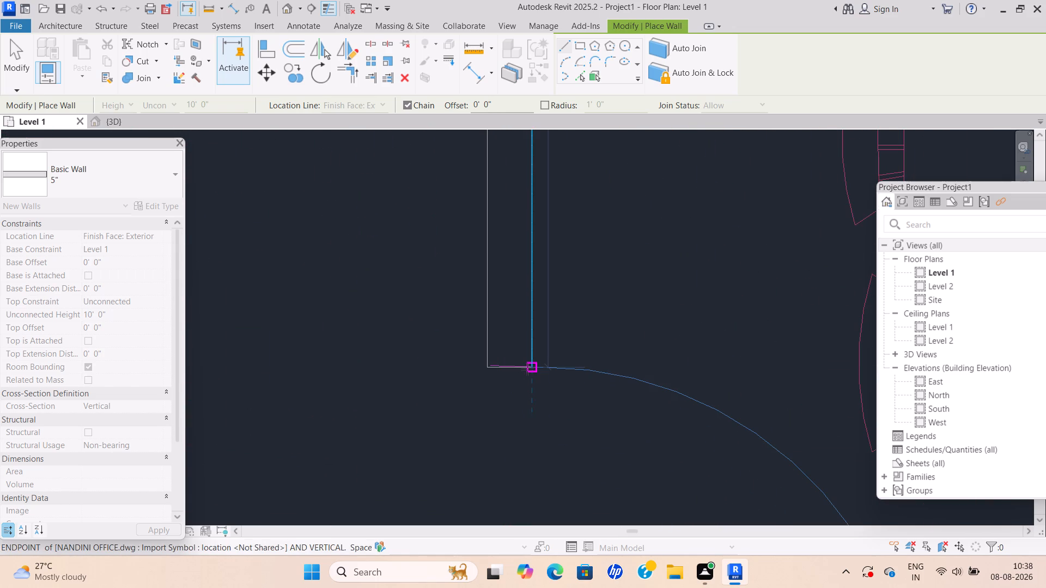
left_click(527, 367)
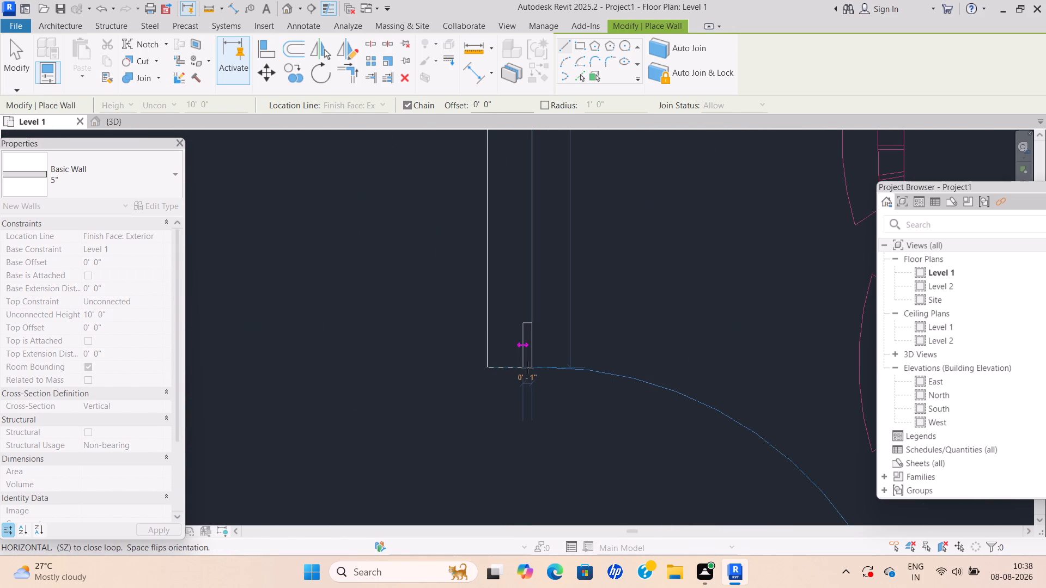
scroll(530, 364, "down", 15)
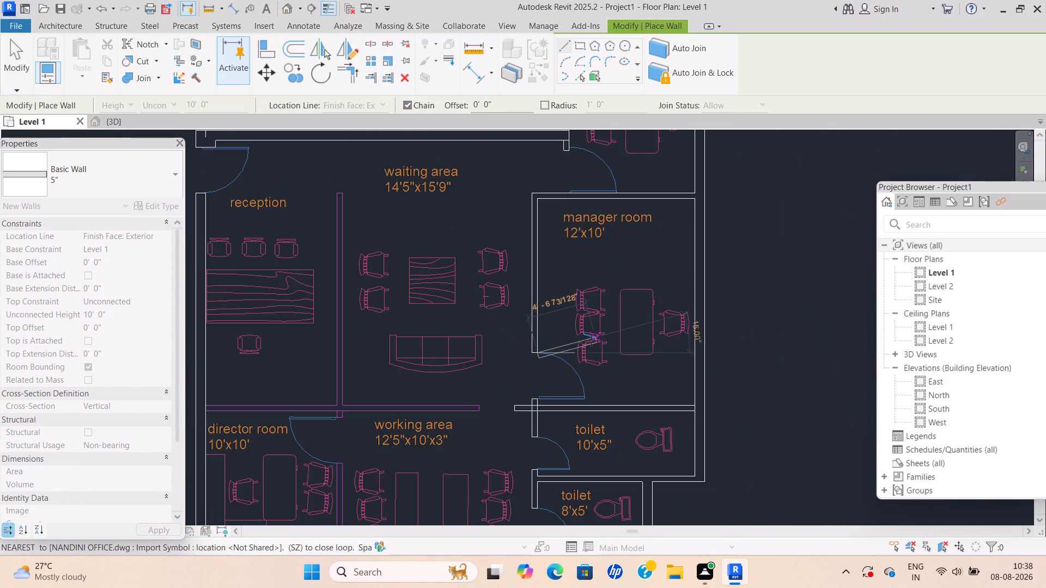
key("Escape")
Draw a 5" wall about 8'-0" long between the northern and middle 8'x5' toilets, from the 9" wall's inner face to the west partition.
scroll(588, 355, "down", 6)
middle_click_drag(571, 349, 587, 249)
scroll(621, 338, "up", 4)
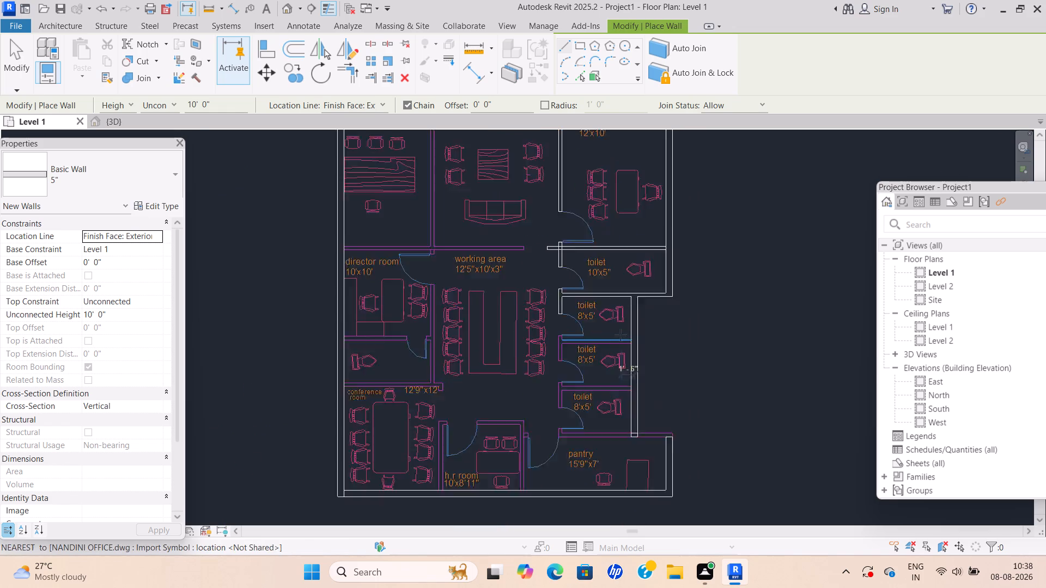
scroll(621, 335, "up", 9)
scroll(666, 370, "up", 6)
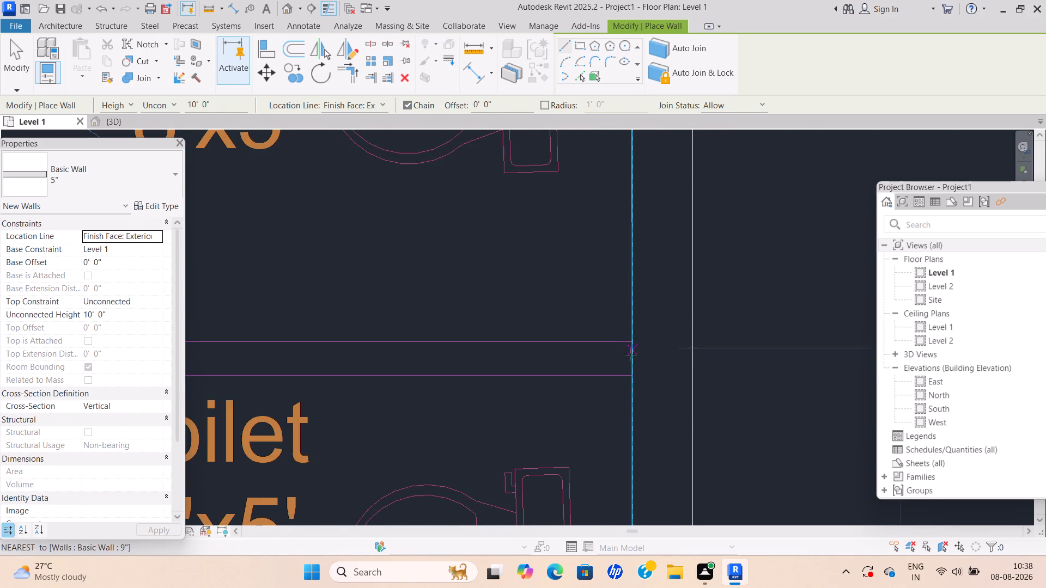
left_click(633, 375)
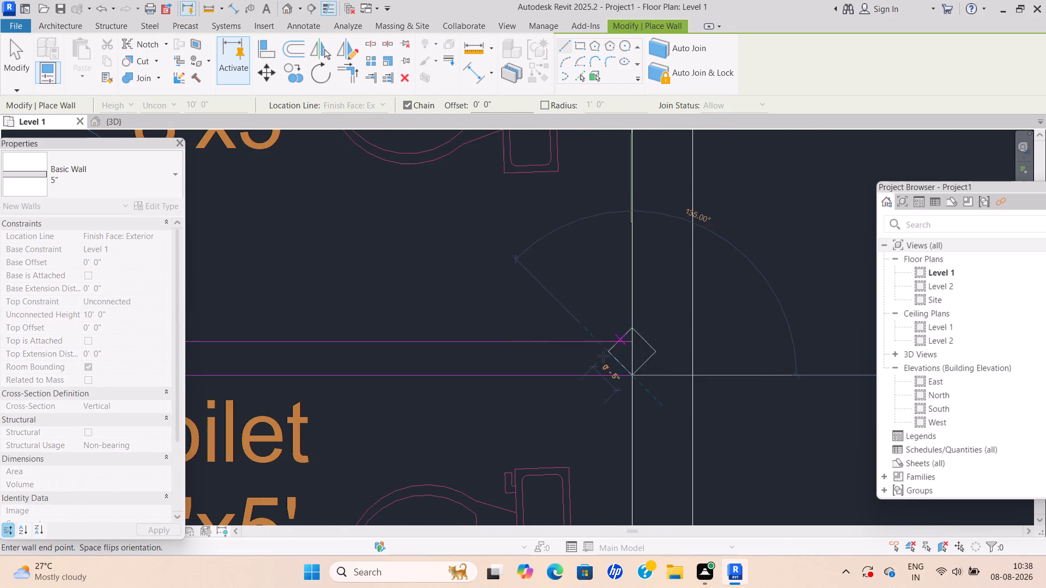
scroll(443, 358, "down", 1)
middle_click_drag(443, 359, 448, 373)
scroll(444, 360, "down", 1)
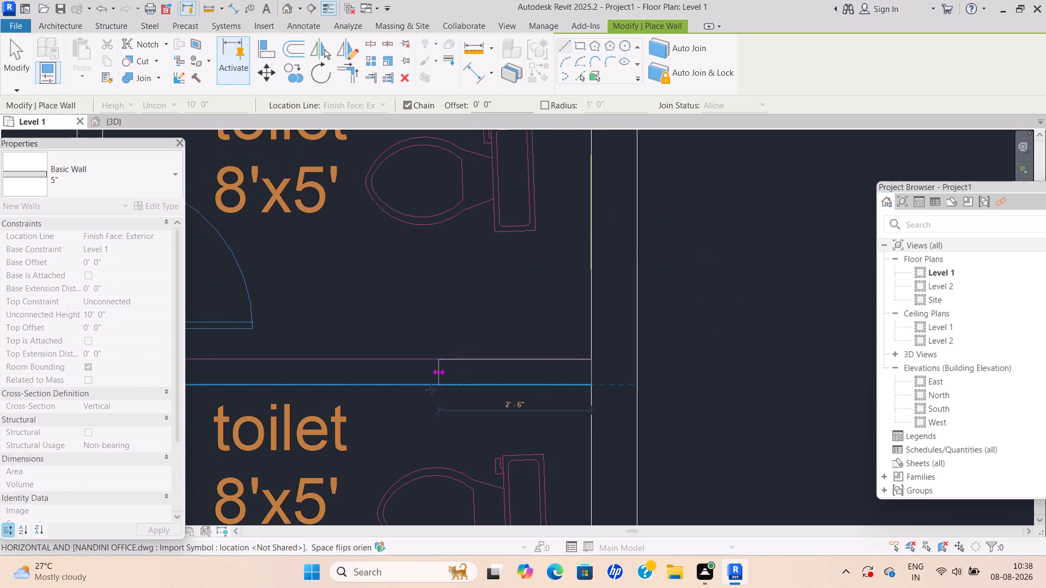
middle_click_drag(441, 389, 645, 349)
middle_click_drag(320, 335, 434, 381)
scroll(415, 379, "up", 4)
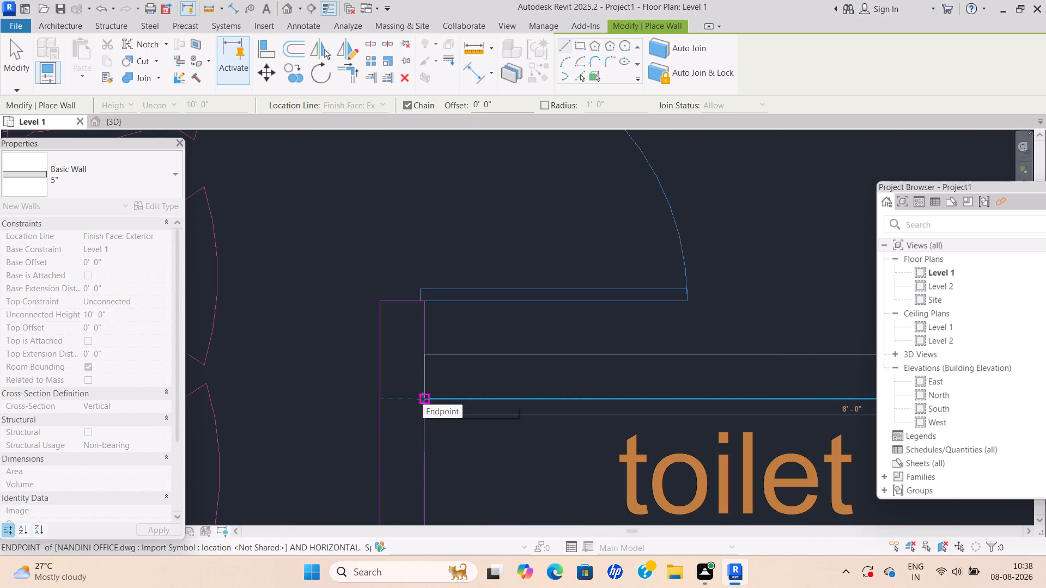
left_click(423, 399)
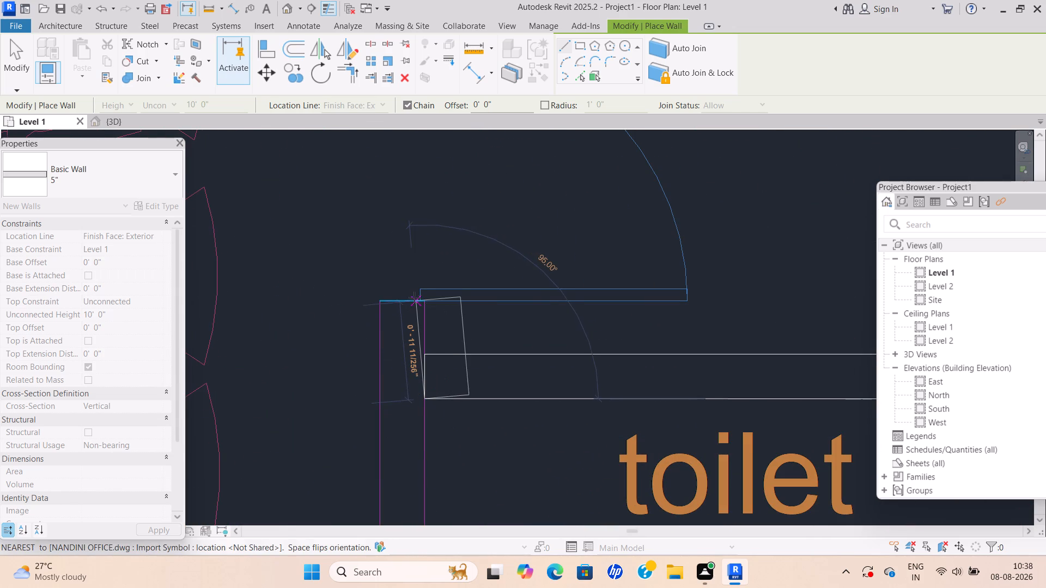
key("Escape")
Draw a 5" wall about 2'-11" long down the west partition, from the northern 8'x5' toilet's door jamb to the middle toilet's door jamb.
left_click(422, 302)
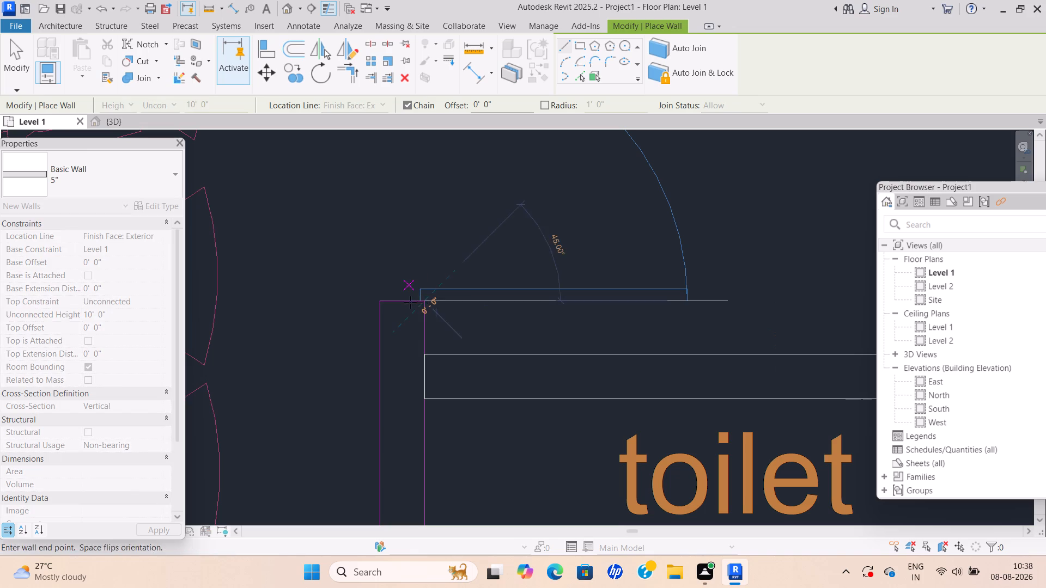
scroll(431, 419, "down", 2)
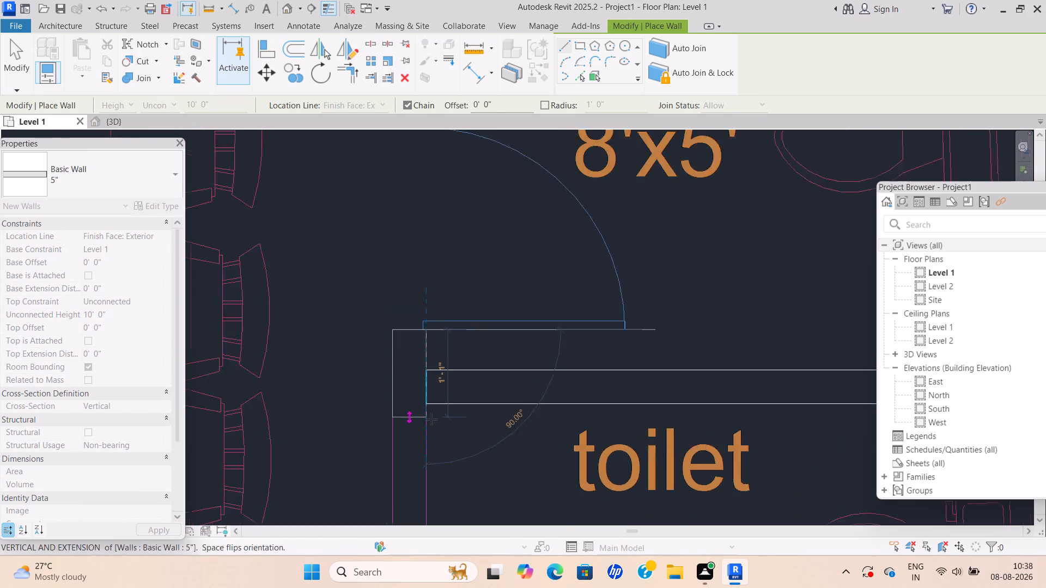
middle_click_drag(431, 419, 436, 235)
scroll(431, 419, "down", 1)
scroll(439, 363, "up", 4)
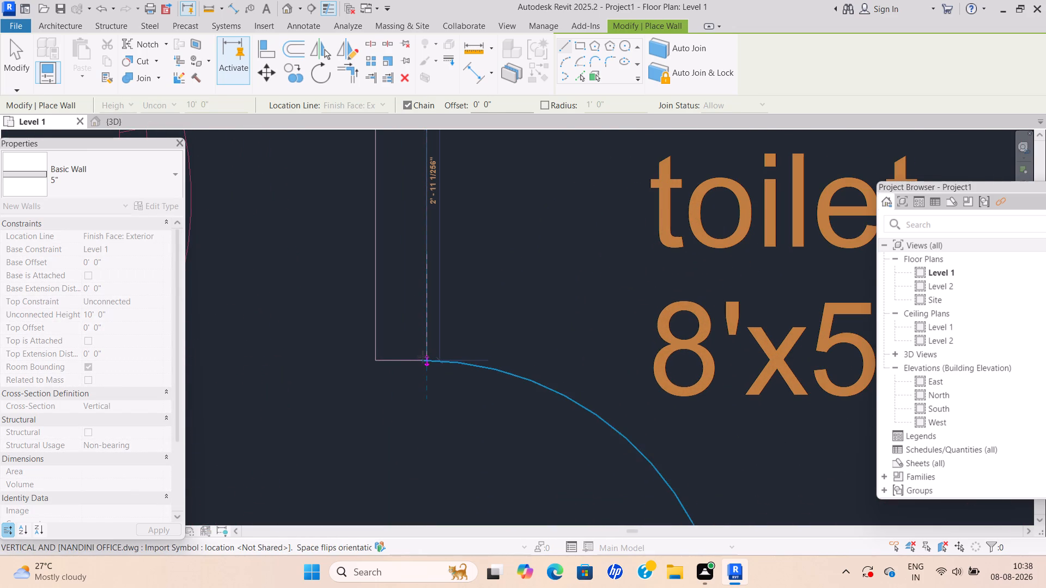
left_click(425, 358)
key("Escape")
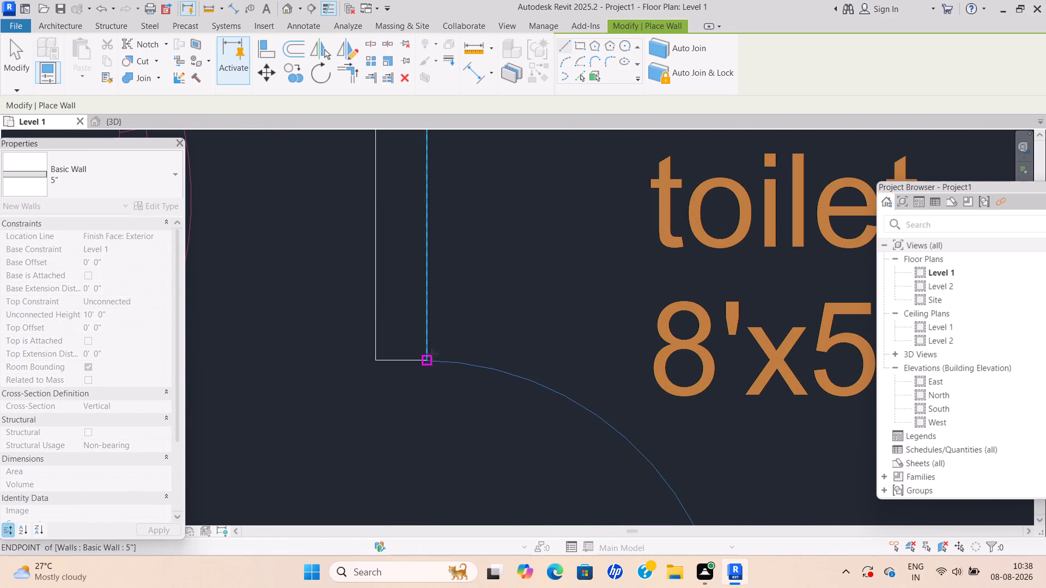
Draw a 5" wall between the middle and southern 8'x5' toilets, from the 9" wall's inner face to the west partition.
scroll(452, 331, "down", 13)
middle_click_drag(501, 355, 524, 269)
scroll(609, 298, "up", 7)
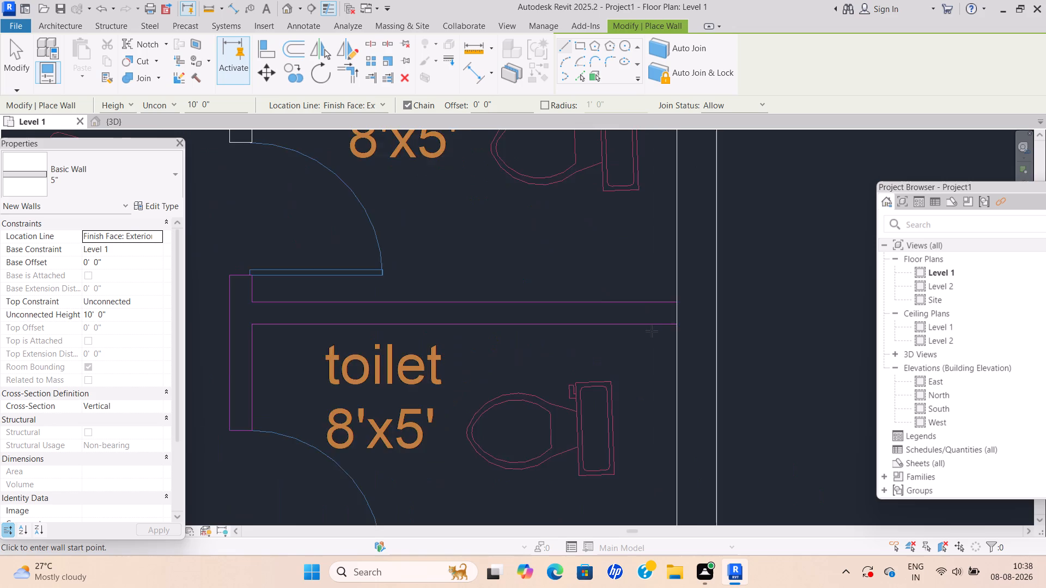
scroll(652, 331, "up", 4)
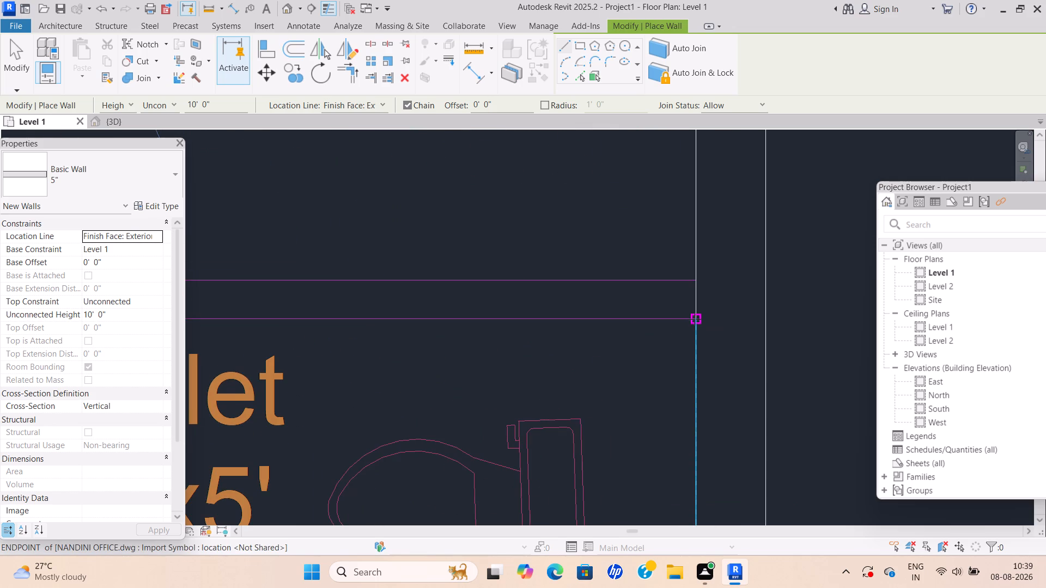
left_click(695, 319)
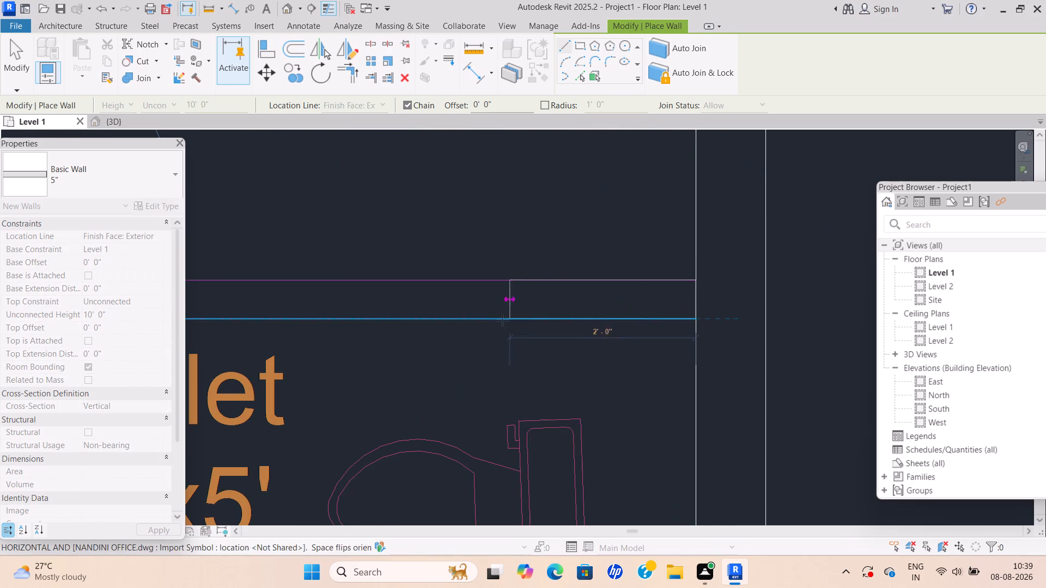
scroll(488, 326, "down", 1)
middle_click_drag(488, 326, 676, 316)
middle_click_drag(412, 318, 595, 321)
scroll(595, 321, "down", 1)
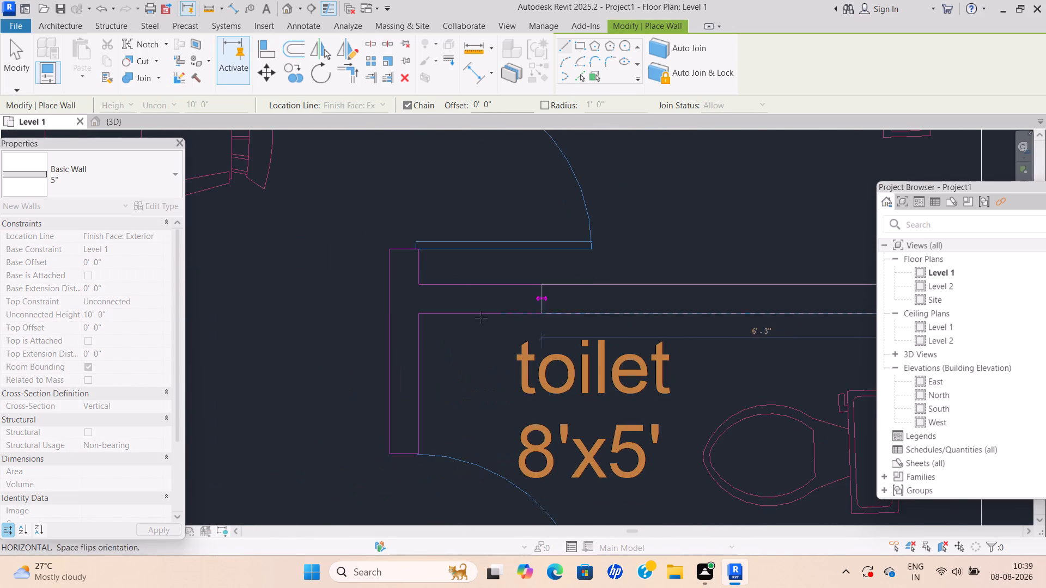
scroll(415, 316, "up", 9)
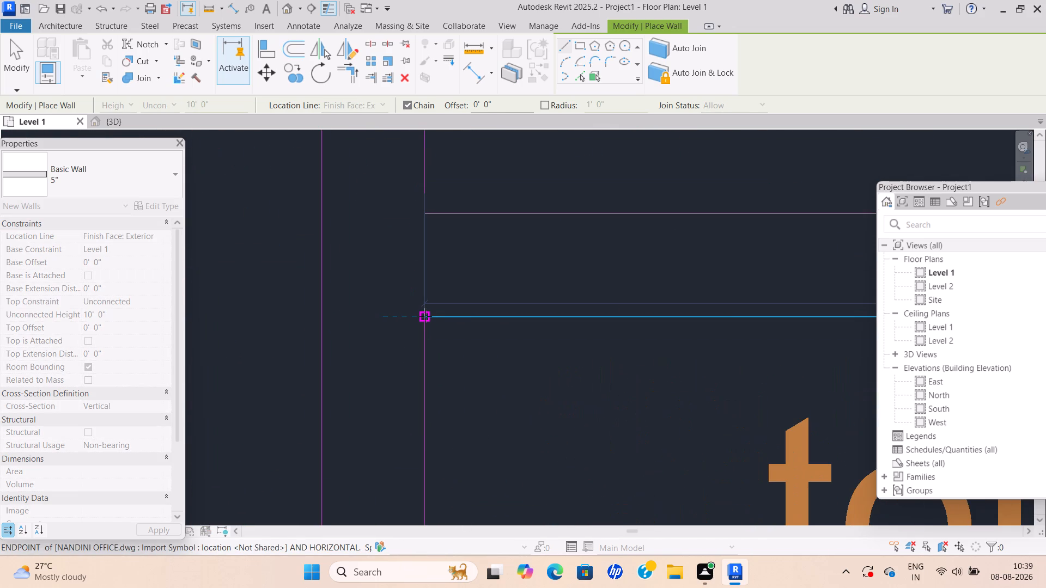
left_click(425, 316)
key("Escape")
Draw a 5" wall down the west partition, from the middle 8'x5' toilet's door jamb to the southern 8'x5' toilet's door jamb.
middle_click_drag(427, 235, 466, 395)
scroll(466, 384, "down", 1)
left_click(463, 268)
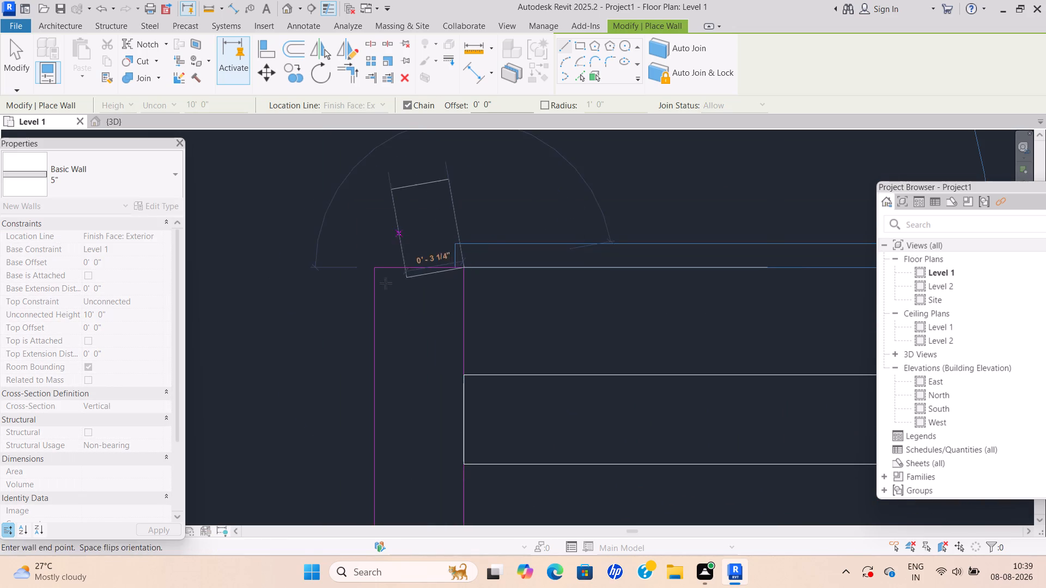
scroll(464, 443, "down", 2)
middle_click_drag(463, 438, 489, 241)
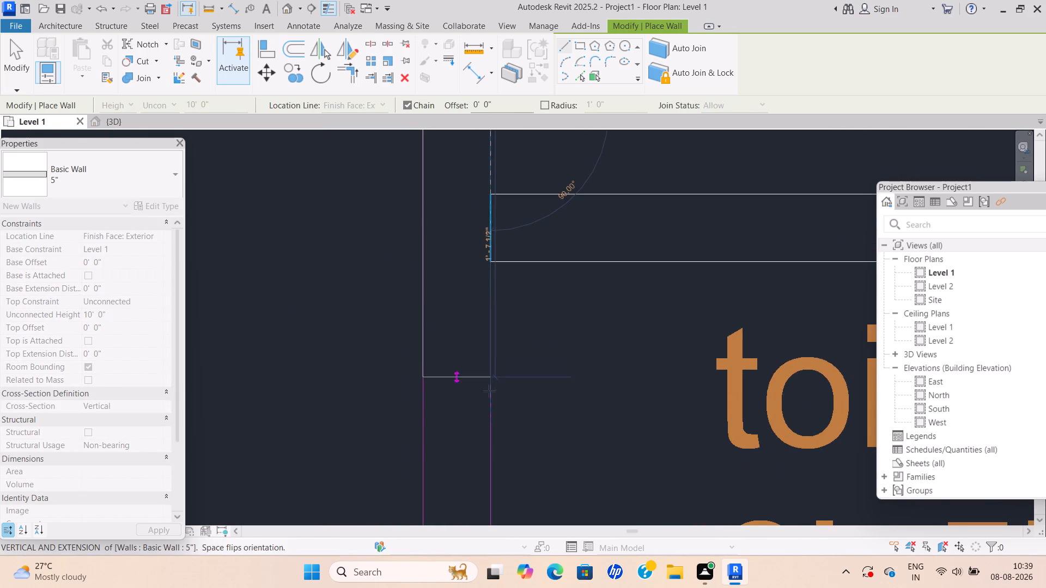
scroll(489, 393, "down", 2)
middle_click_drag(490, 393, 520, 238)
scroll(523, 388, "up", 8)
left_click(512, 377)
key("Escape")
Draw a 5" wall about 8'-0" long between the southern 8'x5' toilet and the pantry, from the 9" wall's inner face to the west partition.
scroll(549, 298, "down", 4)
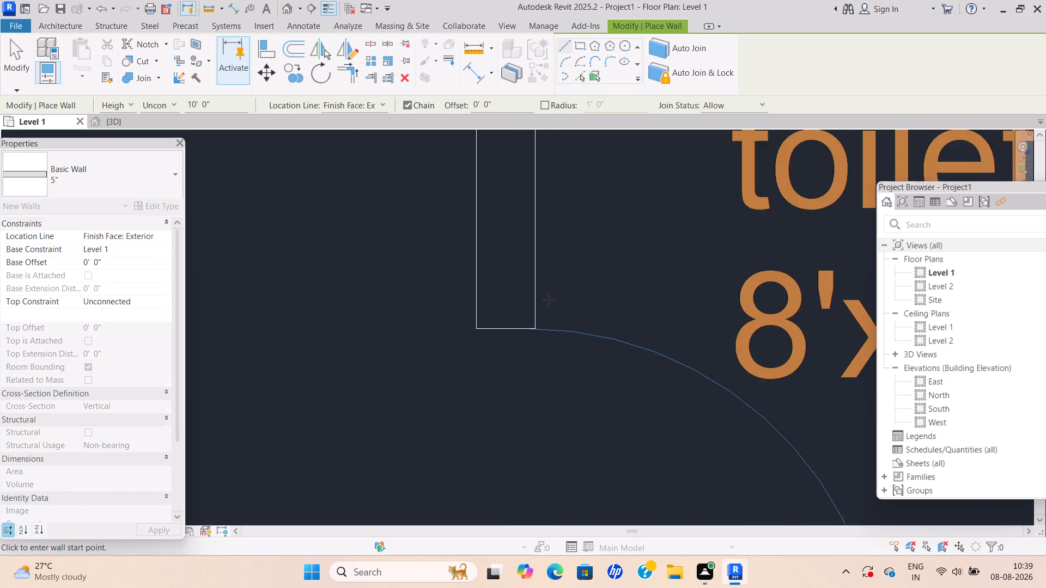
scroll(549, 299, "down", 15)
scroll(753, 403, "up", 1)
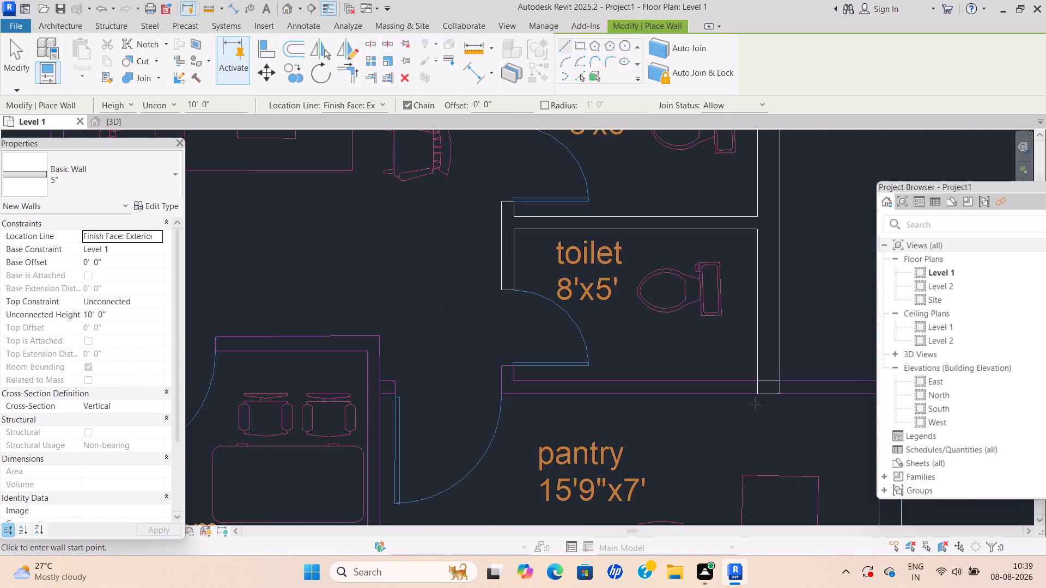
middle_click_drag(755, 403, 619, 369)
scroll(622, 333, "up", 8)
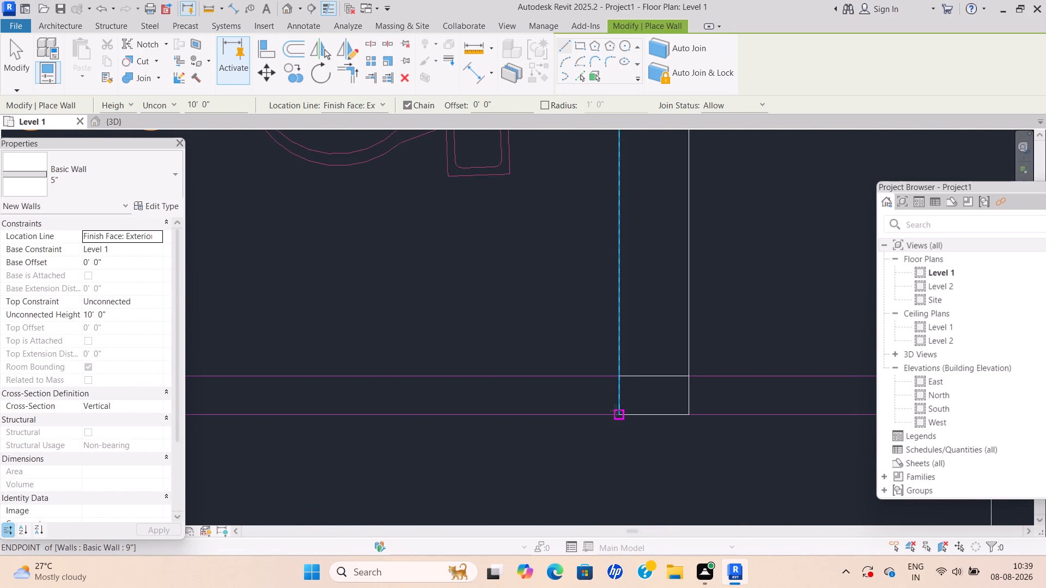
left_click(619, 414)
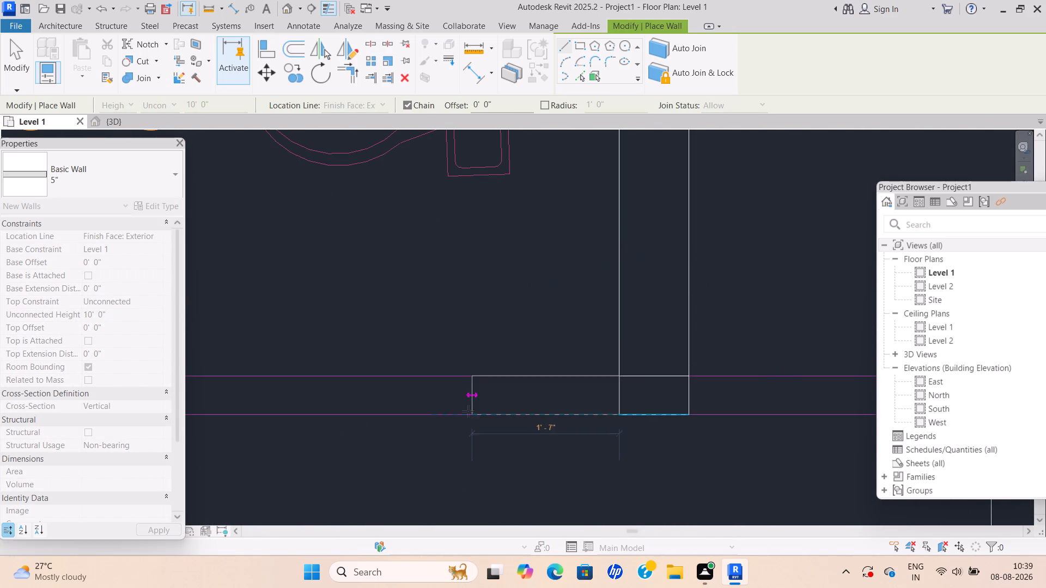
scroll(463, 412, "down", 2)
middle_click_drag(465, 413, 705, 406)
middle_click_drag(446, 412, 528, 416)
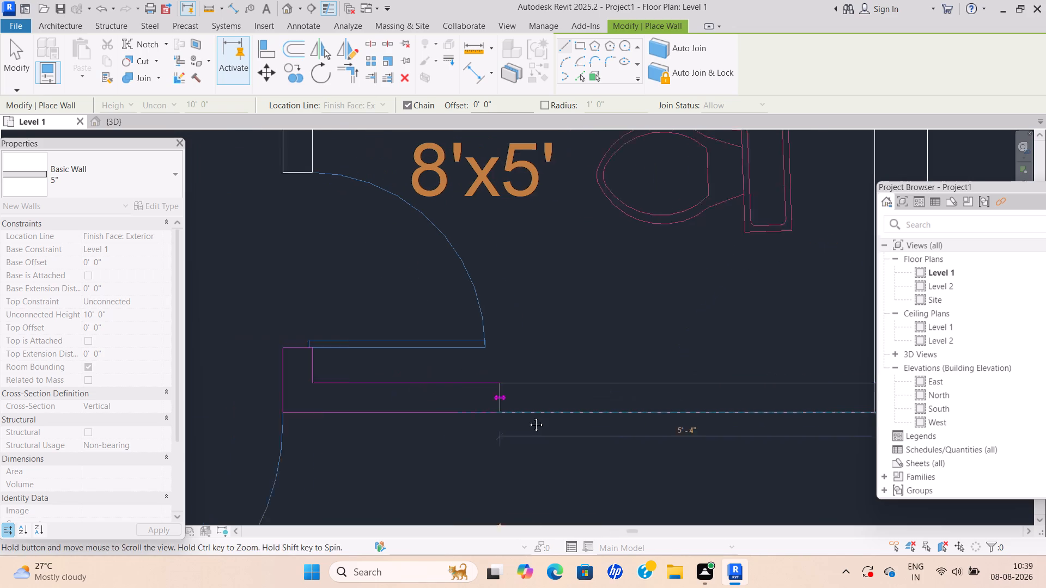
middle_click_drag(528, 416, 536, 419)
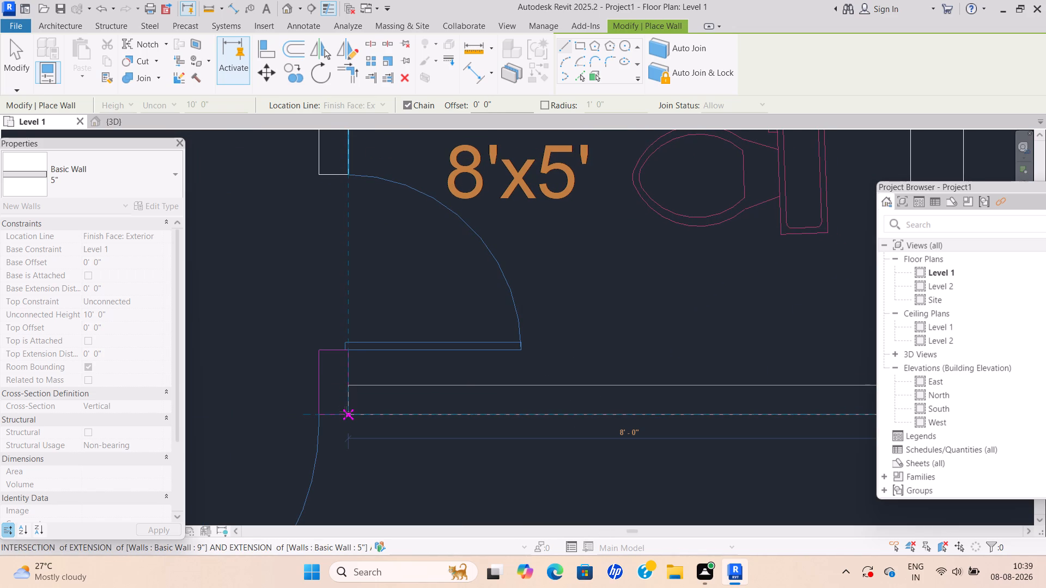
left_click(345, 413)
key("Escape")
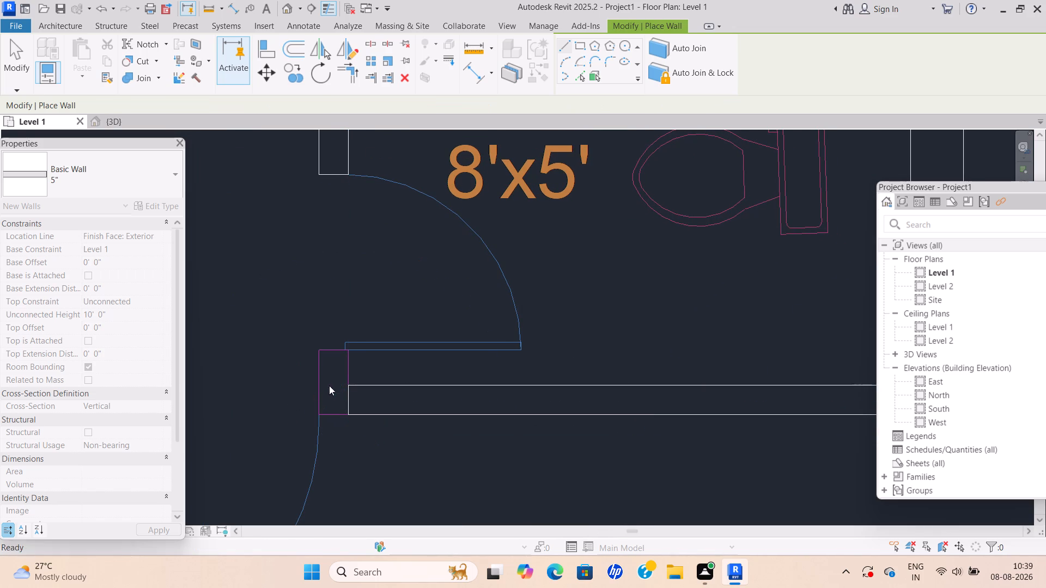
Draw a short 5" wall down the west partition, from the southern 8'x5' toilet's door jamb to the pantry wall's southern face.
left_click(345, 352)
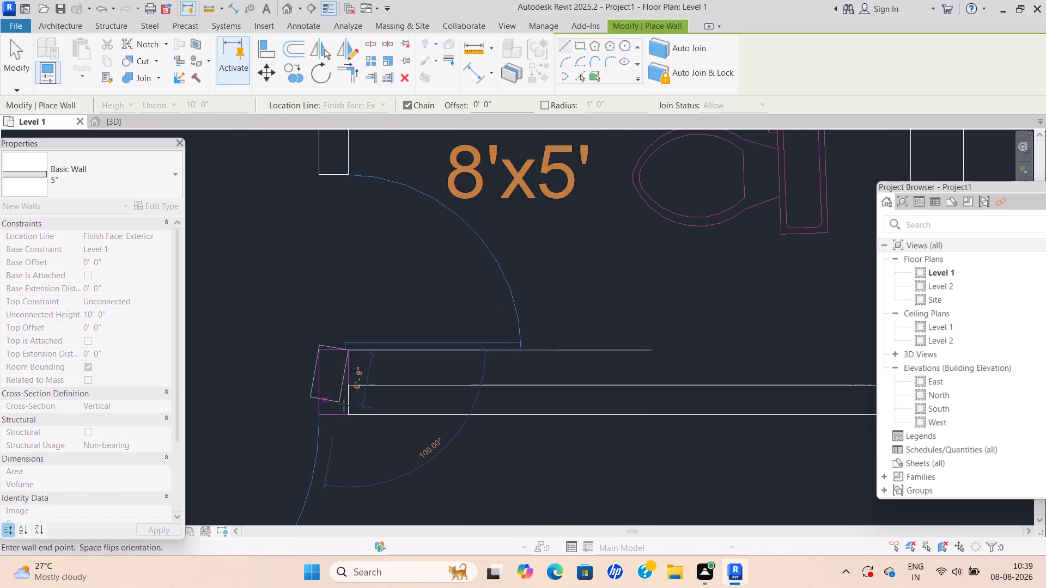
left_click(348, 420)
key("Escape")
Draw a 5" wall about 4'-9" long along the pantry's north side, from the exterior wall's outer corner to the existing toilet–pantry wall.
scroll(434, 406, "down", 3)
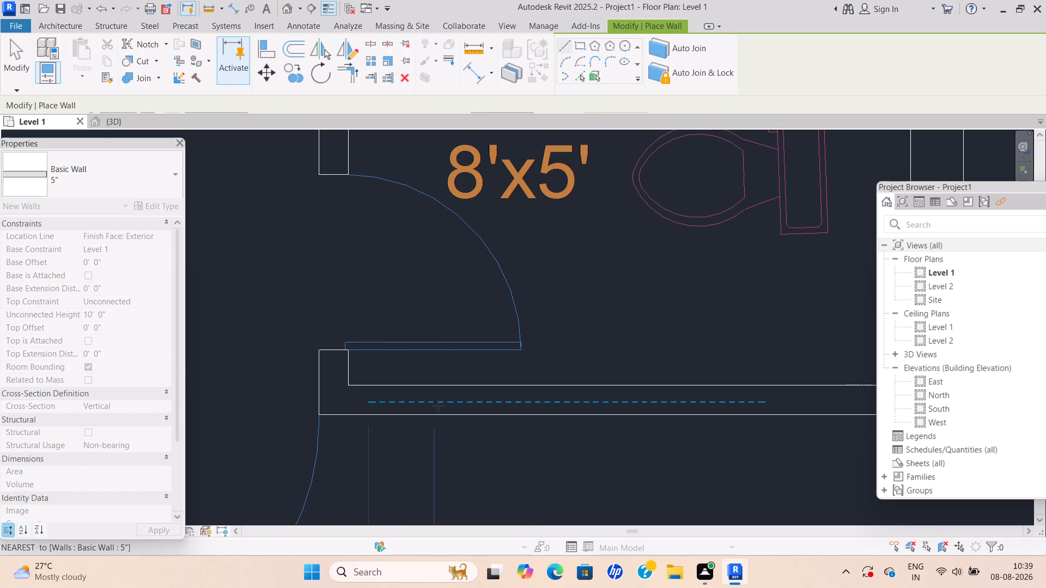
scroll(438, 406, "down", 9)
middle_click_drag(446, 399, 534, 304)
scroll(512, 338, "down", 1)
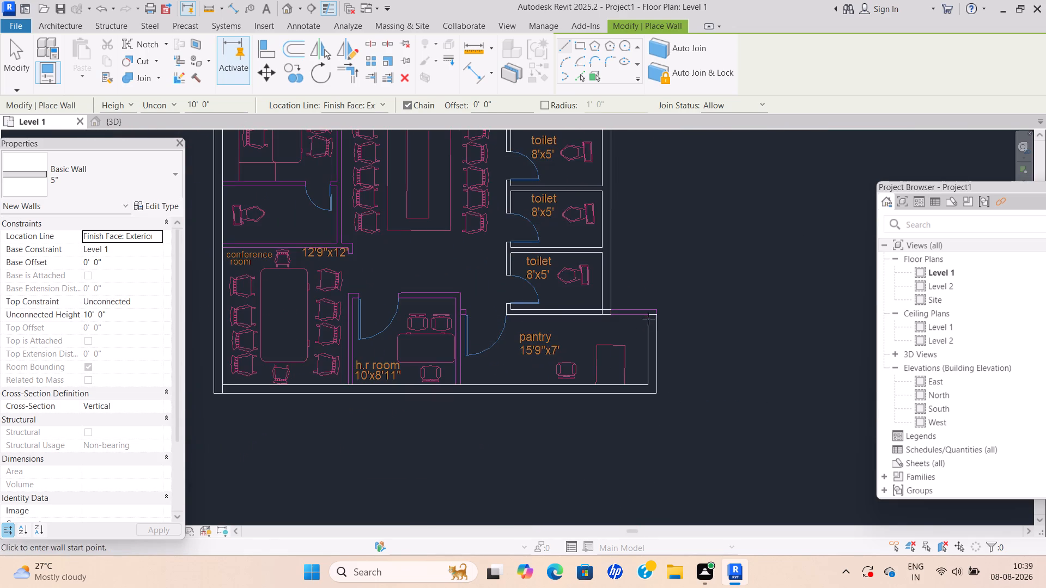
scroll(662, 308, "up", 7)
scroll(603, 330, "up", 6)
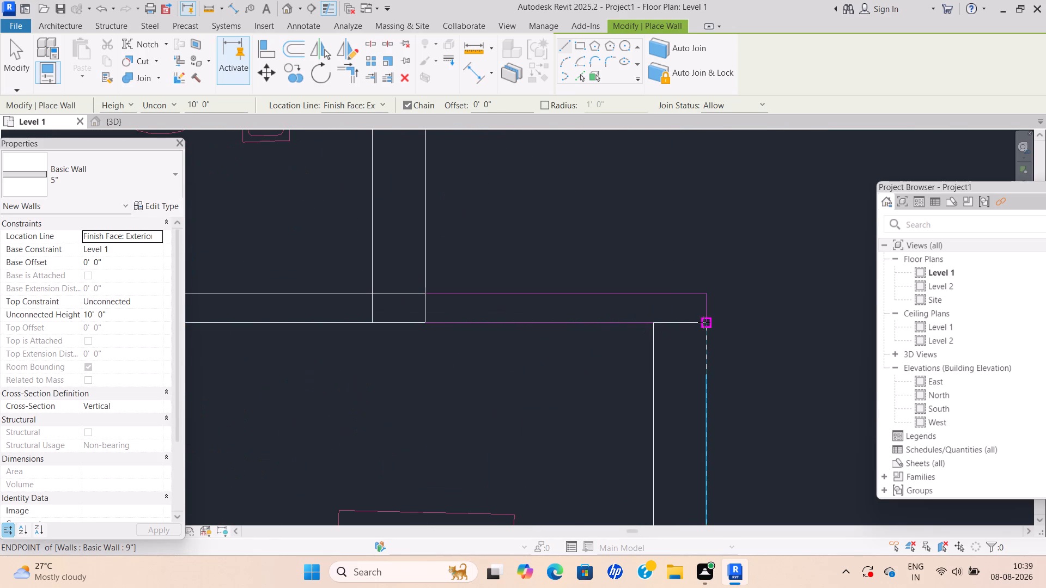
left_click(704, 322)
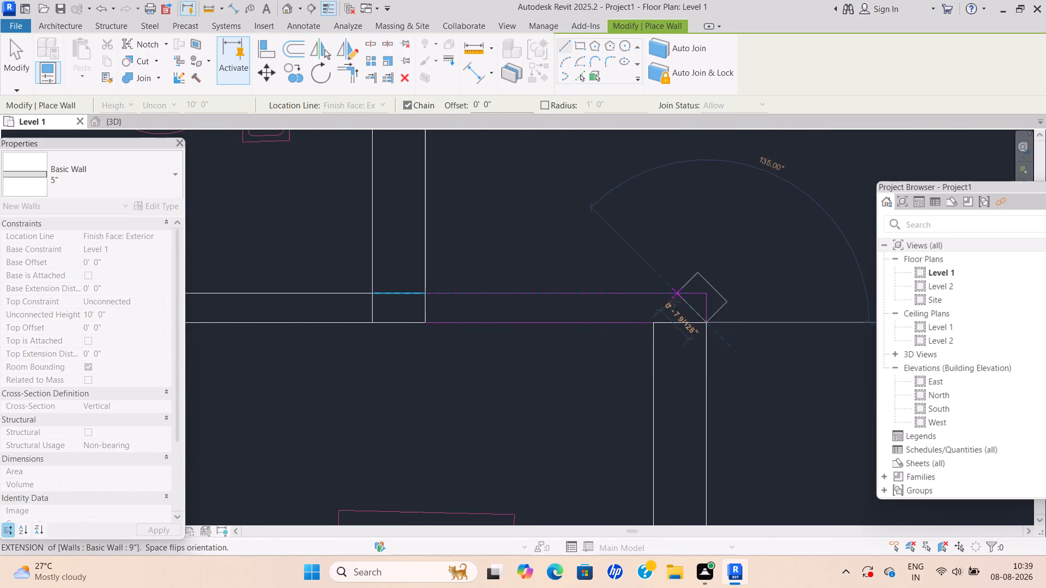
middle_click_drag(493, 317, 712, 382)
scroll(659, 385, "up", 1)
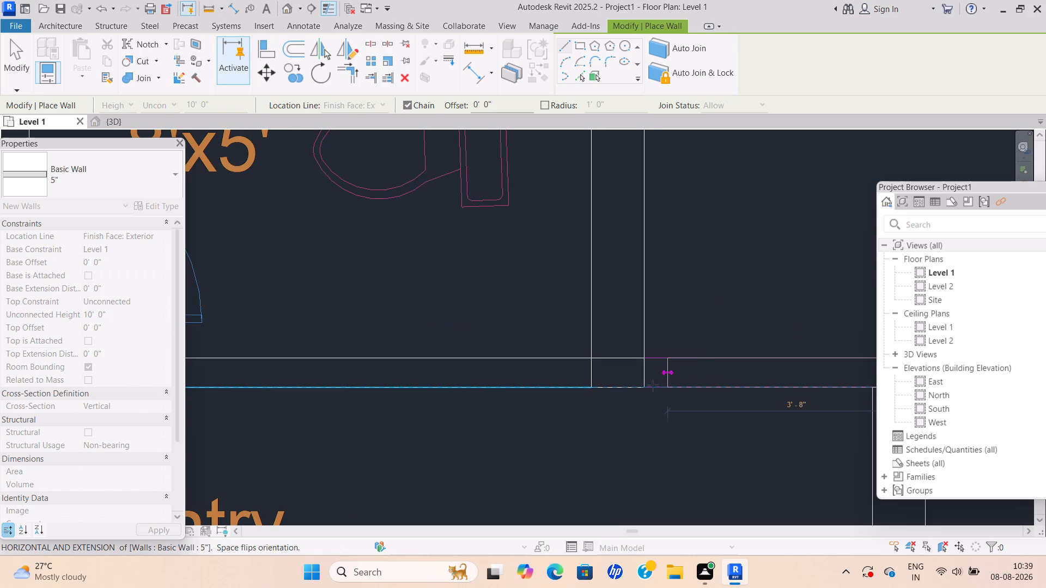
scroll(653, 385, "up", 2)
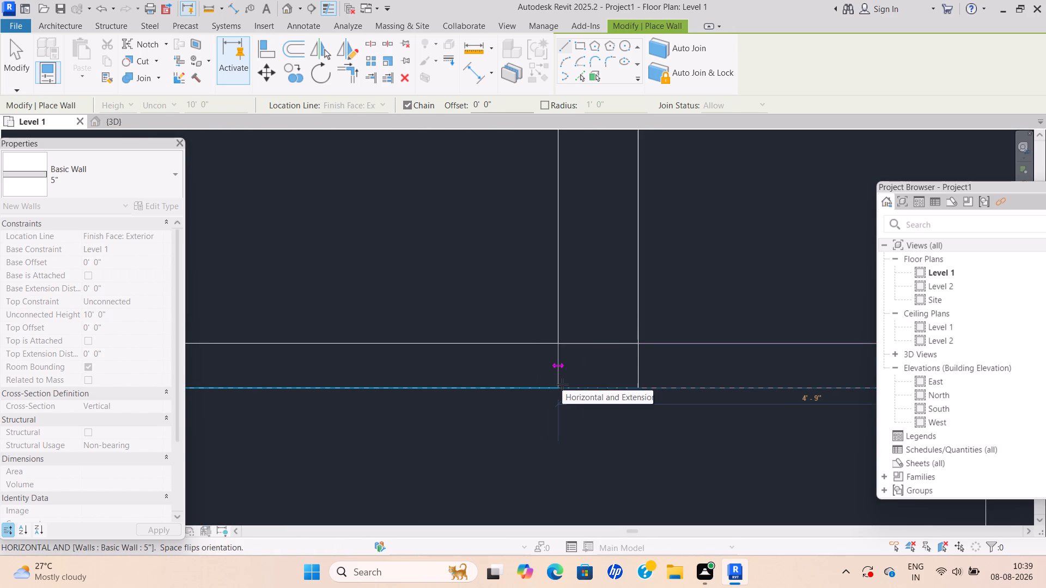
left_click(561, 386)
key("Escape")
scroll(688, 385, "down", 5)
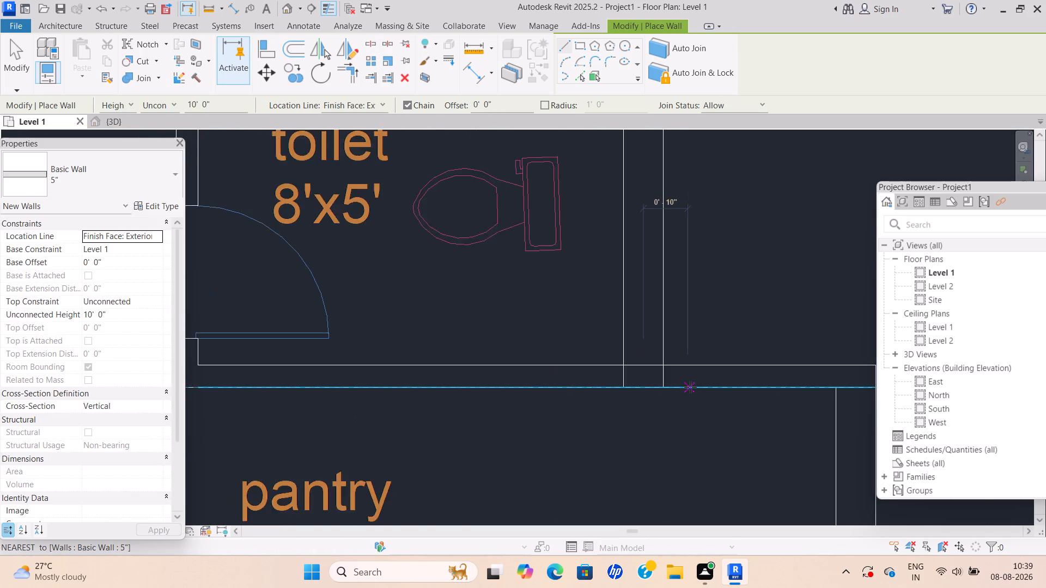
scroll(690, 387, "down", 5)
key("Escape")
key("Escape")
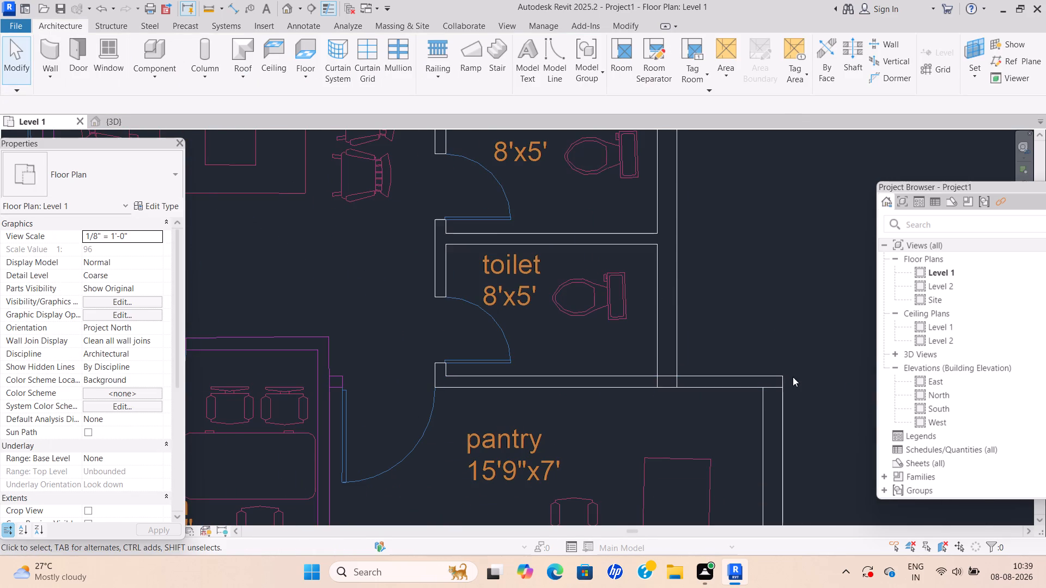
key("Escape")
key("Escape")
Draw a 5" wall north of the working area and director room, from the traced partition's east end to the west 9" wall's inner face.
scroll(746, 351, "down", 6)
middle_click_drag(695, 218, 744, 256)
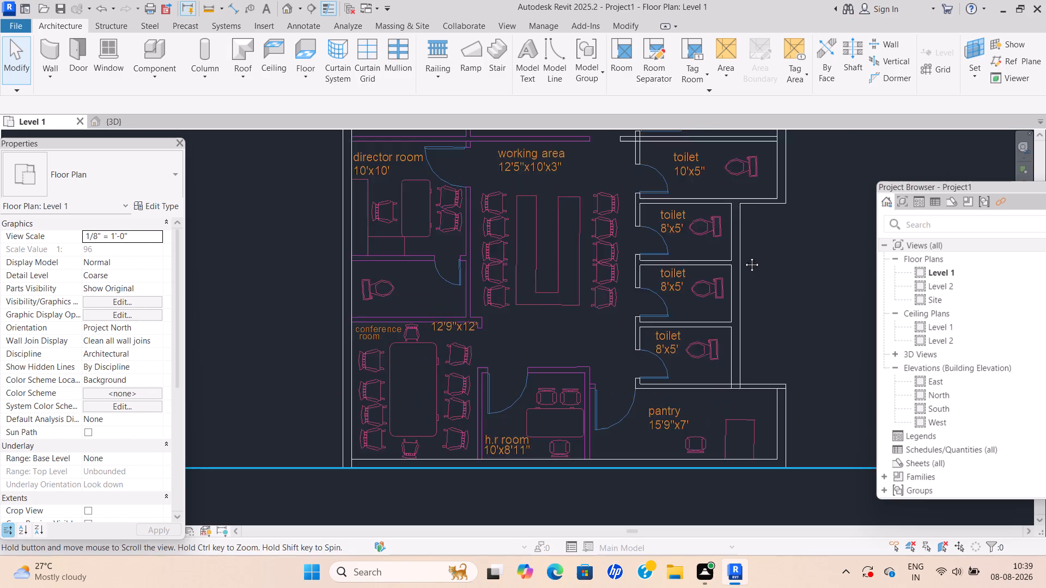
middle_click_drag(744, 256, 764, 261)
scroll(592, 298, "down", 4)
middle_click_drag(592, 292, 611, 369)
middle_click_drag(624, 212, 628, 243)
scroll(625, 216, "up", 1)
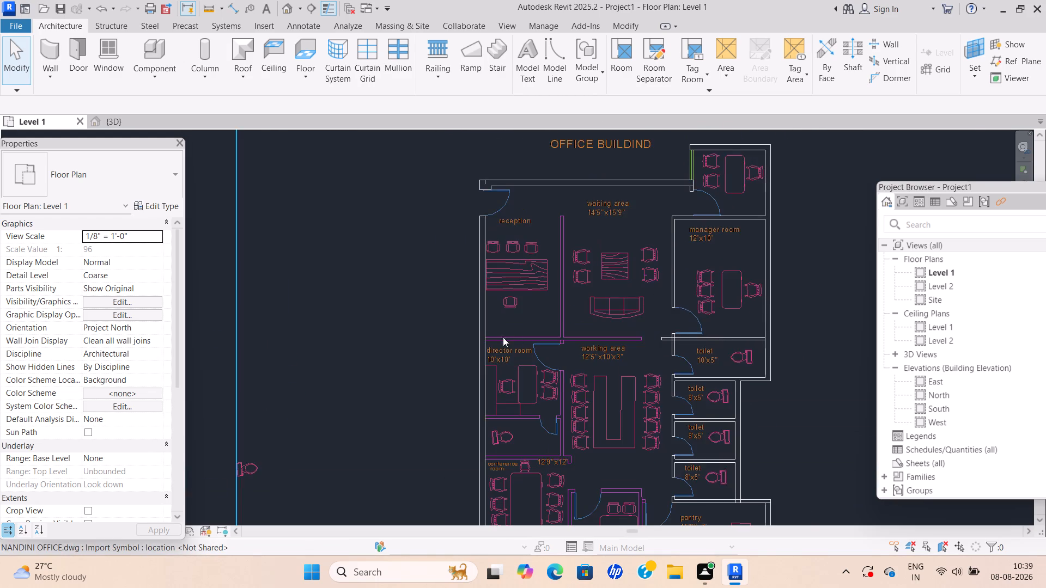
scroll(497, 336, "up", 13)
scroll(600, 342, "down", 3)
middle_click_drag(601, 342, 425, 285)
middle_click_drag(825, 299, 756, 301)
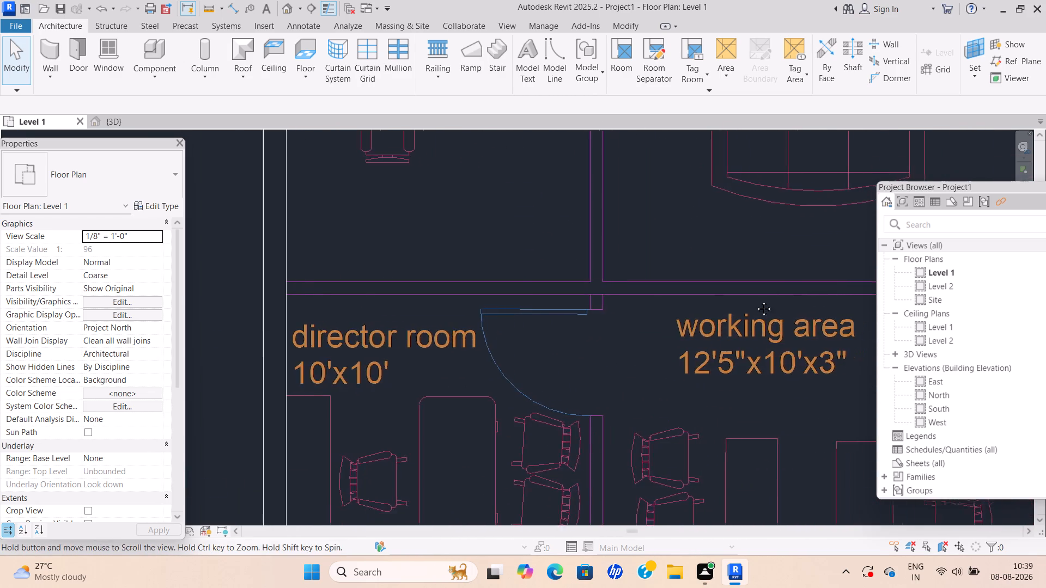
middle_click_drag(756, 301, 509, 303)
scroll(711, 289, "up", 7)
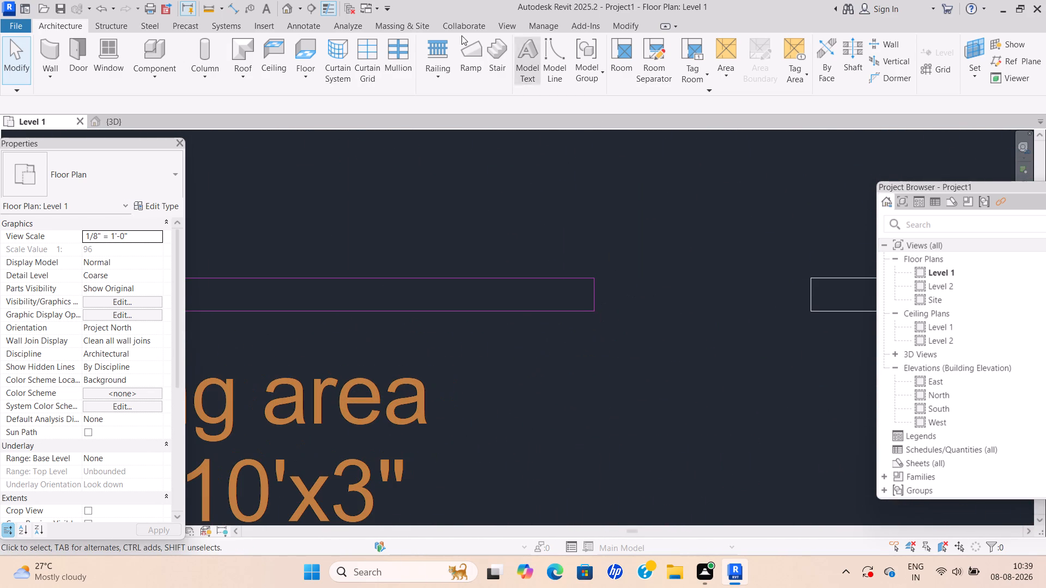
left_click(46, 76)
left_click(74, 99)
scroll(569, 336, "up", 5)
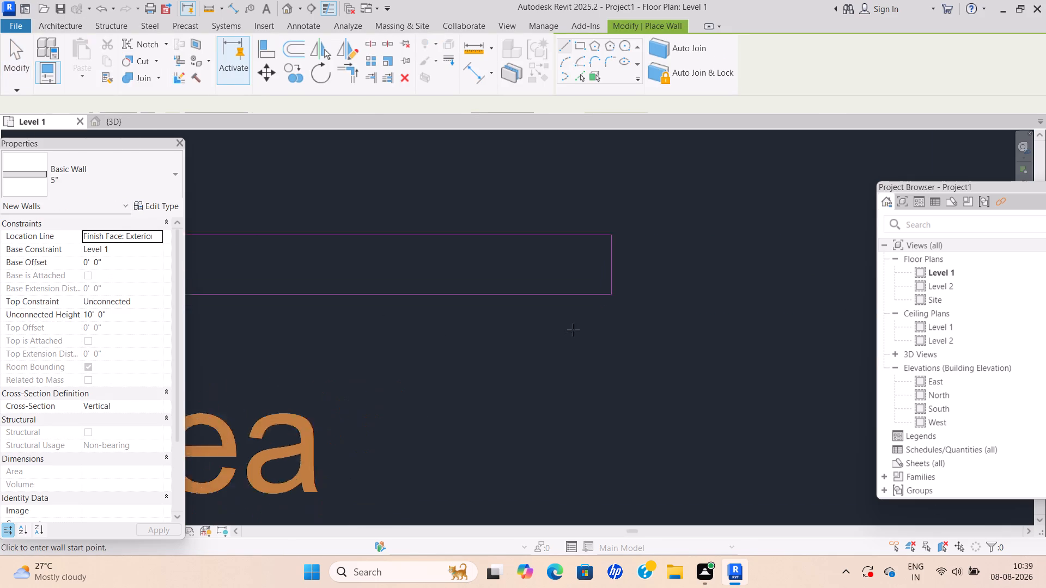
left_click(616, 287)
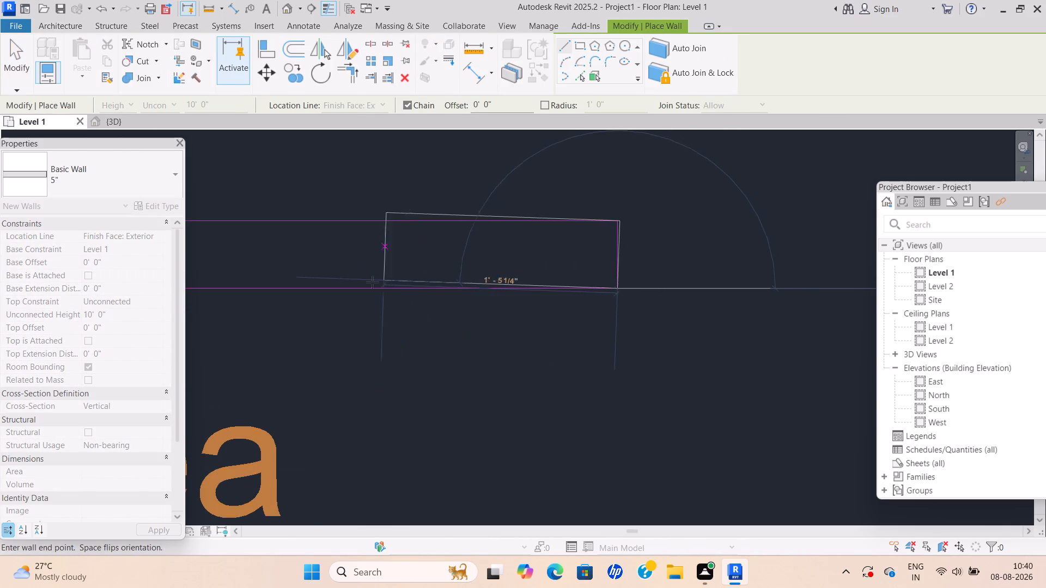
scroll(350, 290, "down", 3)
middle_click_drag(350, 290, 714, 316)
scroll(389, 302, "down", 1)
middle_click_drag(390, 302, 556, 338)
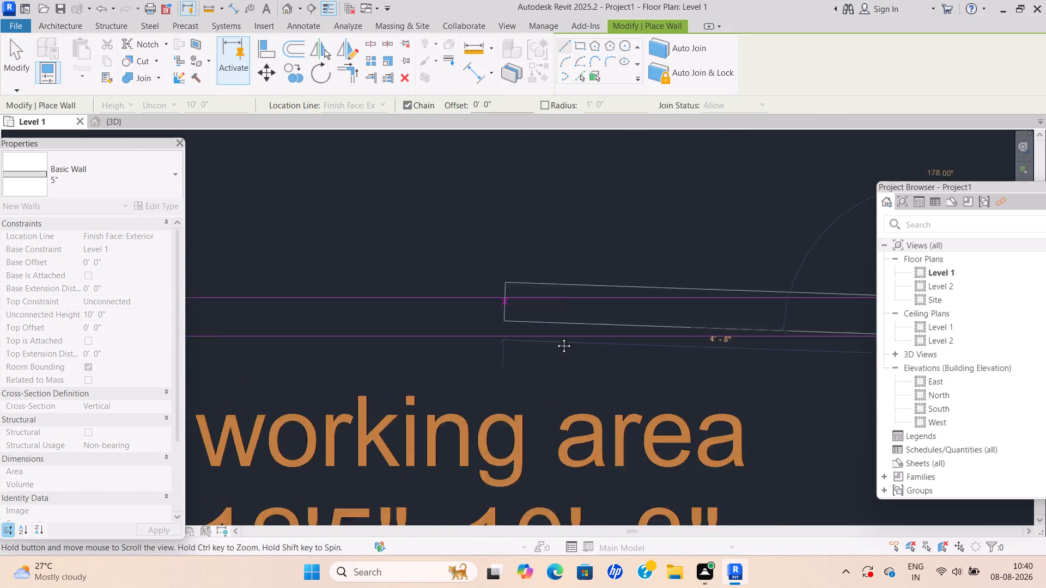
middle_click_drag(556, 338, 621, 348)
scroll(621, 347, "down", 1)
scroll(361, 359, "down", 1)
middle_click_drag(361, 359, 645, 367)
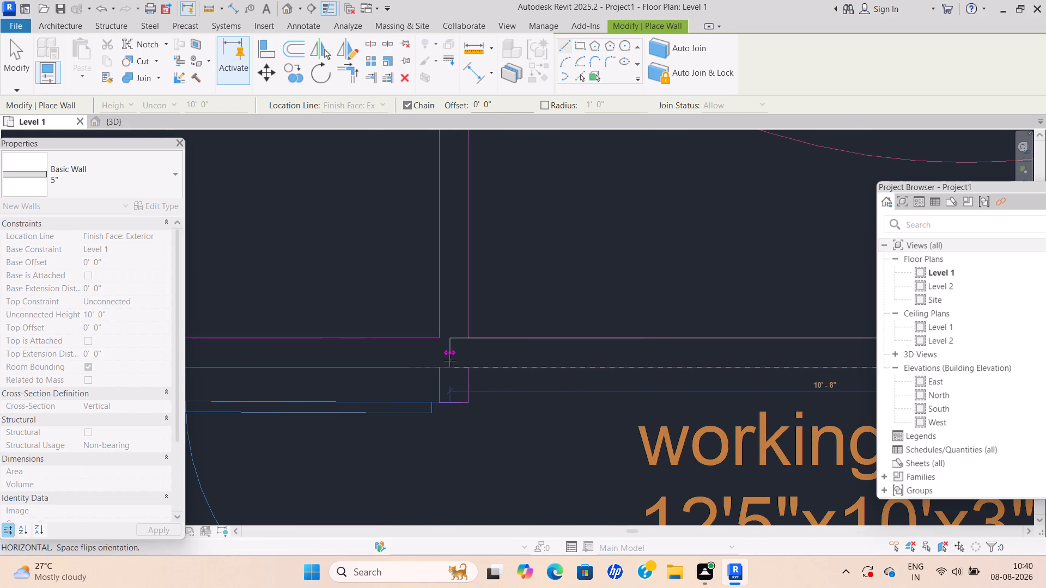
scroll(446, 357, "up", 3)
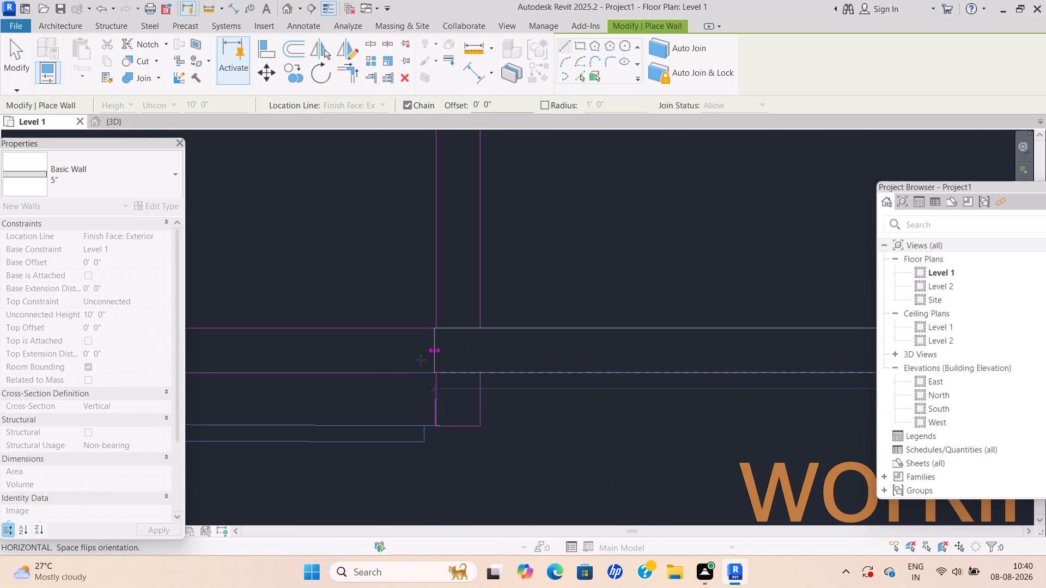
scroll(385, 356, "down", 3)
middle_click_drag(381, 356, 634, 358)
scroll(365, 354, "down", 2)
middle_click_drag(399, 354, 706, 356)
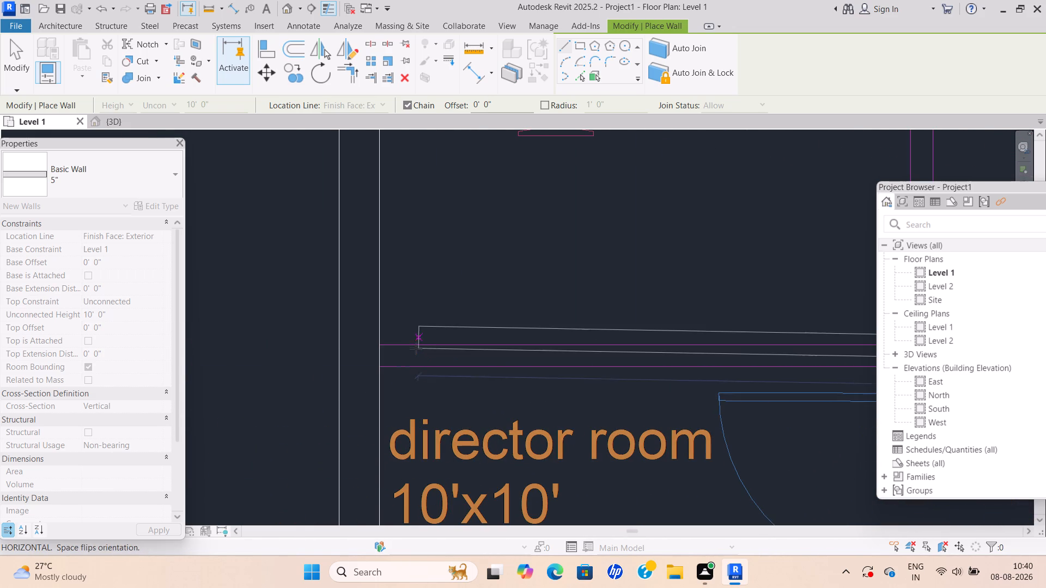
scroll(384, 359, "up", 6)
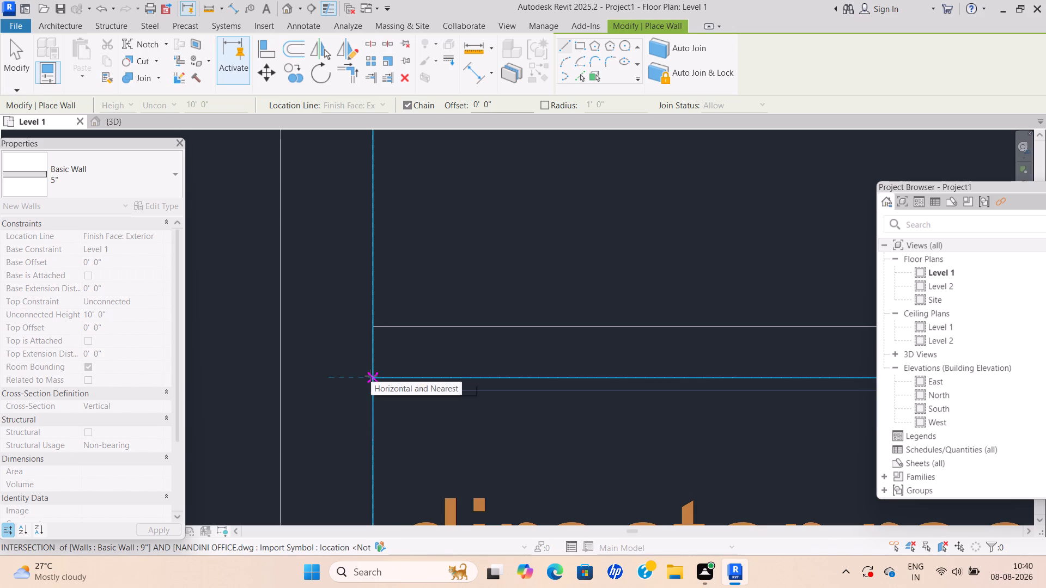
left_click(371, 376)
key("Escape")
scroll(451, 358, "down", 5)
middle_click_drag(452, 358, 337, 326)
scroll(321, 321, "up", 1)
key("Escape")
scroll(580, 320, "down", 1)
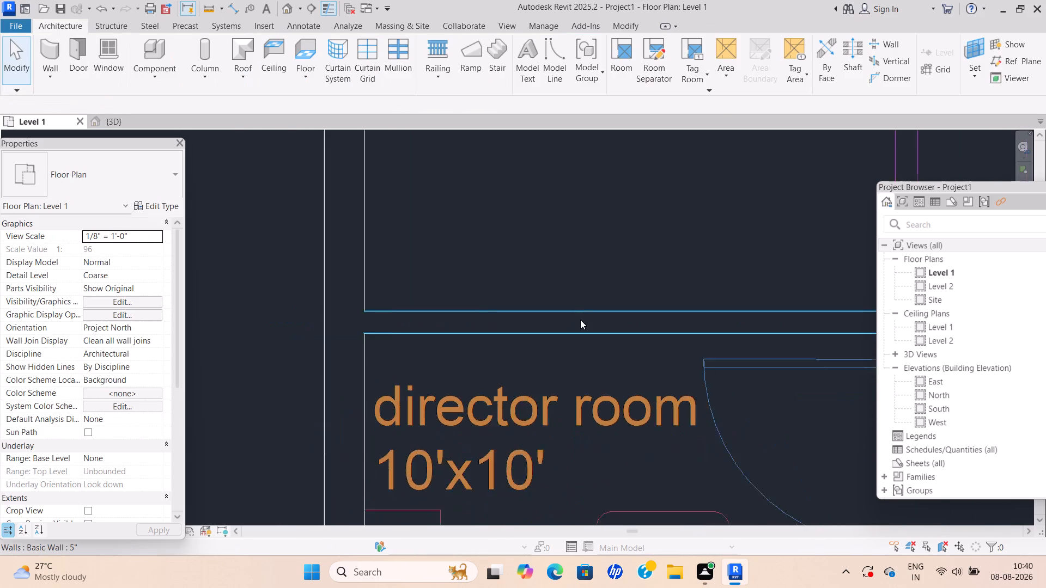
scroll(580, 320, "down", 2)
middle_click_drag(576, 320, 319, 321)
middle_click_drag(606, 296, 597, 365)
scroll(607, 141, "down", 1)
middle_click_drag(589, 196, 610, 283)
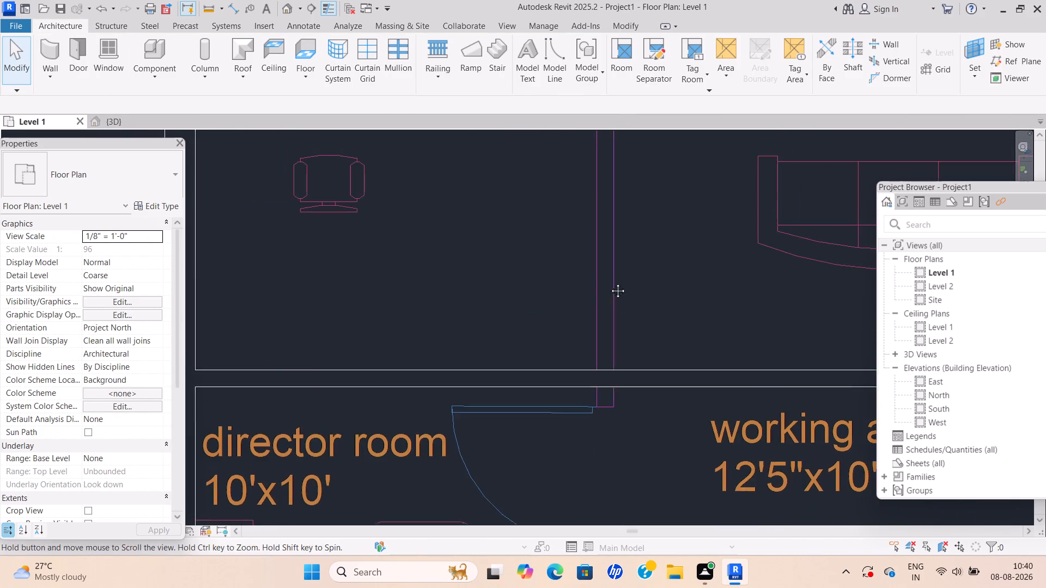
Draw a 5" wall between reception and the waiting area, from the partition's free north end south to the director room's door jamb.
middle_click_drag(610, 283, 612, 314)
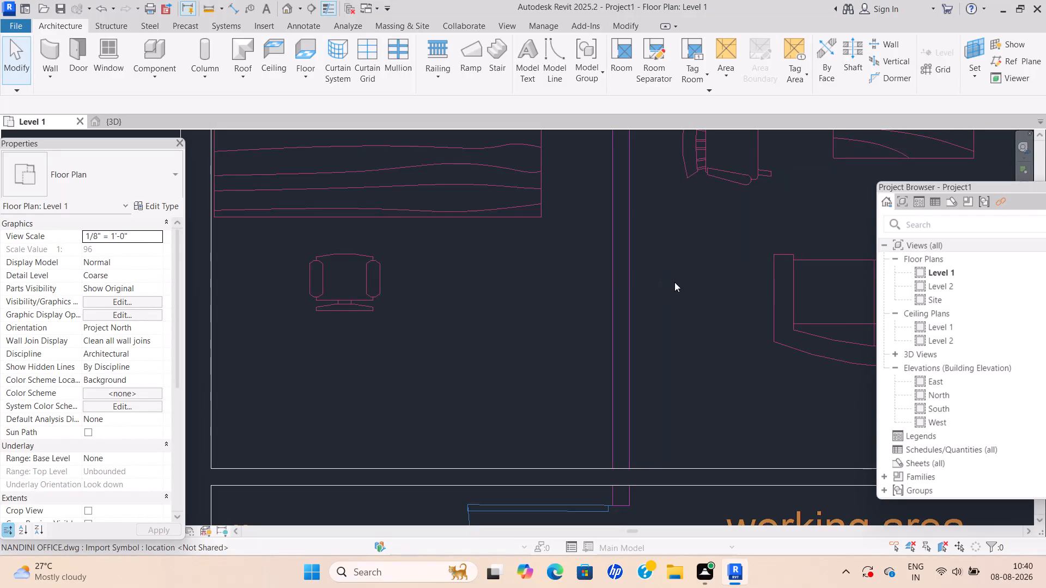
key("Escape")
scroll(653, 221, "down", 4)
middle_click_drag(666, 247, 667, 289)
scroll(653, 262, "down", 4)
middle_click_drag(653, 262, 621, 335)
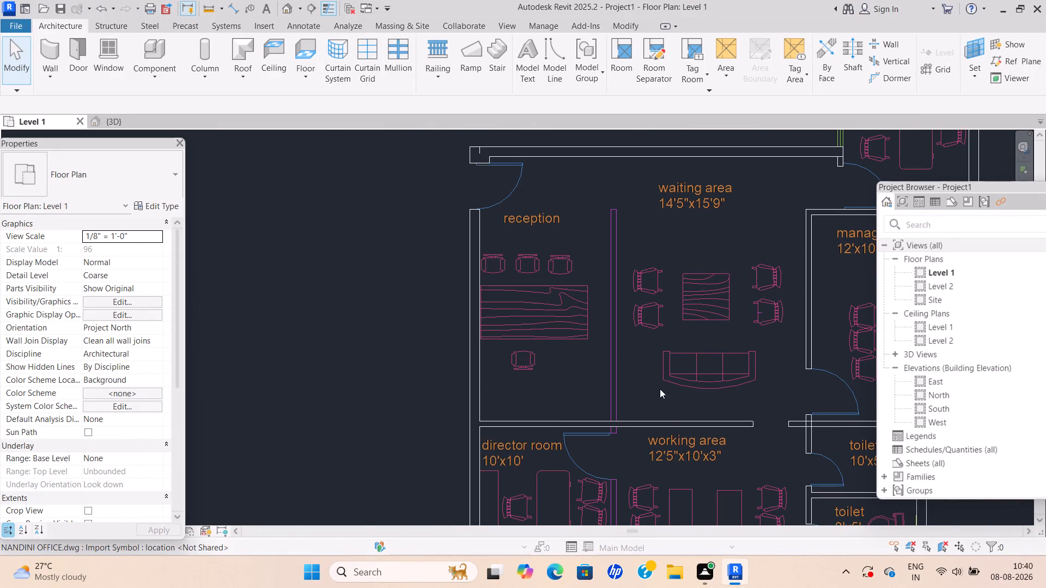
scroll(611, 210, "up", 13)
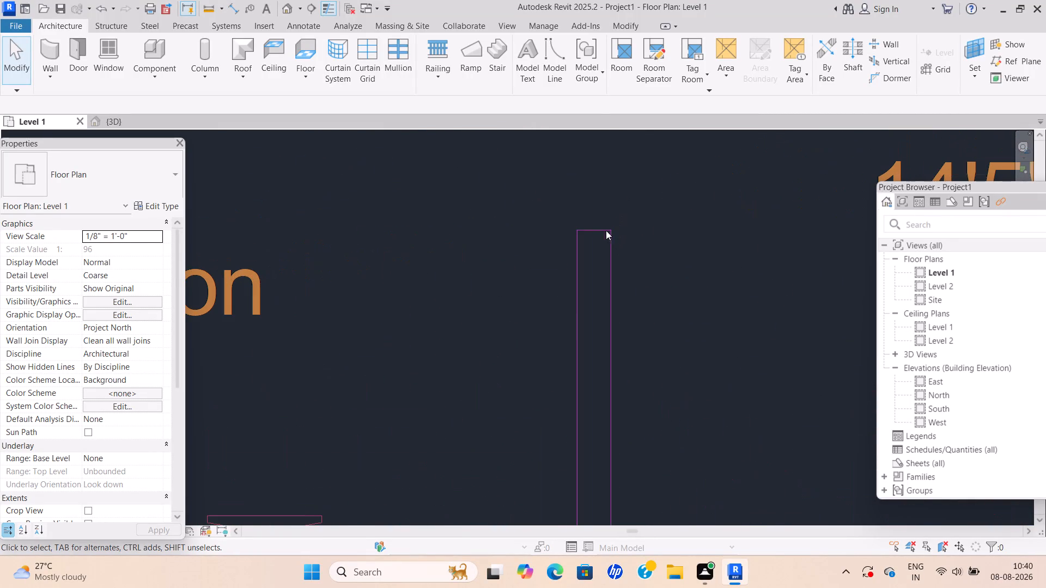
left_click(54, 81)
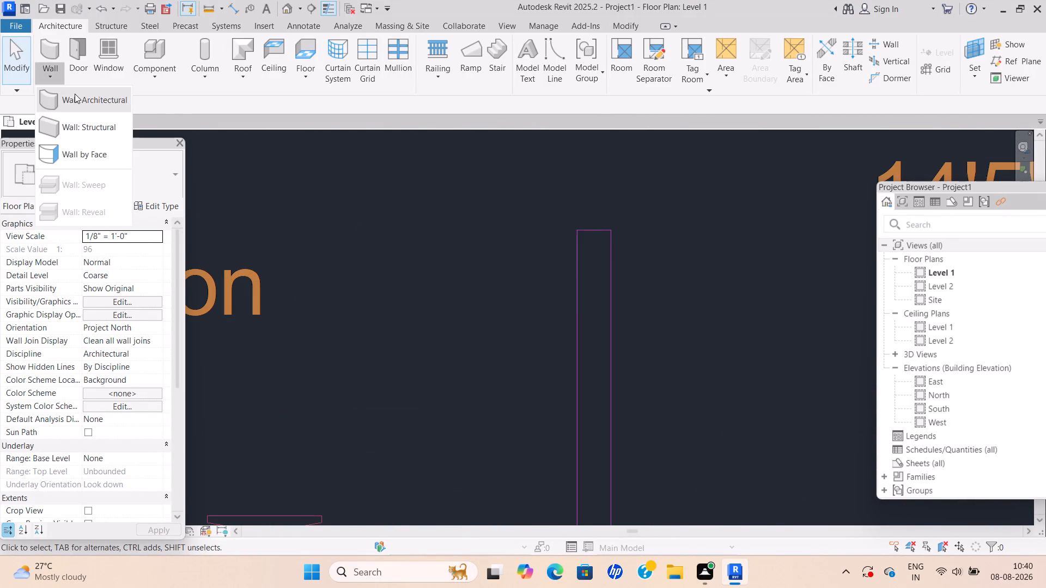
left_click(75, 94)
scroll(567, 247, "up", 2)
left_click(625, 227)
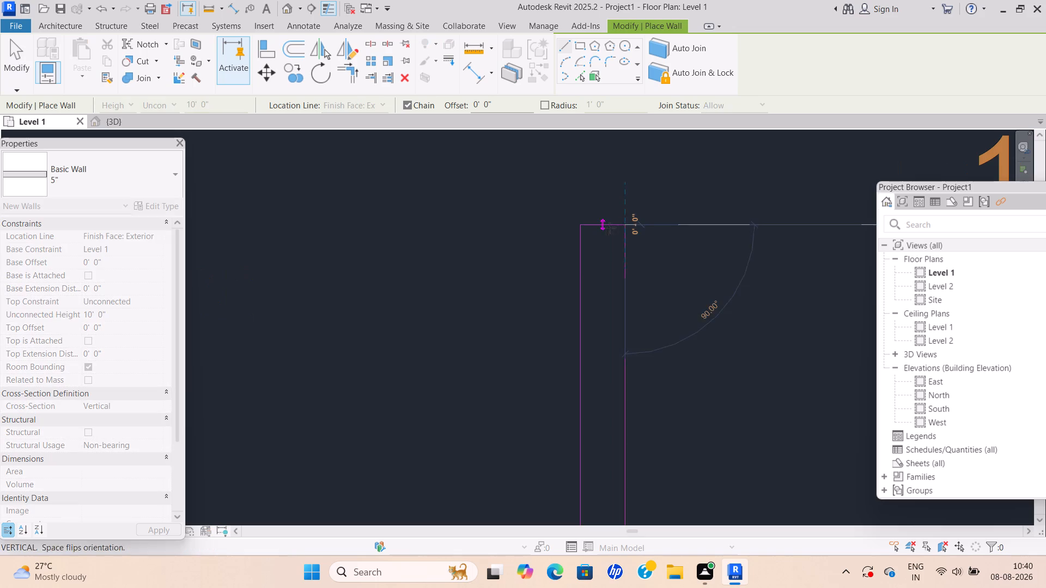
scroll(623, 359, "down", 2)
middle_click_drag(624, 356, 638, 150)
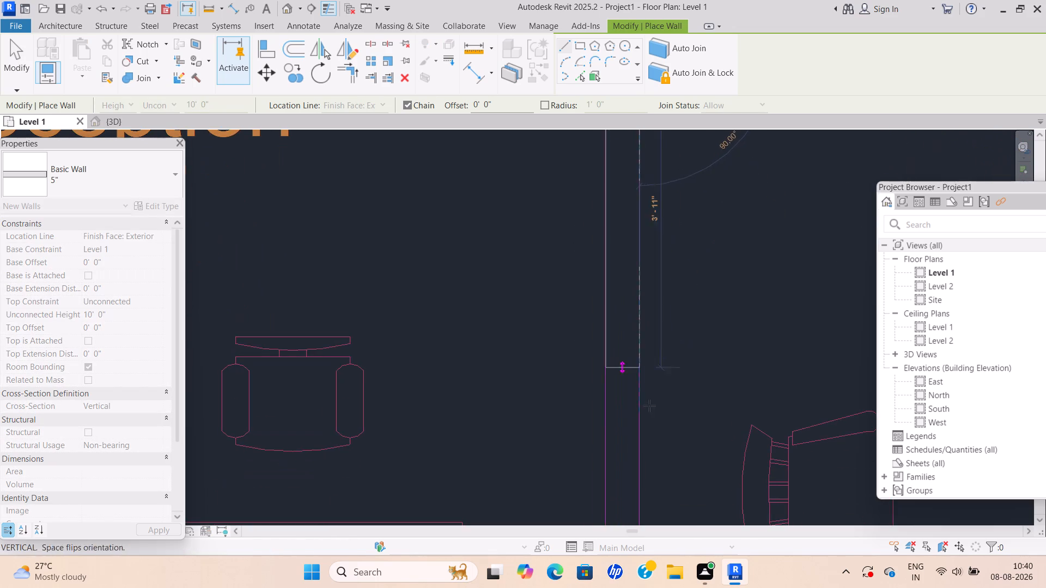
scroll(643, 428, "down", 3)
middle_click_drag(641, 418, 652, 154)
middle_click_drag(649, 399, 647, 75)
scroll(619, 258, "down", 2)
middle_click_drag(648, 364, 650, 362)
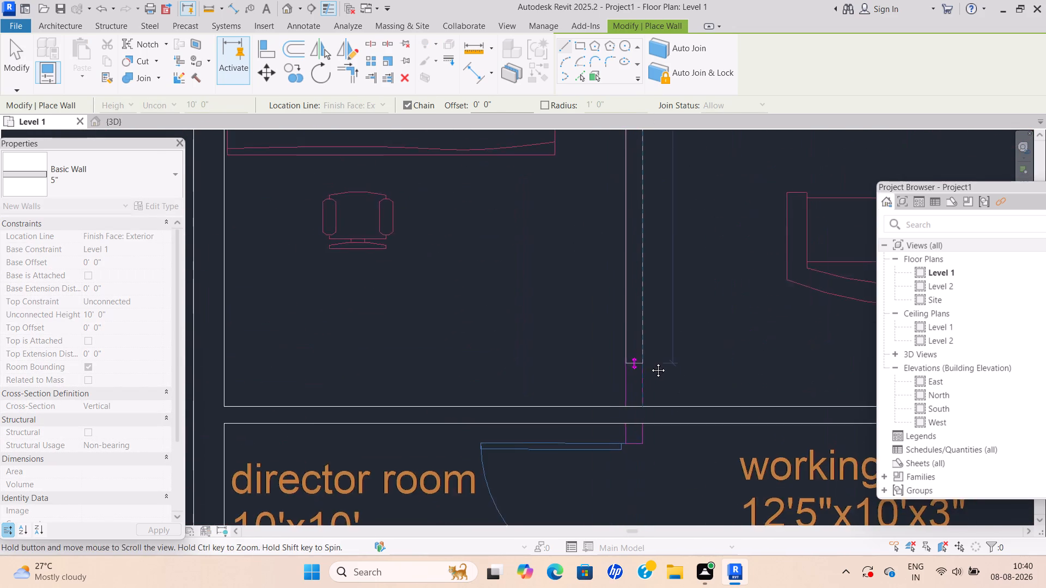
middle_click_drag(650, 362, 665, 205)
scroll(674, 272, "up", 8)
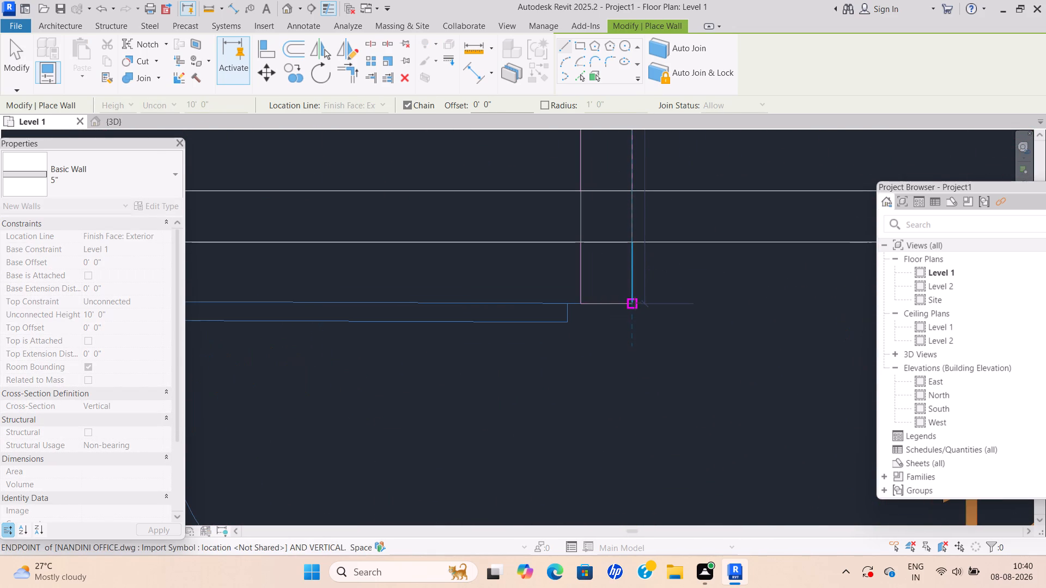
left_click(633, 302)
key("Escape")
scroll(636, 308, "down", 7)
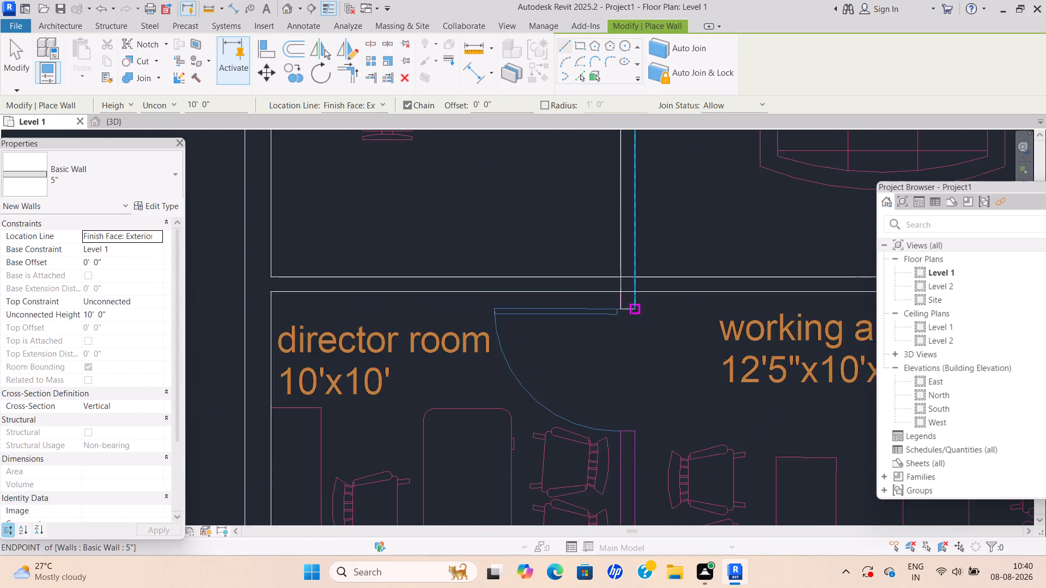
scroll(631, 308, "down", 11)
key("Escape")
key("Escape")
Draw a short 5" wall about 0'-11" long across the north end of the conference–H.R. room partition, beside the H.R. room door.
scroll(673, 362, "down", 4)
middle_click_drag(673, 362, 650, 261)
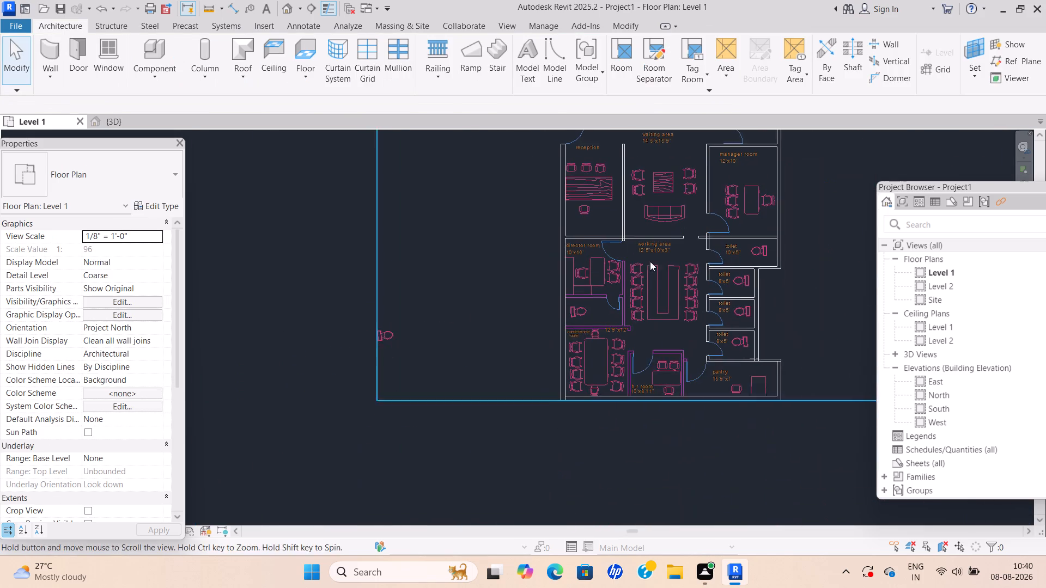
scroll(683, 352, "up", 8)
middle_click_drag(588, 371, 670, 335)
scroll(628, 281, "up", 9)
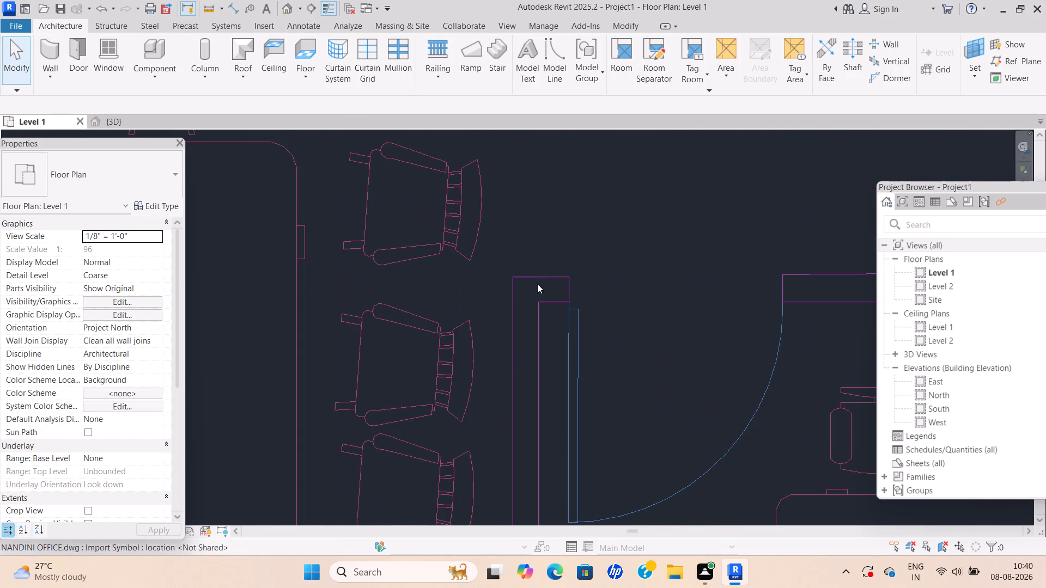
left_click(48, 77)
left_click(75, 99)
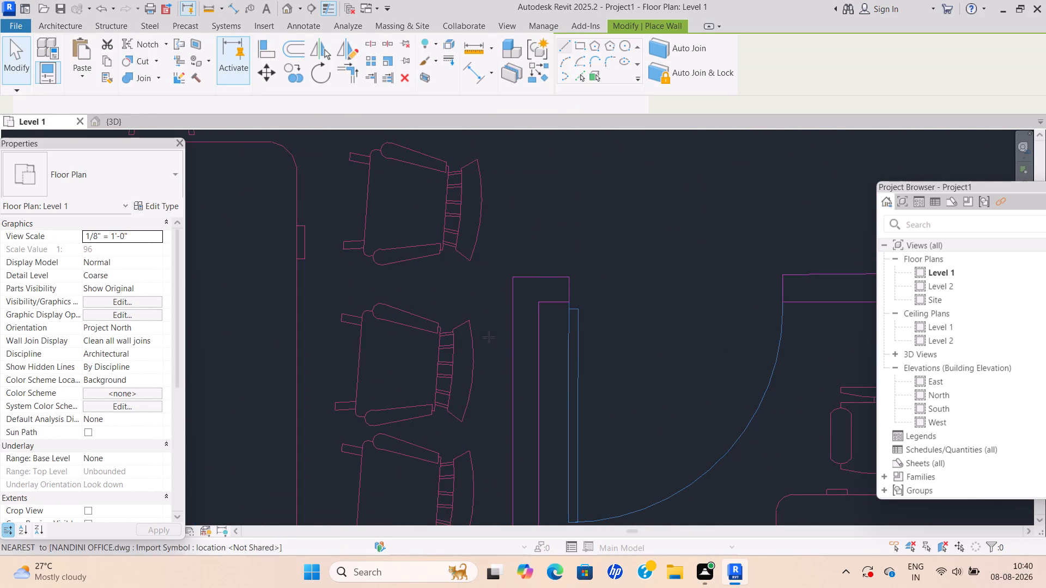
scroll(552, 328, "up", 4)
left_click(579, 282)
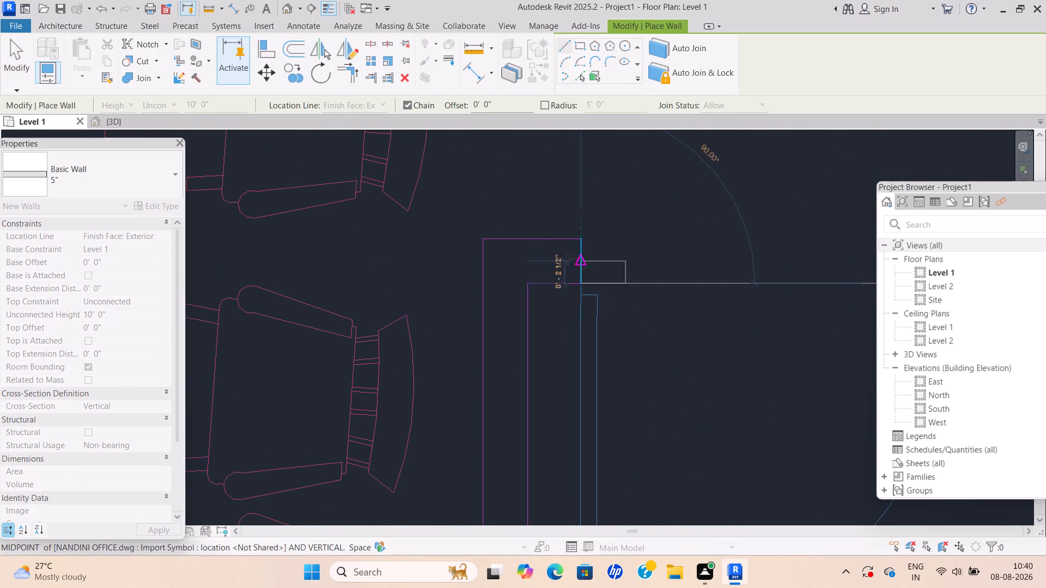
left_click(483, 280)
key("Escape")
Draw a 5" wall down the H.R. room's west partition, from the short jamb wall to the southern 9" wall's inner face.
scroll(520, 293, "up", 4)
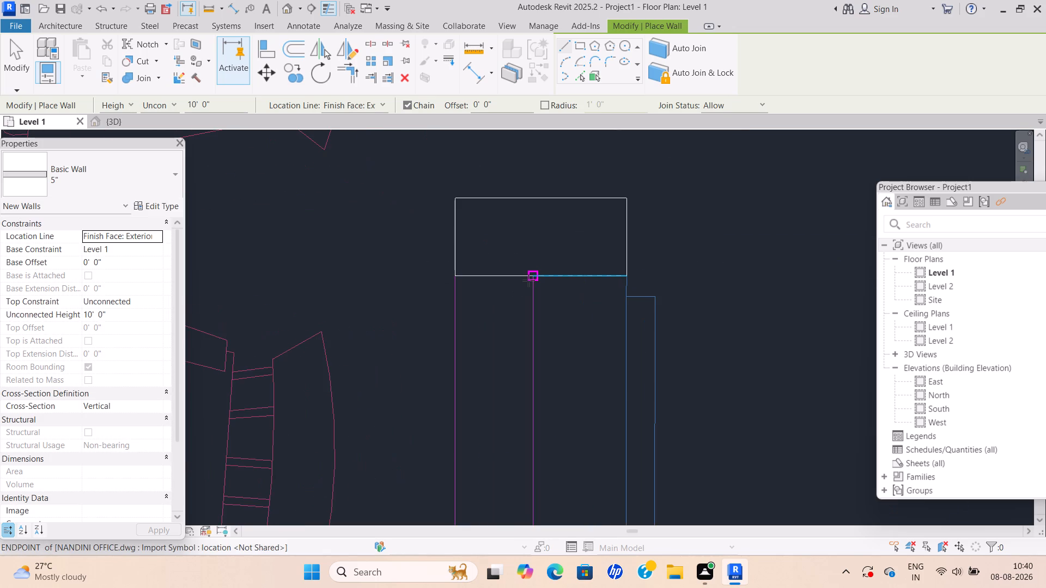
left_click(533, 278)
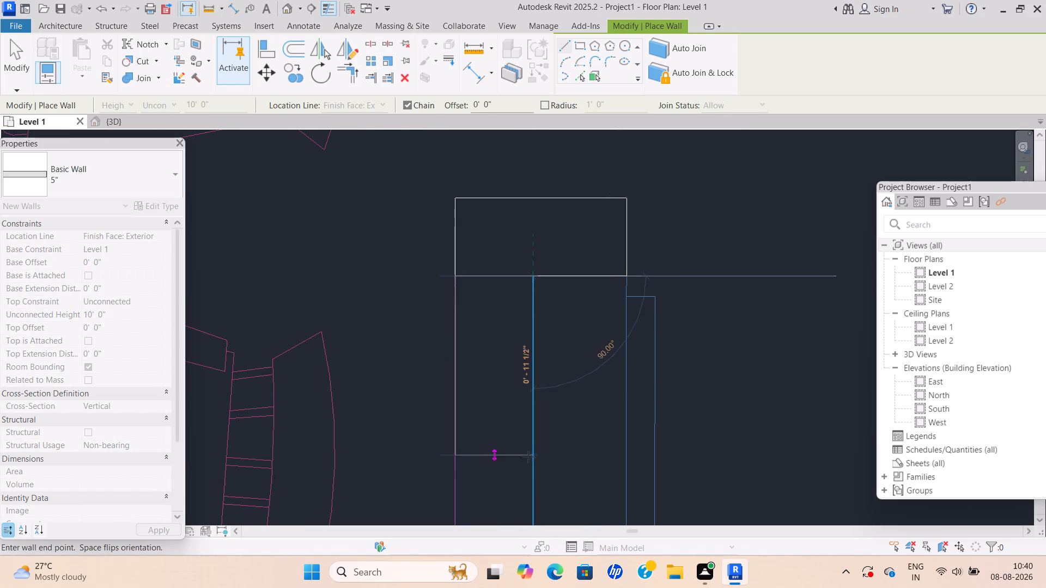
scroll(530, 460, "down", 2)
middle_click_drag(530, 460, 561, 225)
scroll(568, 438, "down", 1)
middle_click_drag(568, 407, 619, 168)
scroll(611, 308, "down", 4)
middle_click_drag(618, 364, 618, 353)
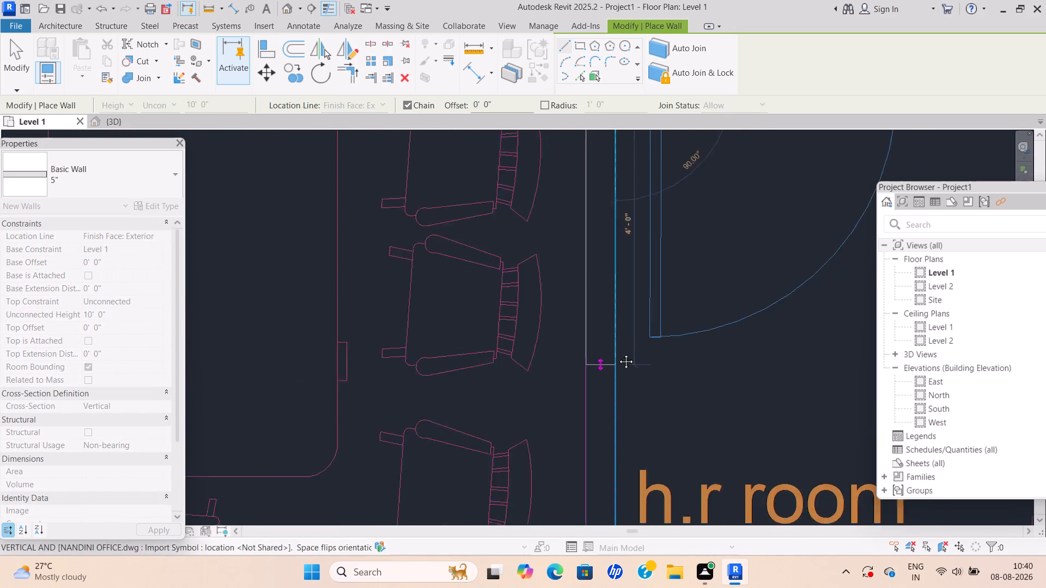
middle_click_drag(618, 353, 621, 92)
scroll(619, 335, "up", 5)
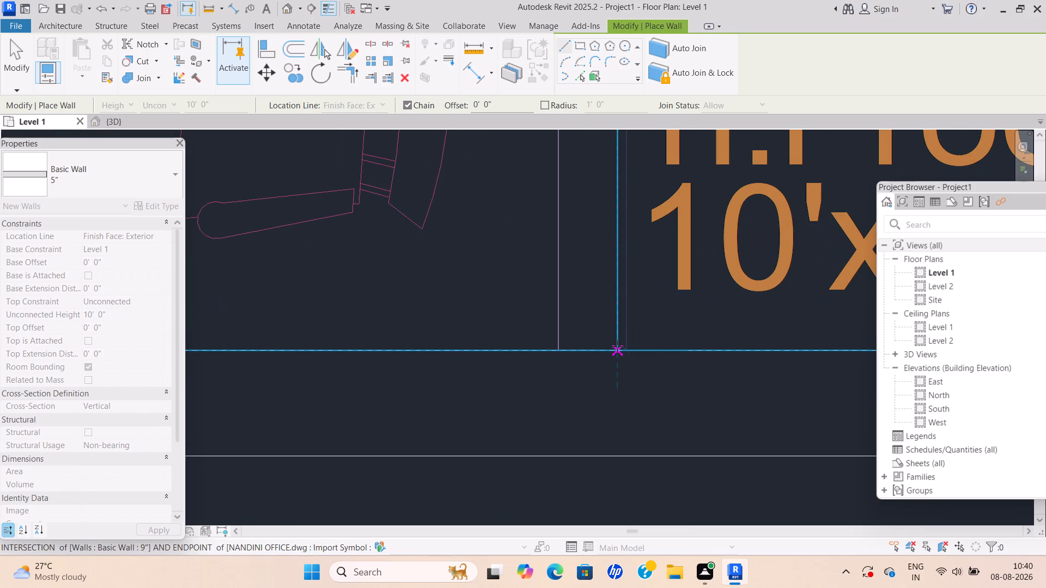
left_click(617, 346)
key("Escape")
Draw a 5" wall about 8'-1" long up the H.R. room's east partition, from the southern 9" wall's inner face to its north end.
scroll(634, 334, "down", 7)
scroll(491, 392, "down", 1)
middle_click_drag(630, 336, 622, 342)
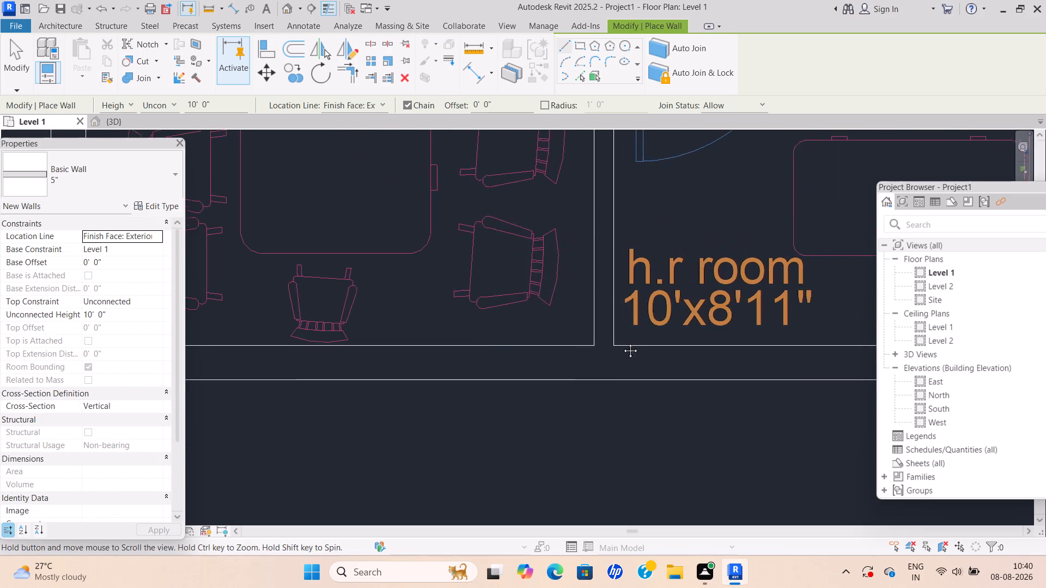
middle_click_drag(622, 342, 408, 351)
scroll(631, 278, "down", 1)
middle_click_drag(633, 285, 571, 395)
middle_click_drag(742, 223, 652, 376)
scroll(650, 378, "up", 1)
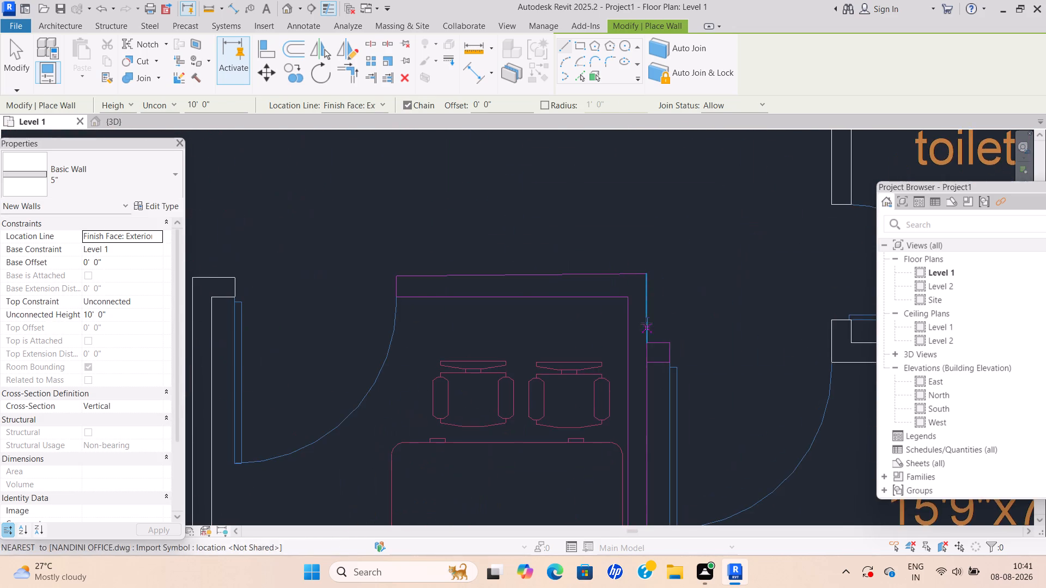
scroll(643, 294, "up", 5)
key("Escape")
scroll(610, 314, "down", 4)
middle_click_drag(610, 314, 629, 206)
middle_click_drag(647, 416, 641, 204)
scroll(652, 373, "up", 5)
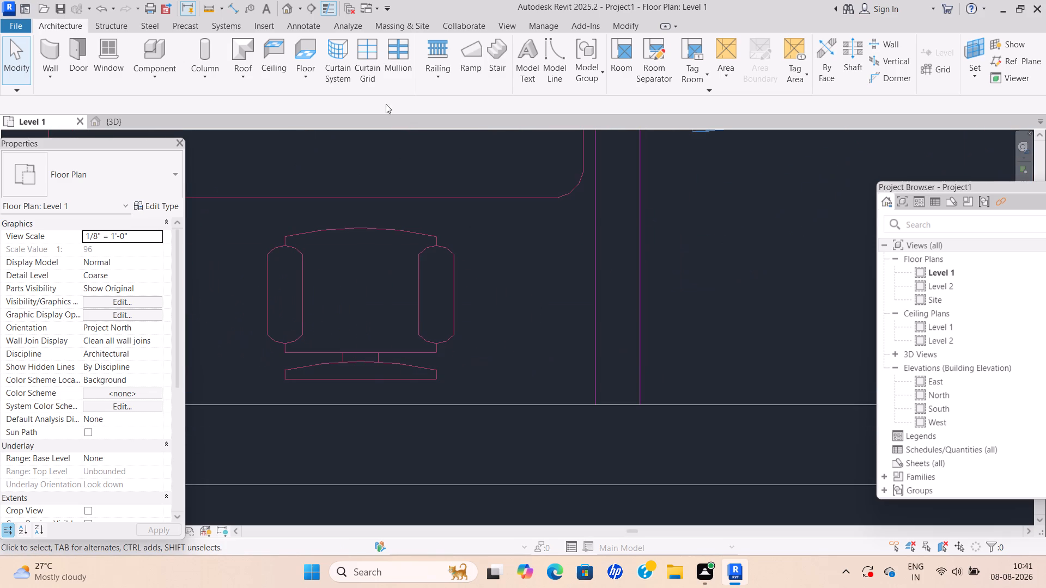
left_click(54, 75)
left_click(94, 98)
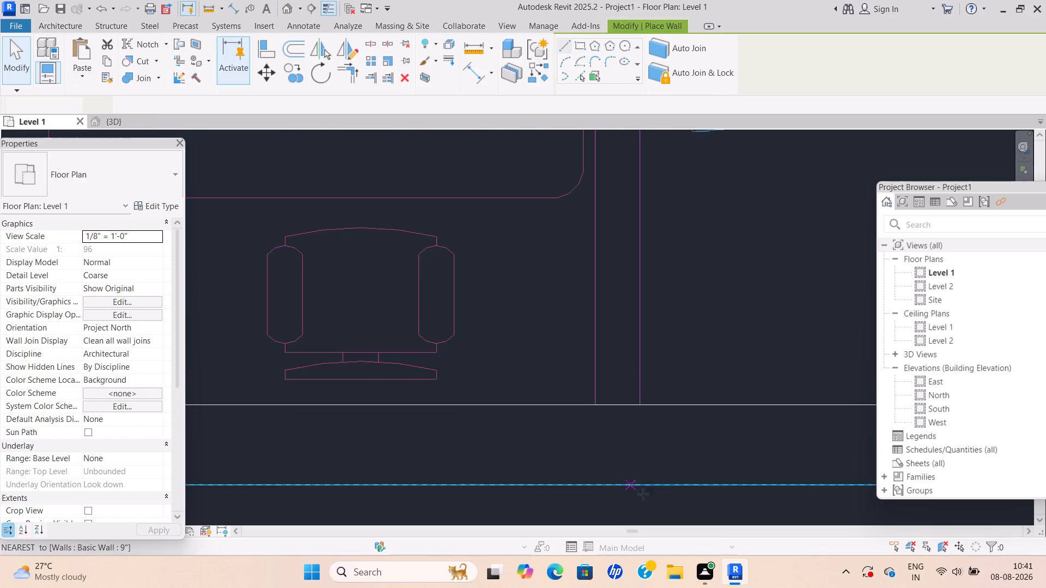
scroll(641, 445, "up", 3)
scroll(644, 368, "down", 4)
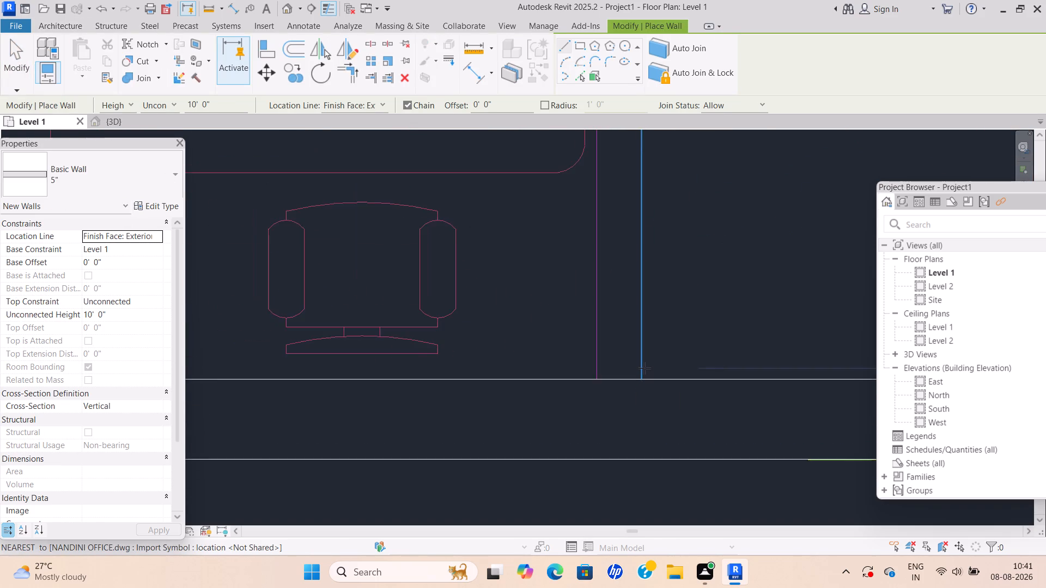
left_click(605, 372)
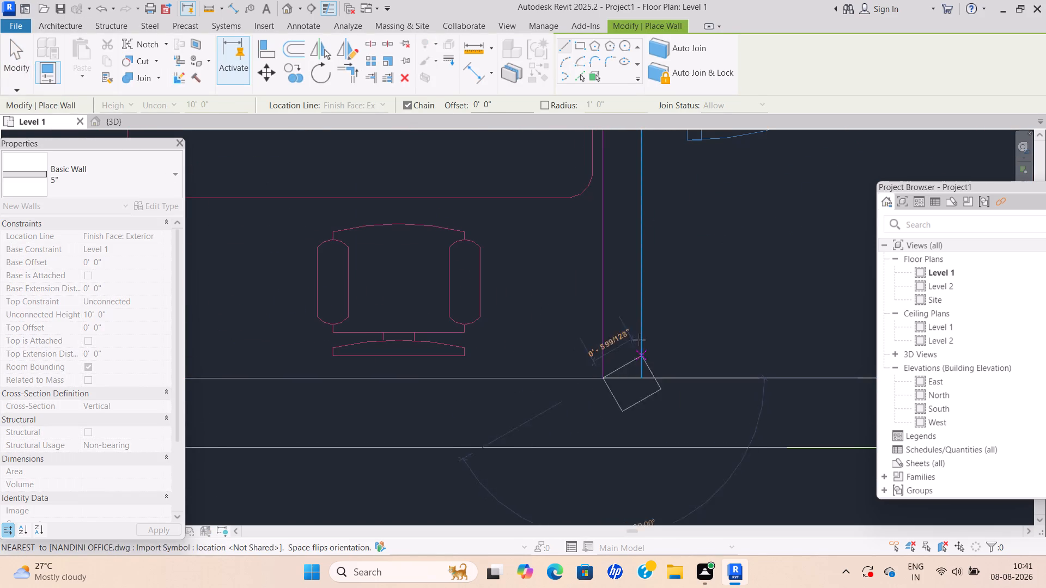
scroll(610, 281, "down", 2)
middle_click_drag(608, 274, 623, 464)
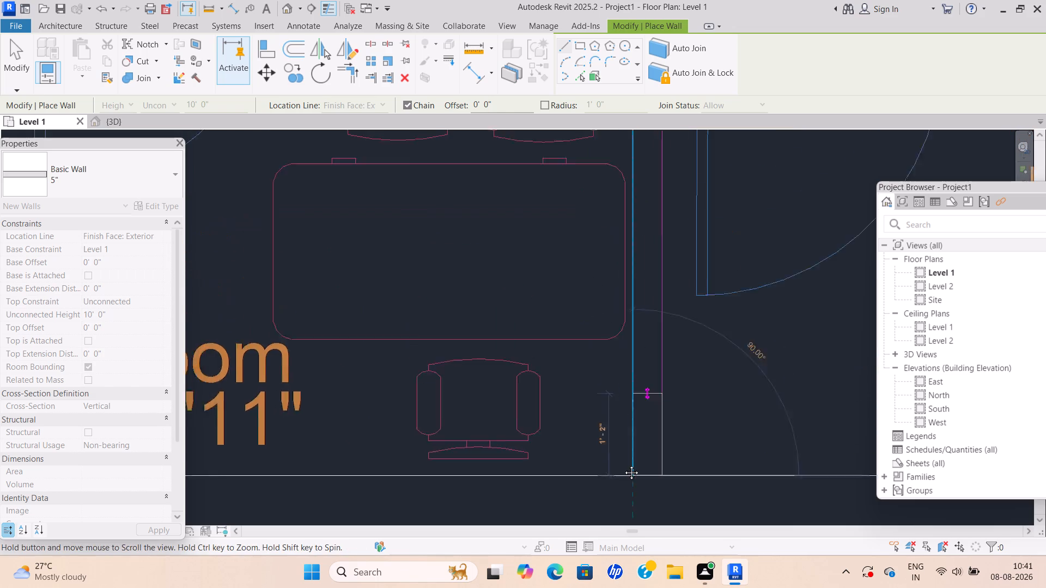
middle_click_drag(623, 464, 627, 463)
middle_click_drag(636, 215, 626, 218)
scroll(630, 216, "down", 1)
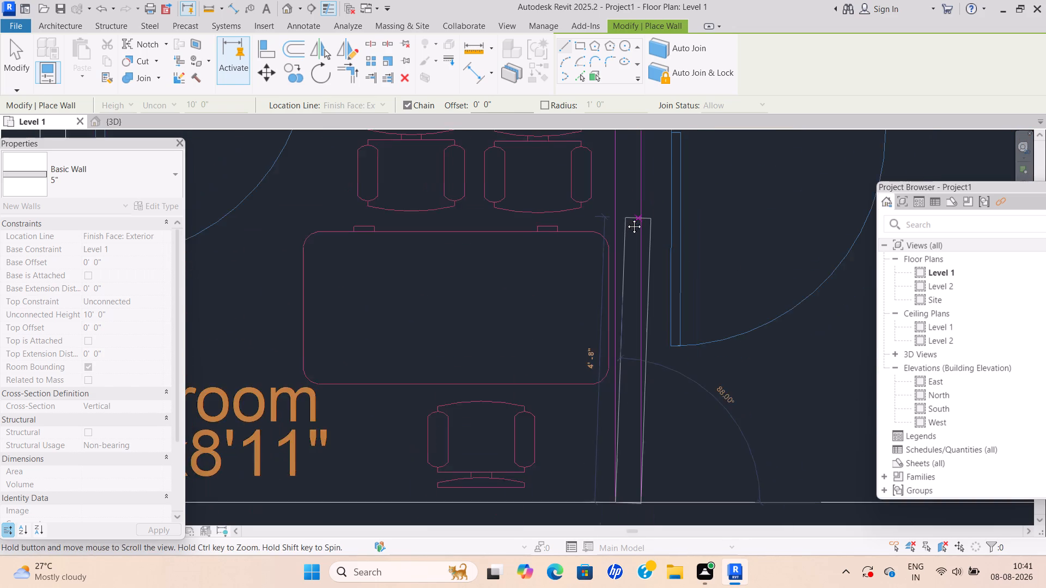
middle_click_drag(626, 218, 560, 354)
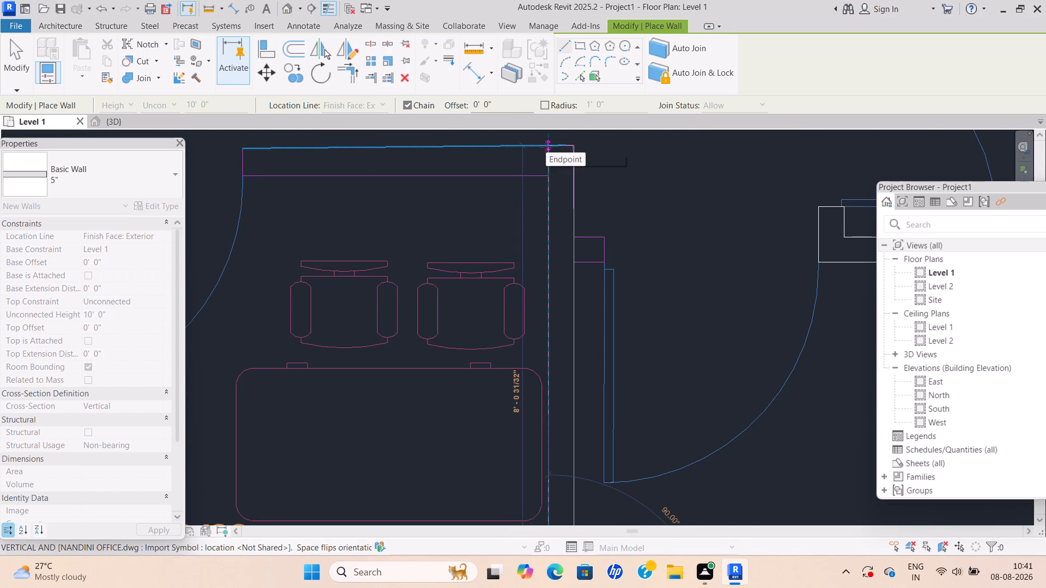
left_click(546, 146)
key("Escape")
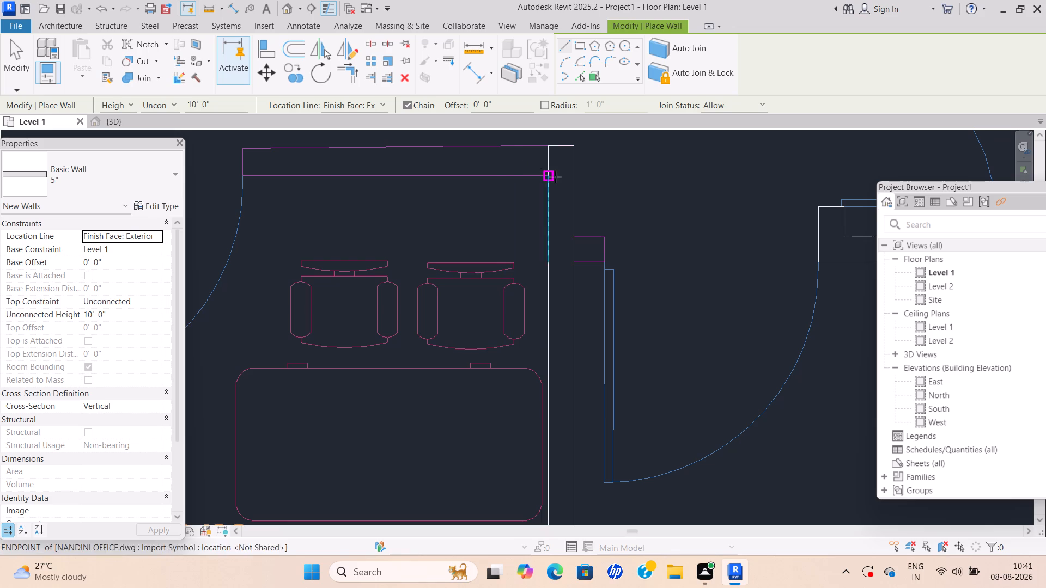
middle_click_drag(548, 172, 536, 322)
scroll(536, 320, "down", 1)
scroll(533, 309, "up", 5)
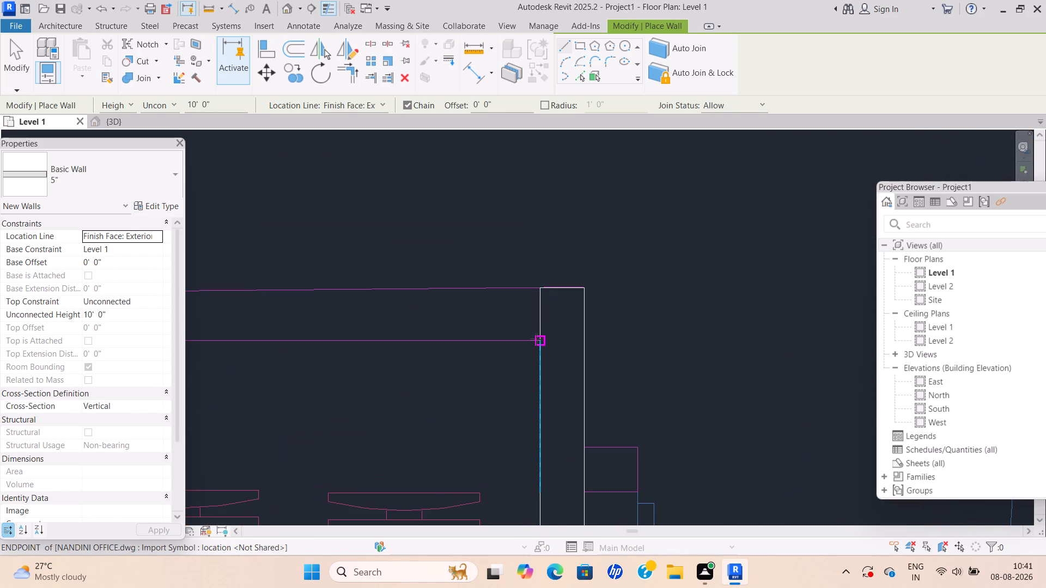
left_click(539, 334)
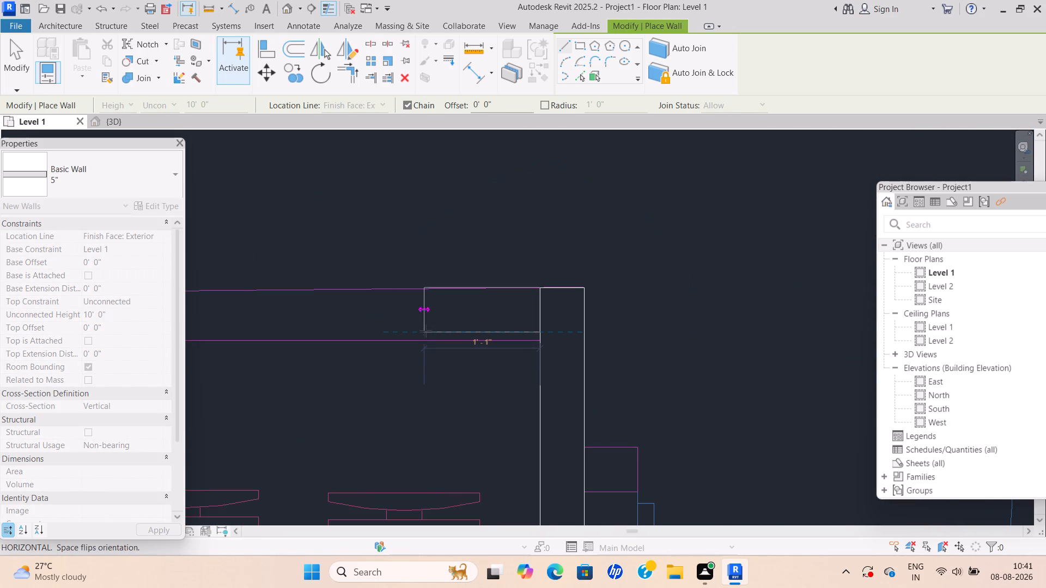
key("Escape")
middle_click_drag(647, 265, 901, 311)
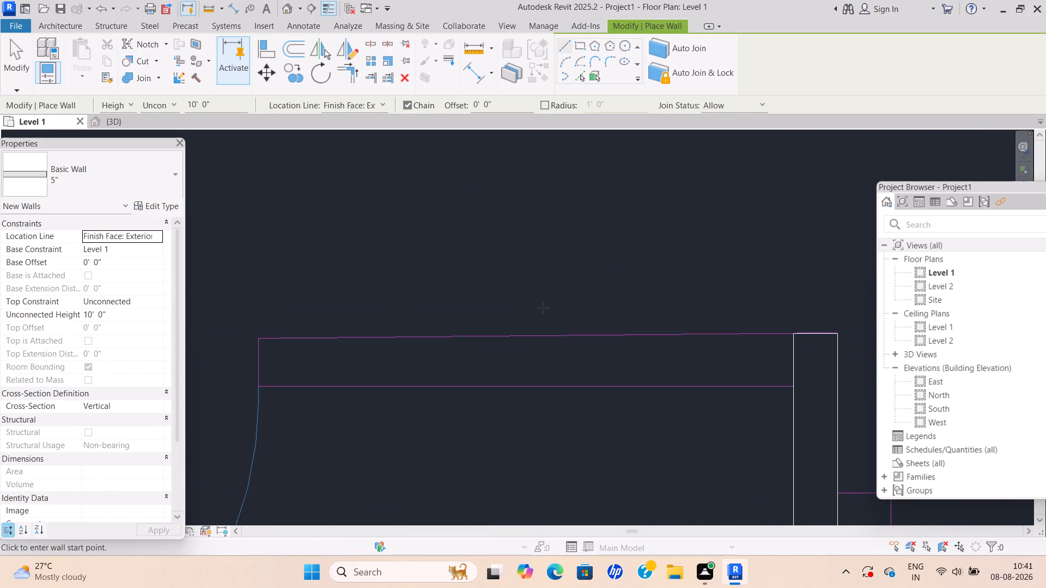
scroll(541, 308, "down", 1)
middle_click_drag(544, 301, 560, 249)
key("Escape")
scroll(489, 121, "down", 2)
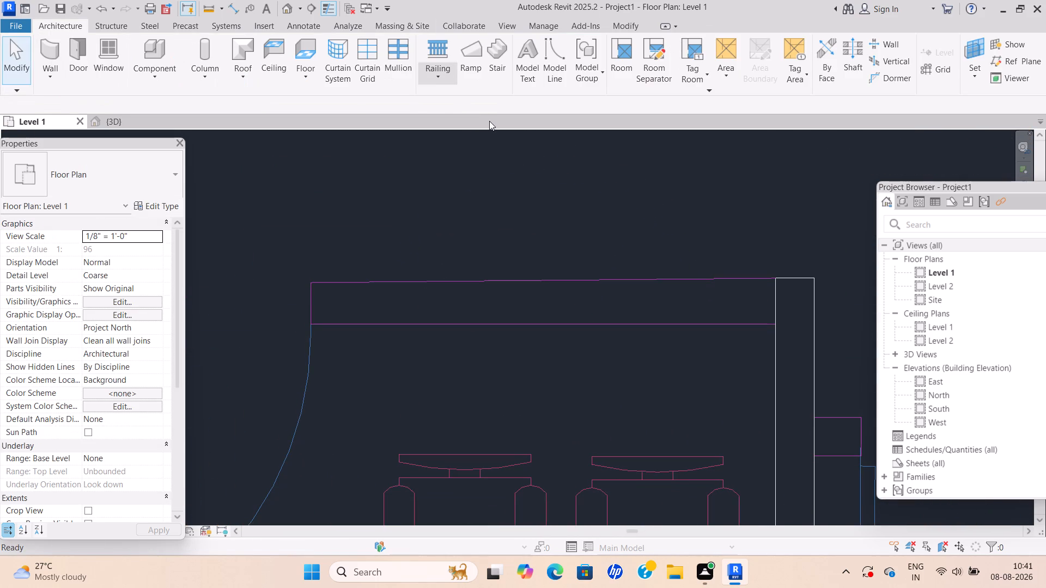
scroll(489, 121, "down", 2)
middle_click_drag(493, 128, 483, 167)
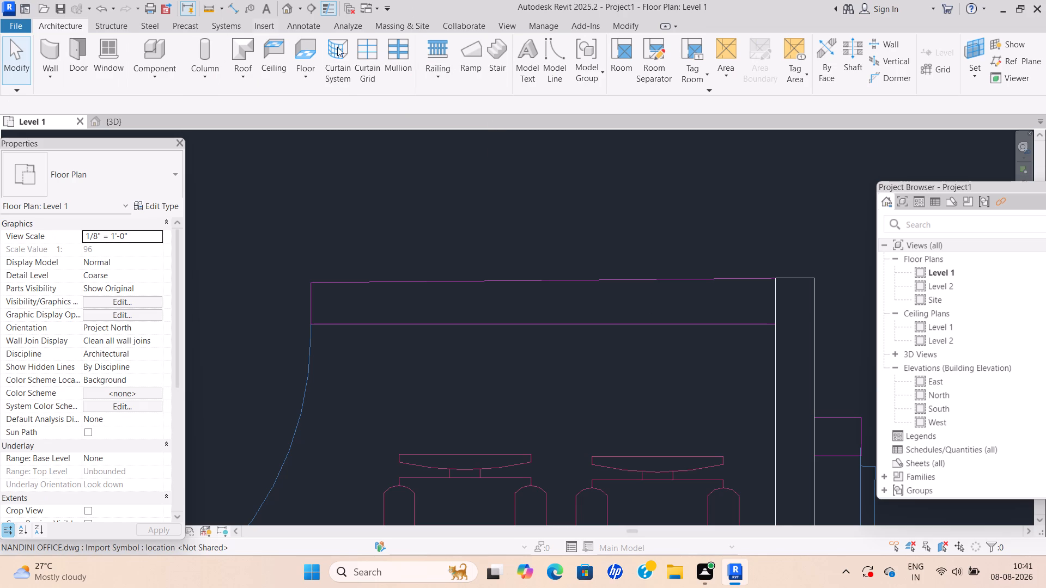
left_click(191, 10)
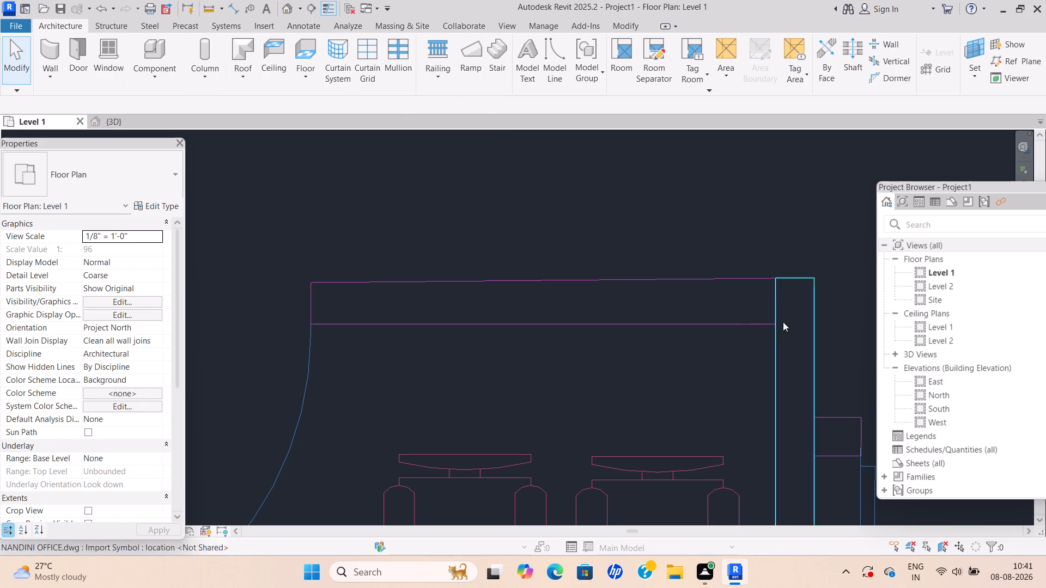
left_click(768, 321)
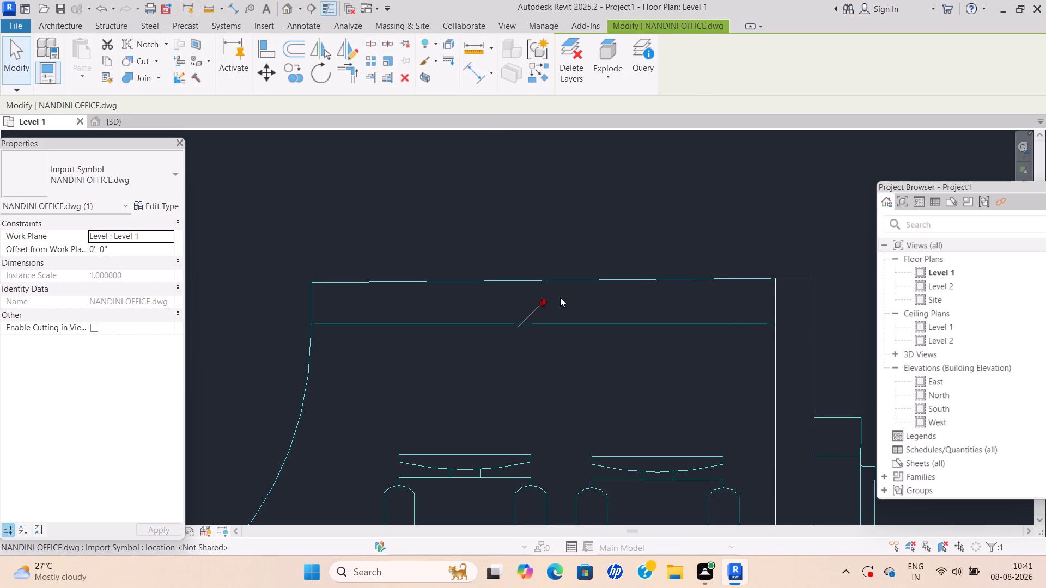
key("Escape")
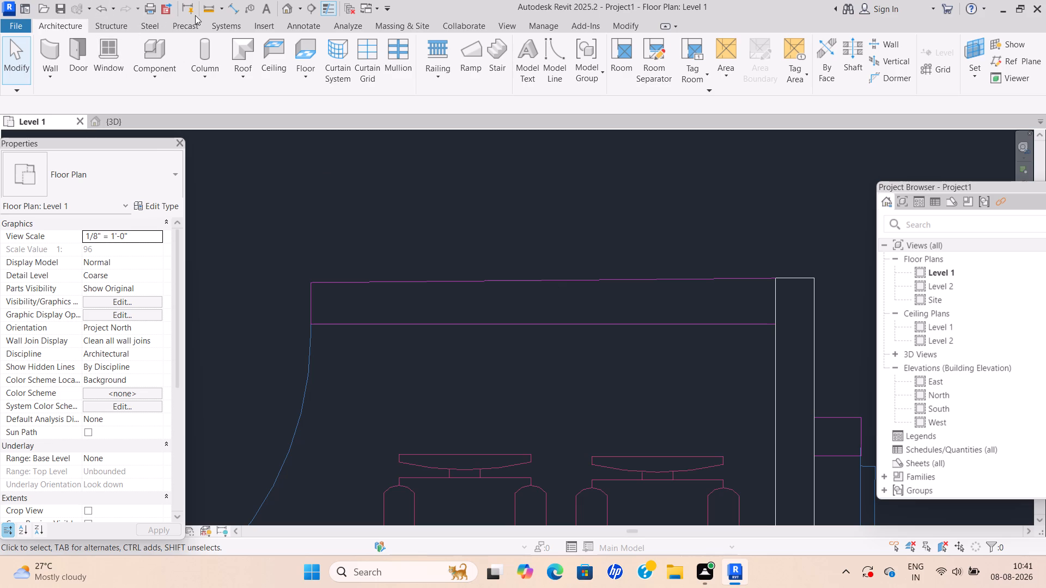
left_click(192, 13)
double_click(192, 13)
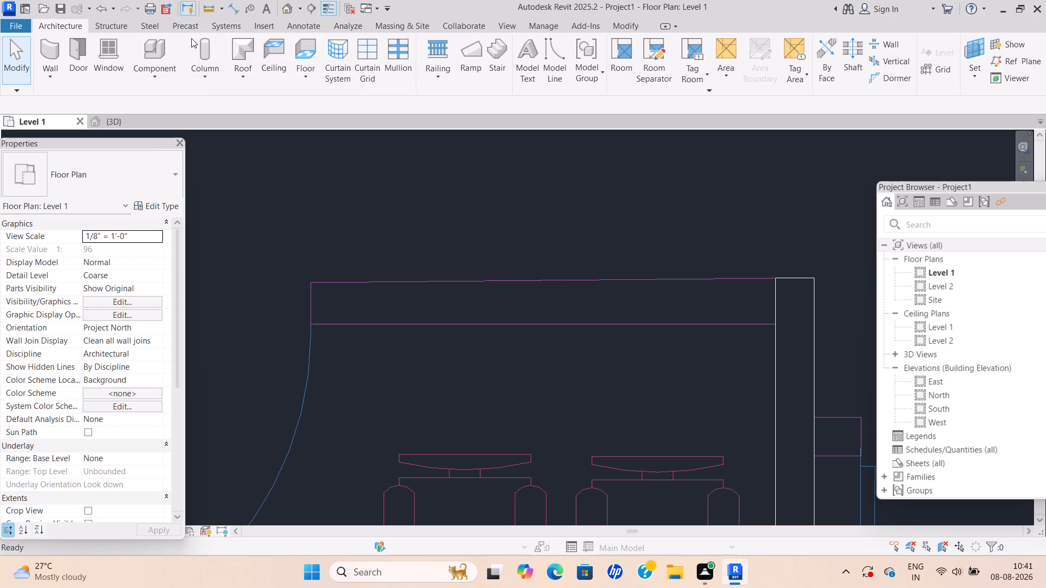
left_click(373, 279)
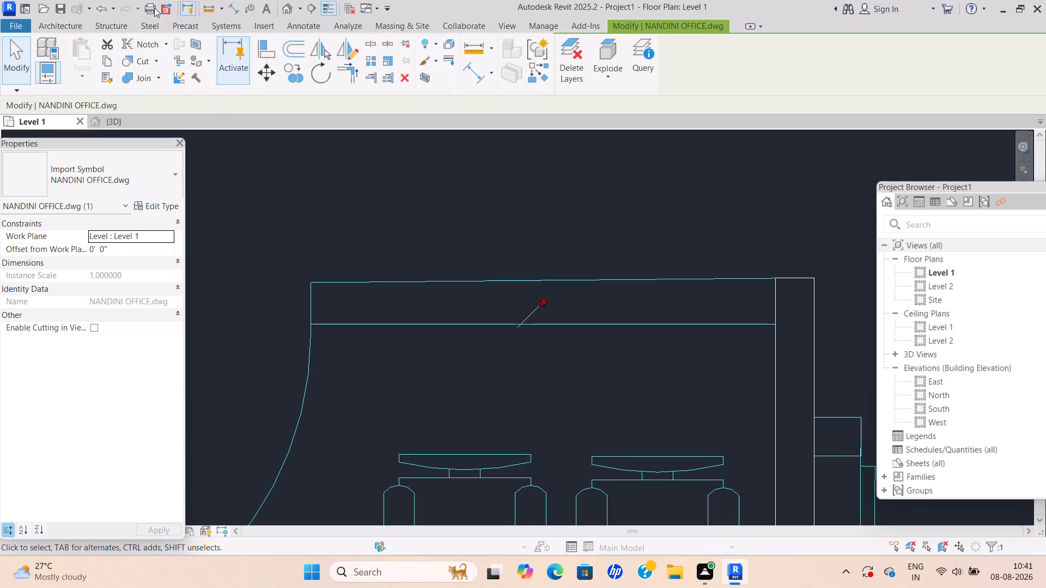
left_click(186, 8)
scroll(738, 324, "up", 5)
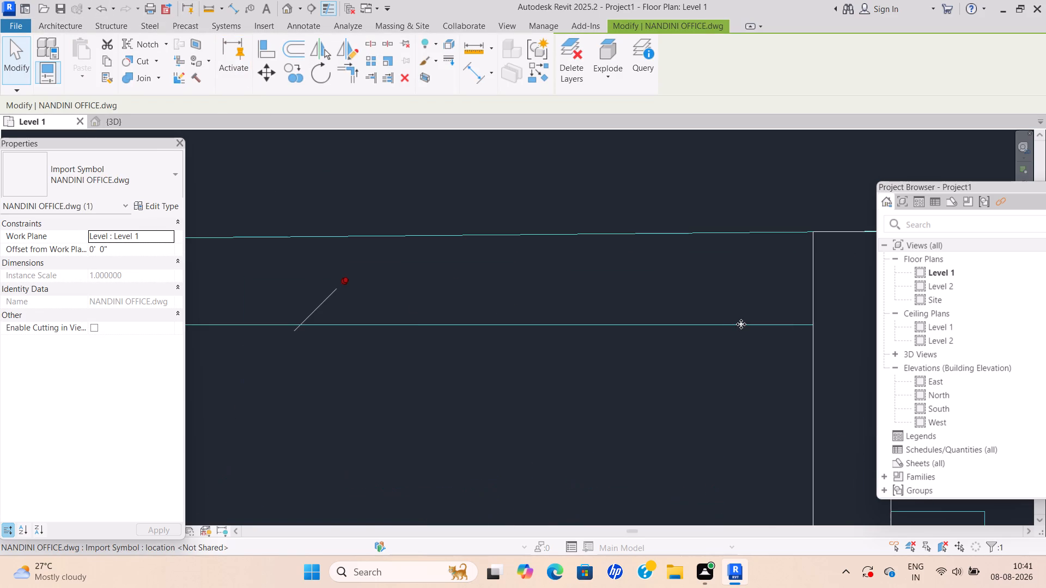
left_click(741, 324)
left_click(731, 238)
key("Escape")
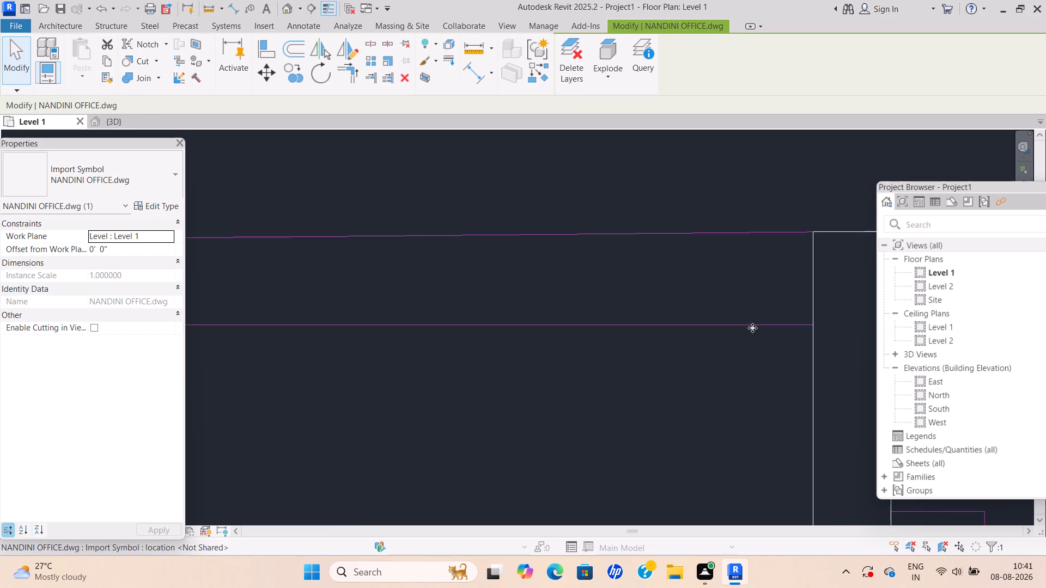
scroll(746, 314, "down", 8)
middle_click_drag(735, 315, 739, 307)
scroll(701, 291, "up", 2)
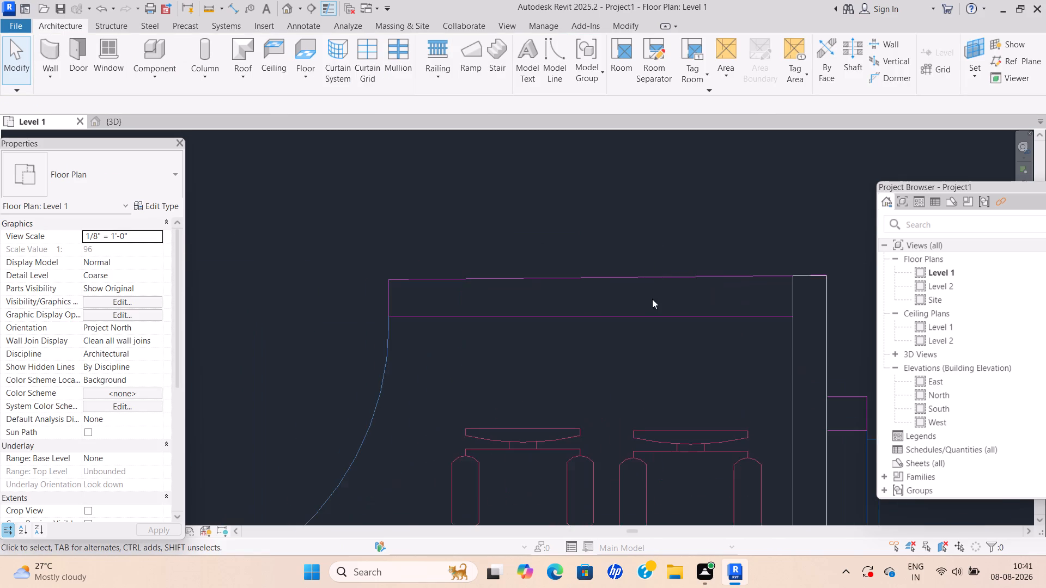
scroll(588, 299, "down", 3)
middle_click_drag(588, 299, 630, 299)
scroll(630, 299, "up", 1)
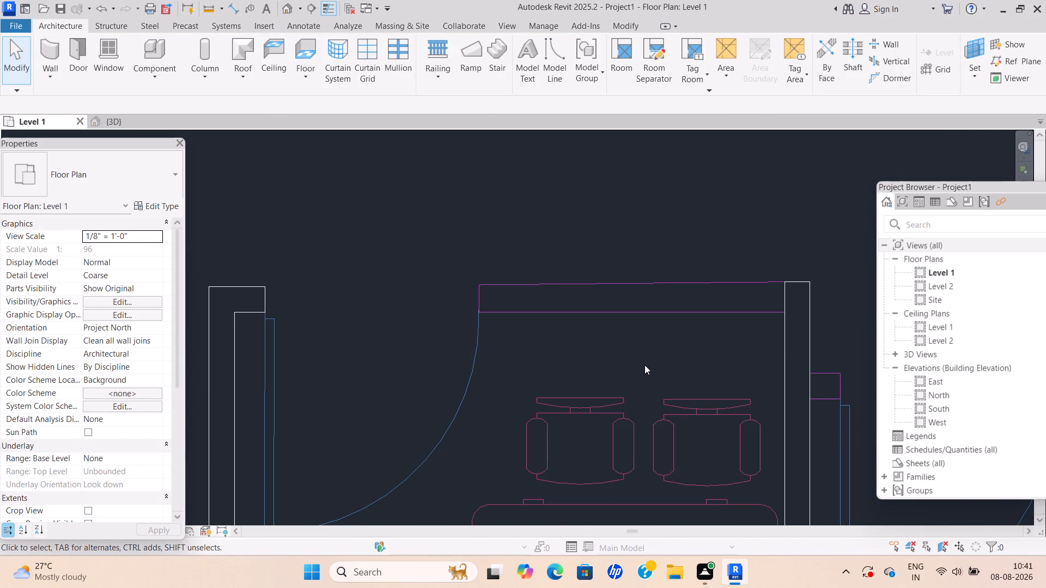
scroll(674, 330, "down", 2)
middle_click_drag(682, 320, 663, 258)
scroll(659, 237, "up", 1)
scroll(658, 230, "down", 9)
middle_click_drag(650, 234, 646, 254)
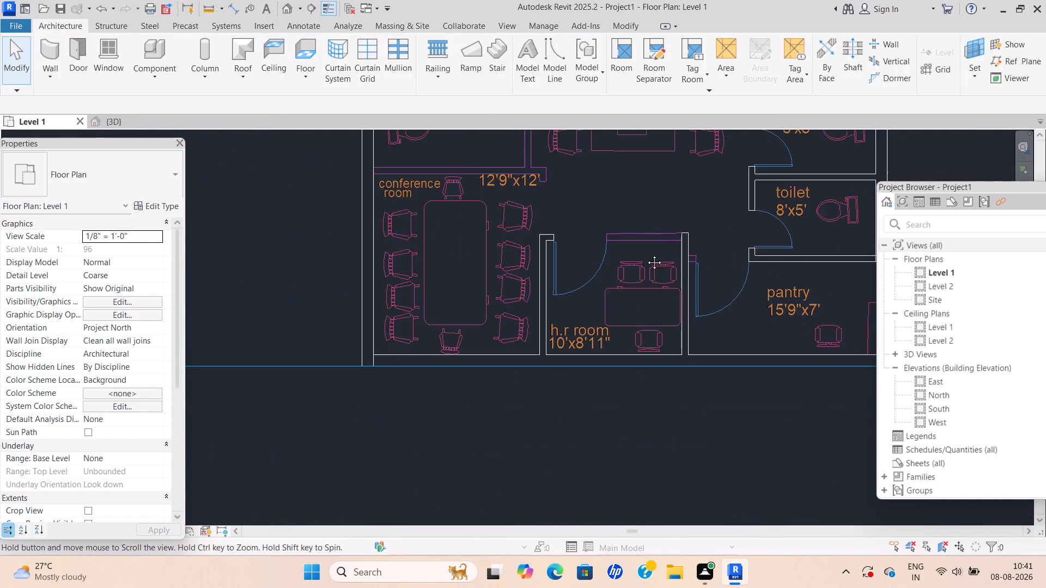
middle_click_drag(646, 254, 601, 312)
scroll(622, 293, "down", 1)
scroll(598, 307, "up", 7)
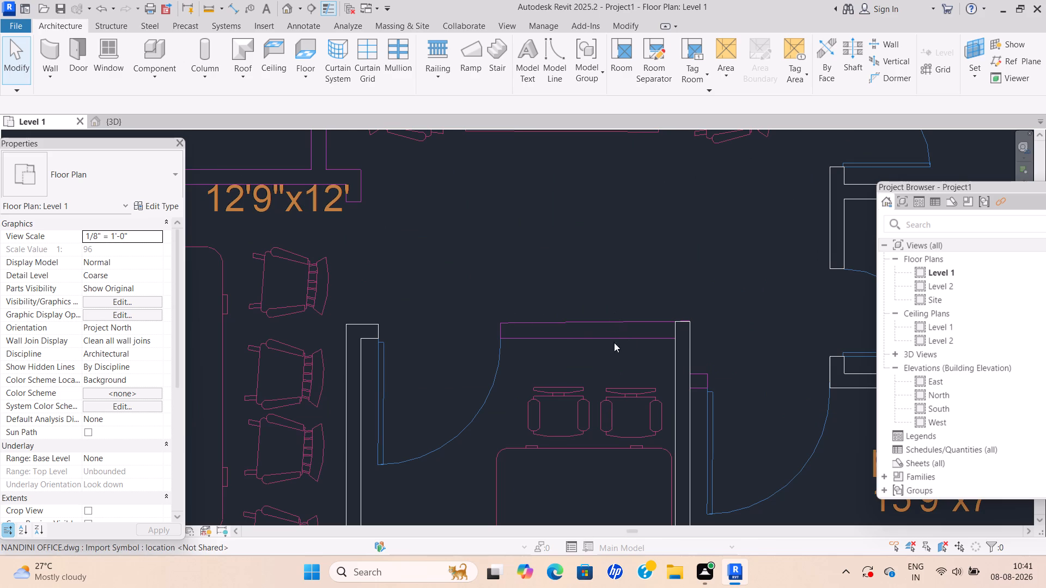
Measure the thickness of the H.R. room's north wall between its two outline lines in the imported drawing.
scroll(629, 334, "up", 7)
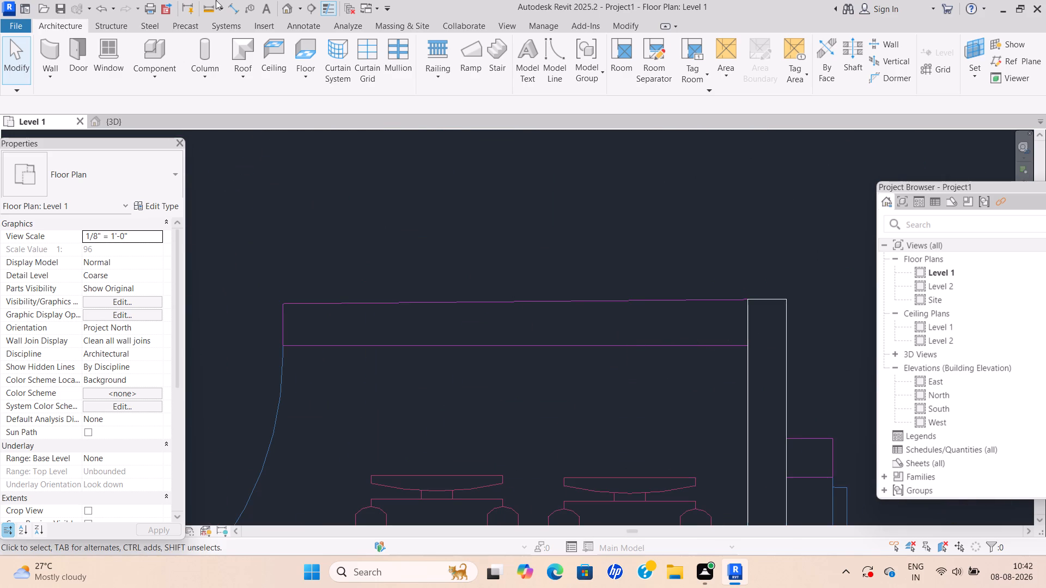
left_click(620, 27)
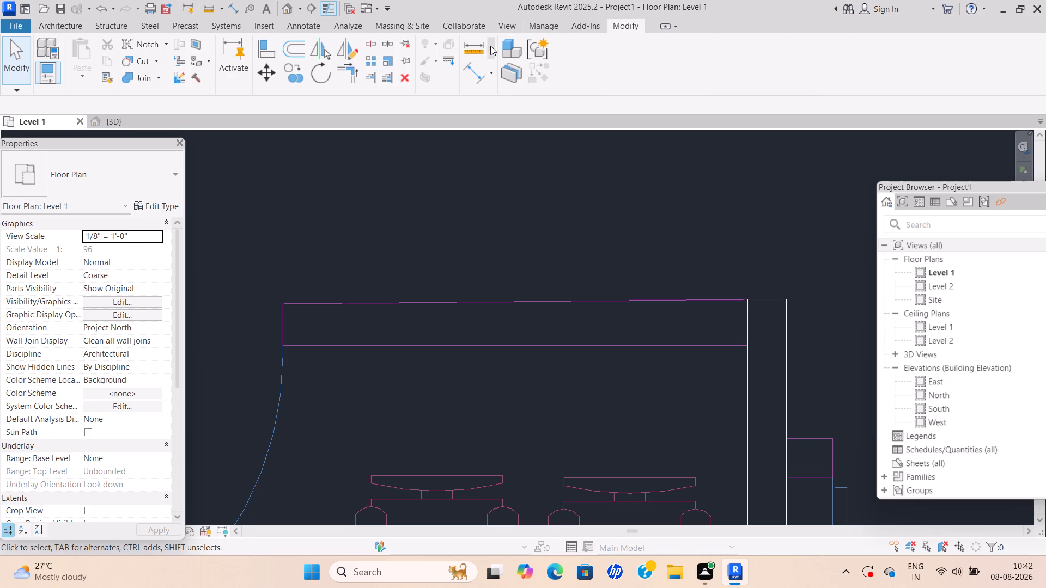
left_click(424, 301)
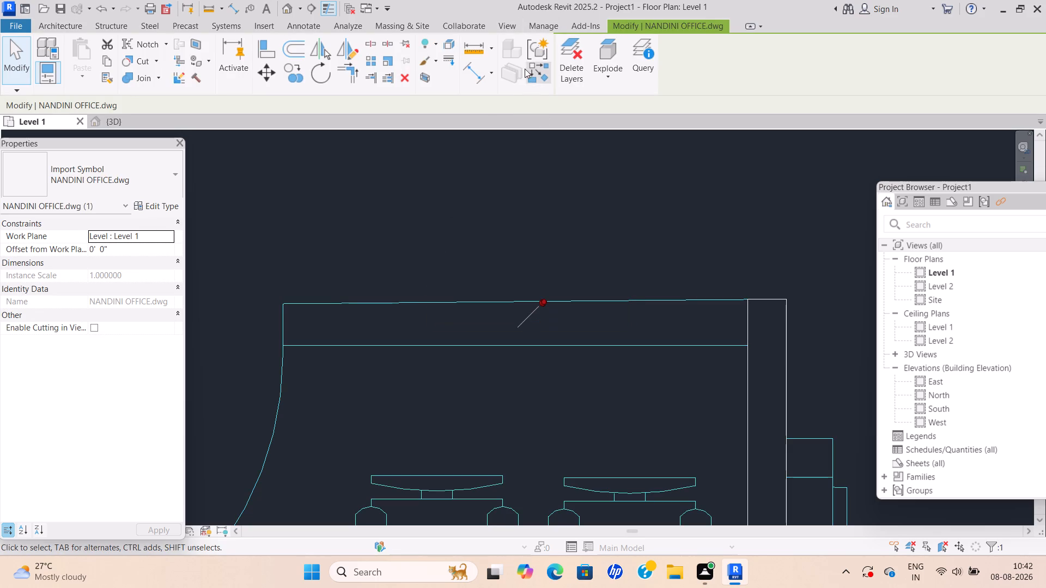
left_click(487, 47)
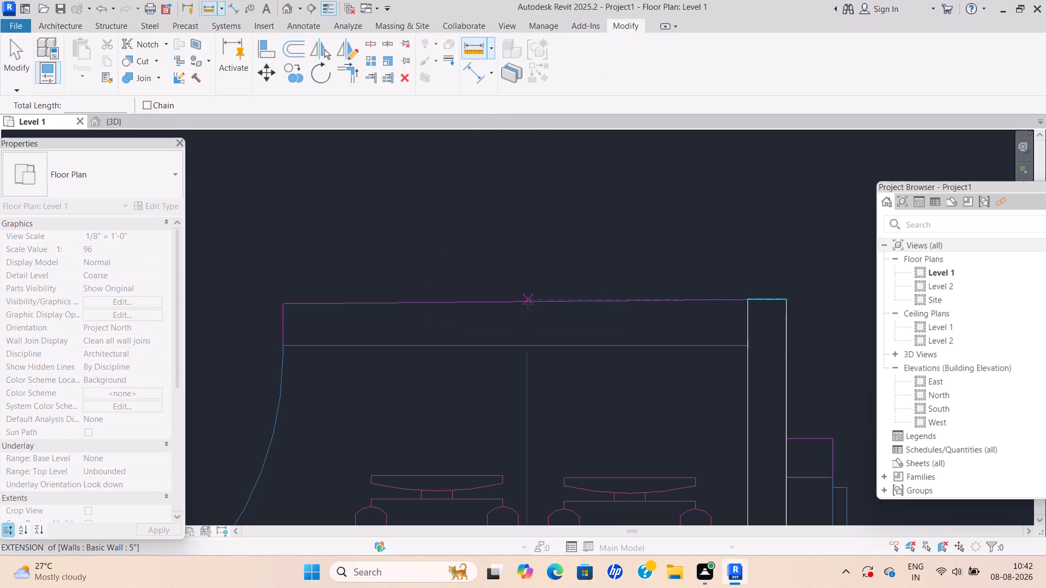
left_click(528, 303)
left_click(526, 347)
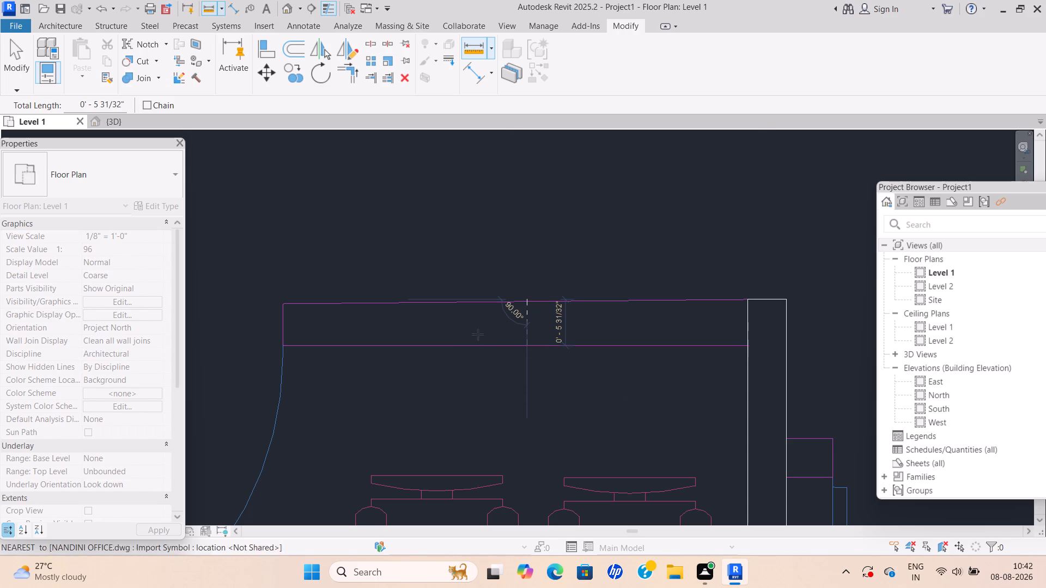
scroll(569, 331, "up", 15)
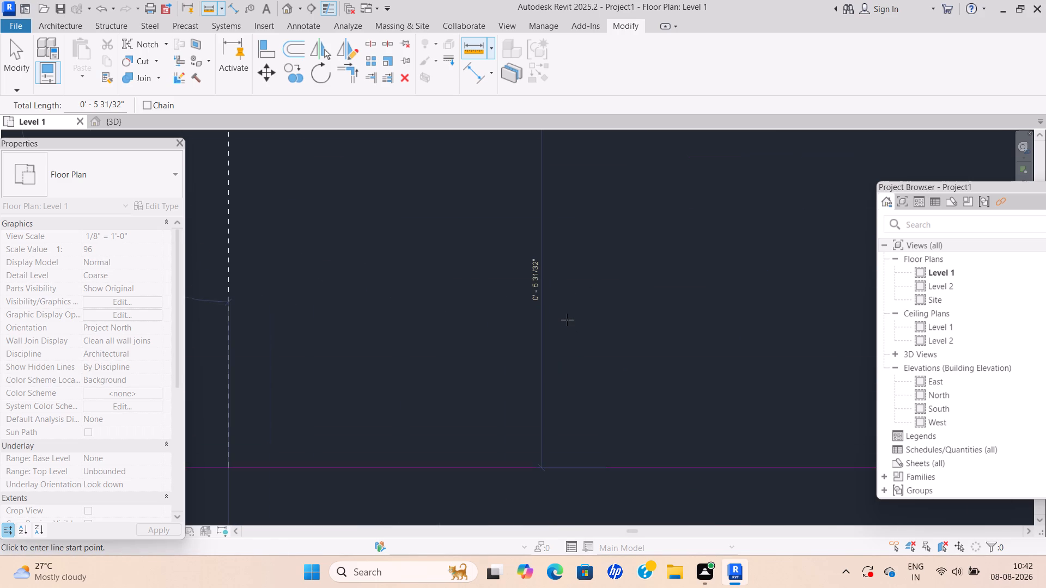
scroll(566, 319, "down", 7)
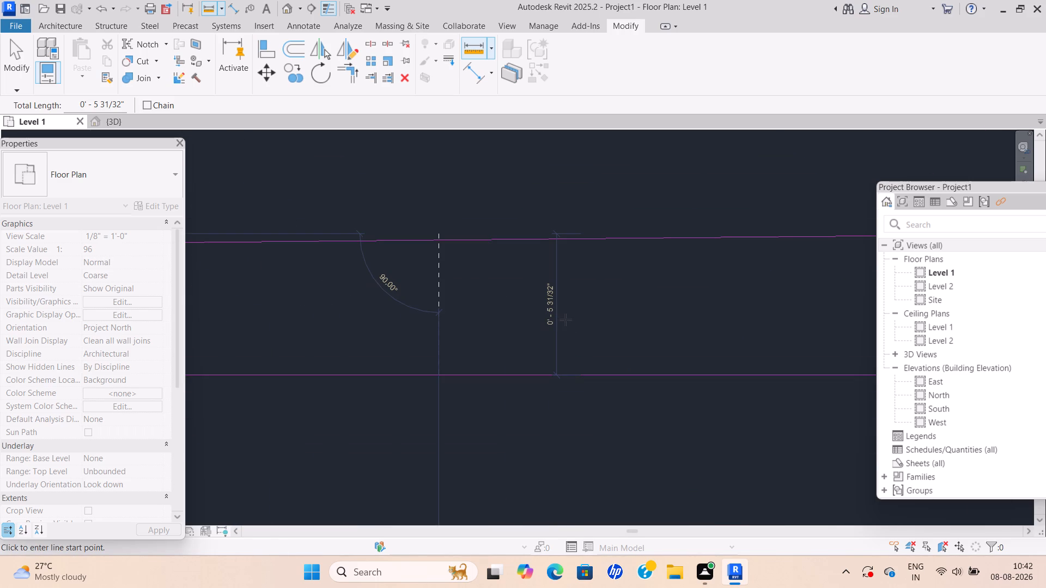
scroll(564, 319, "up", 1)
key("Escape")
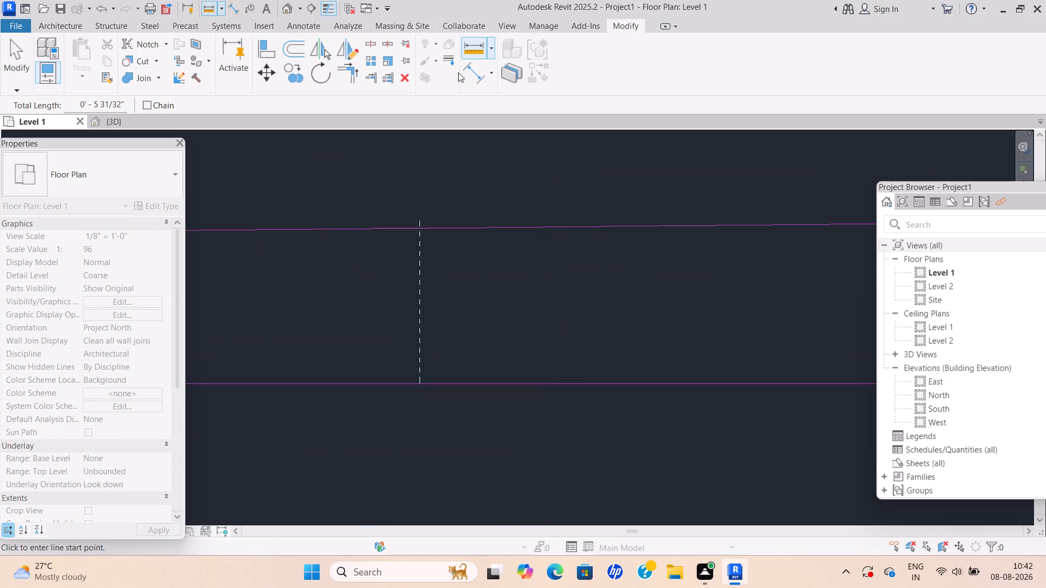
Measure the H.R. room's north wall thickness again from its sloping outer line, and dismiss the save reminder.
left_click(481, 53)
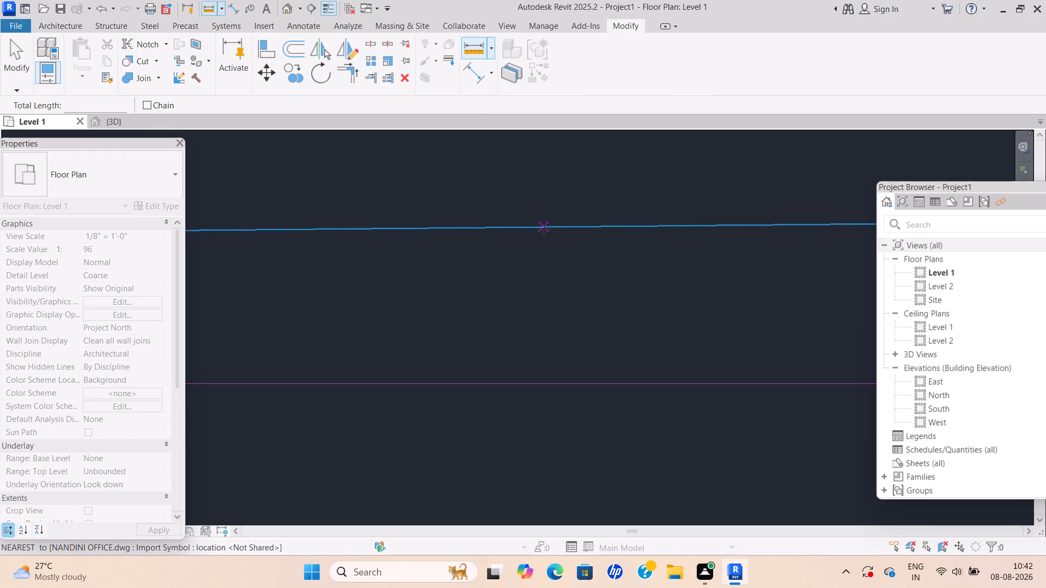
left_click(544, 229)
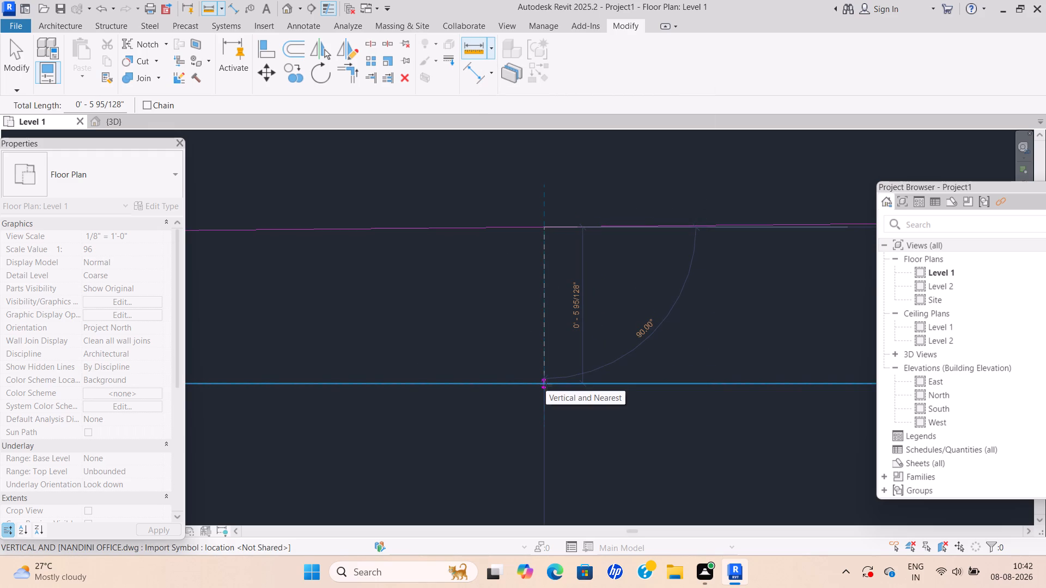
key("Escape")
scroll(569, 372, "down", 6)
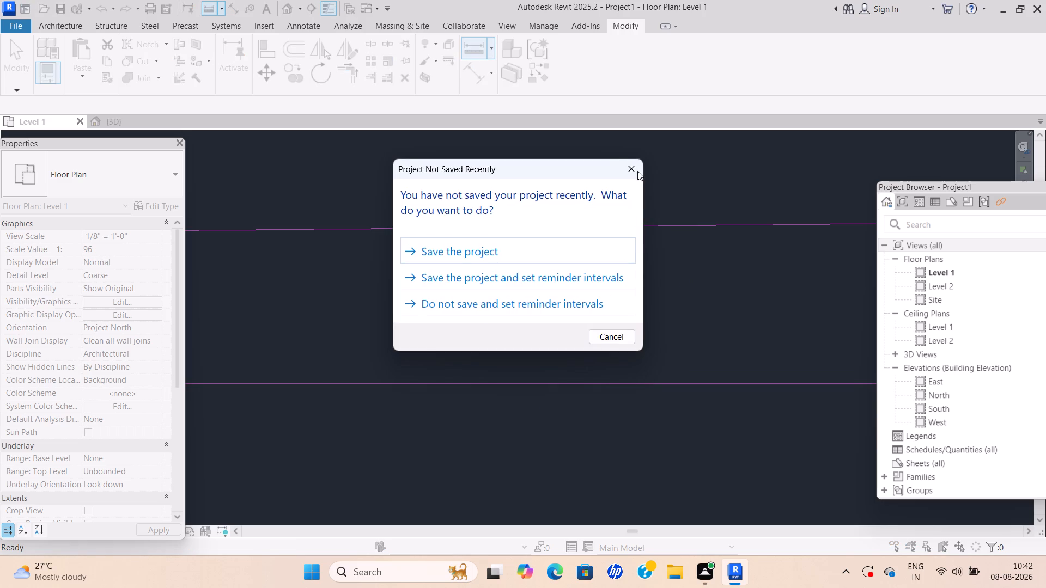
left_click(637, 164)
Start an architectural wall and choose the Basic Wall 9" type.
scroll(688, 366, "down", 14)
middle_click_drag(681, 363, 615, 304)
scroll(760, 340, "up", 3)
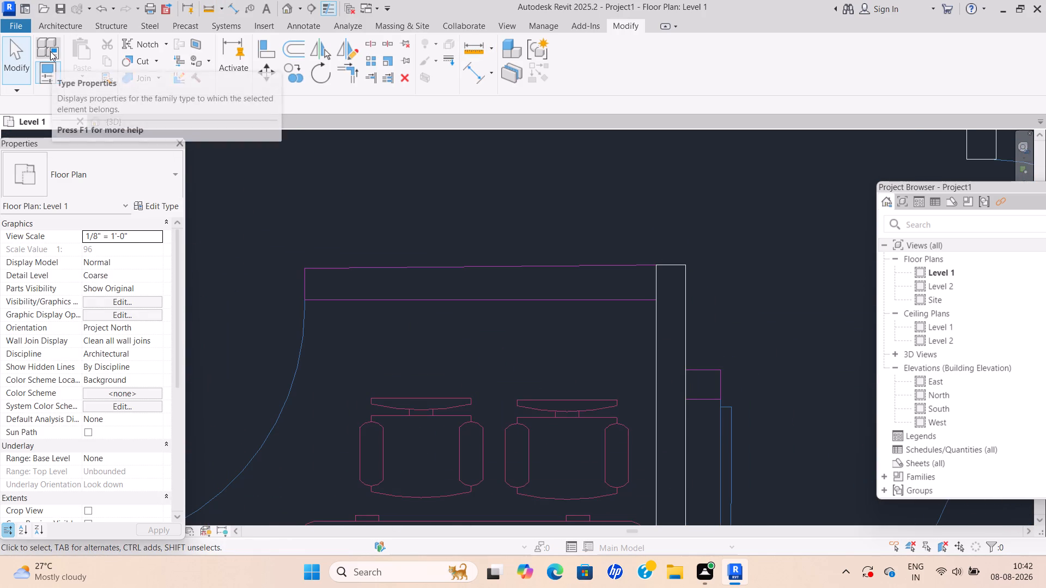
left_click(66, 20)
left_click(53, 73)
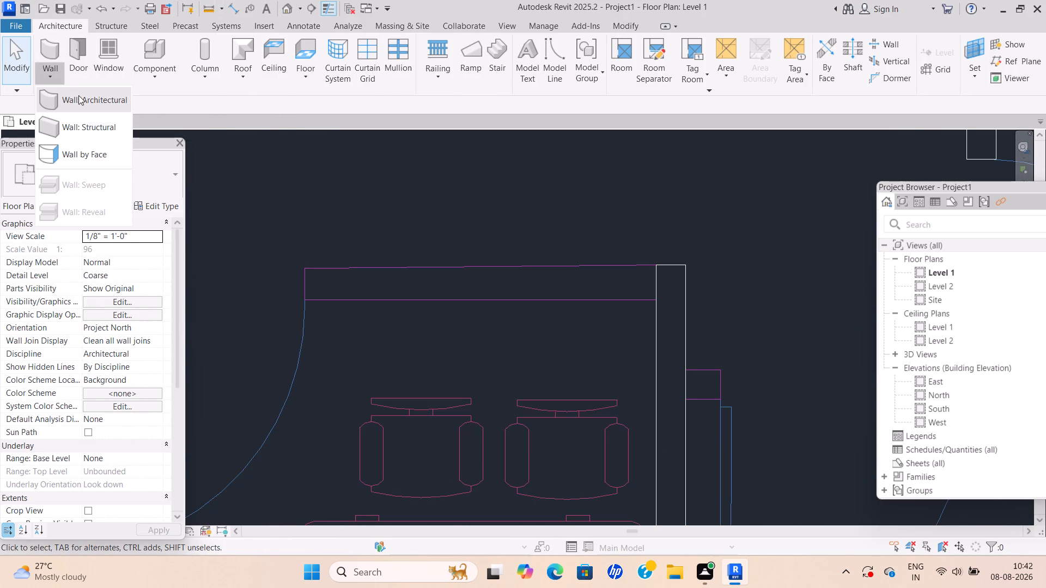
key("Escape")
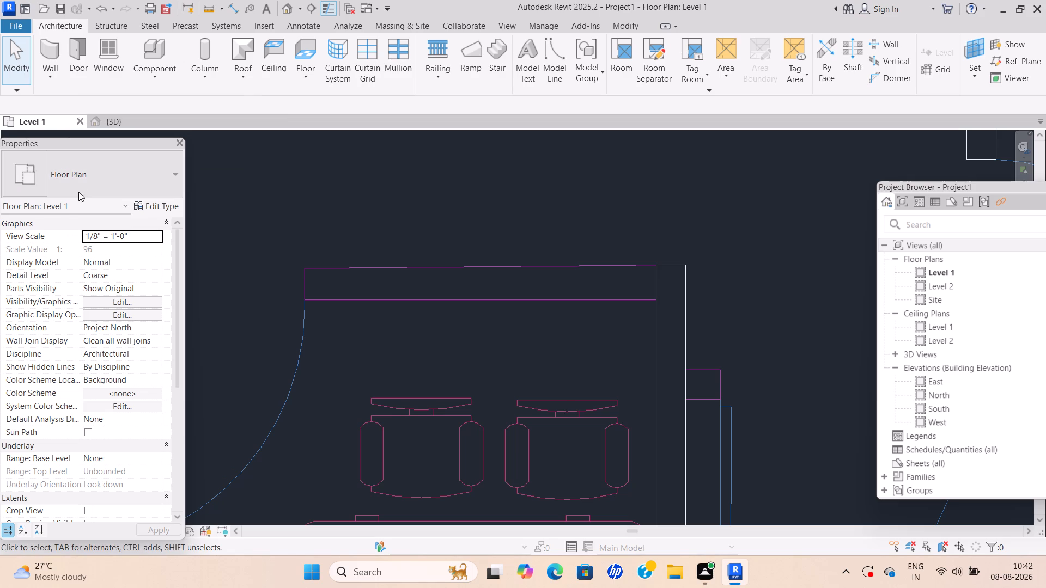
left_click(84, 177)
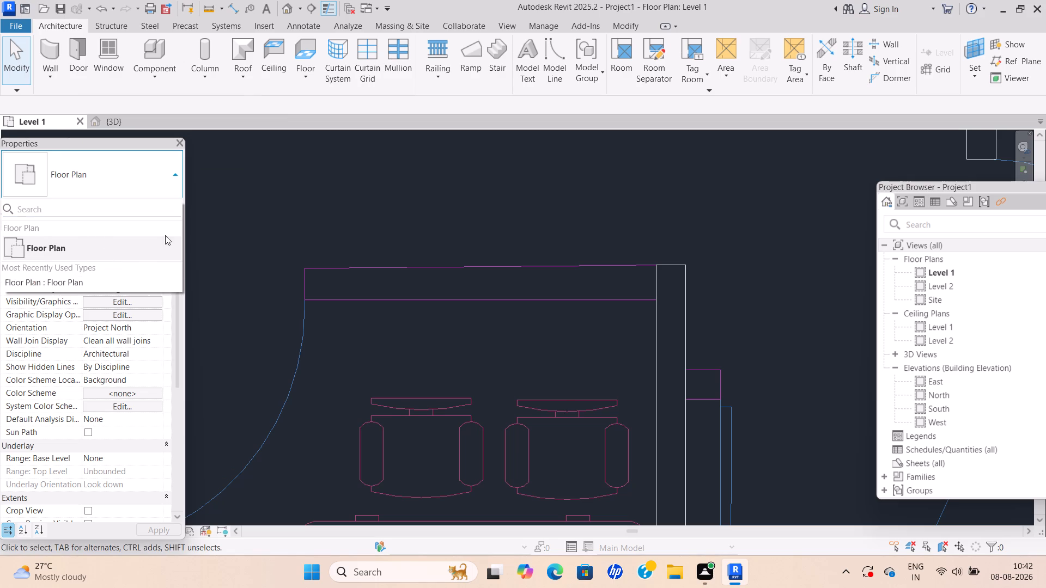
left_click(60, 78)
left_click(76, 100)
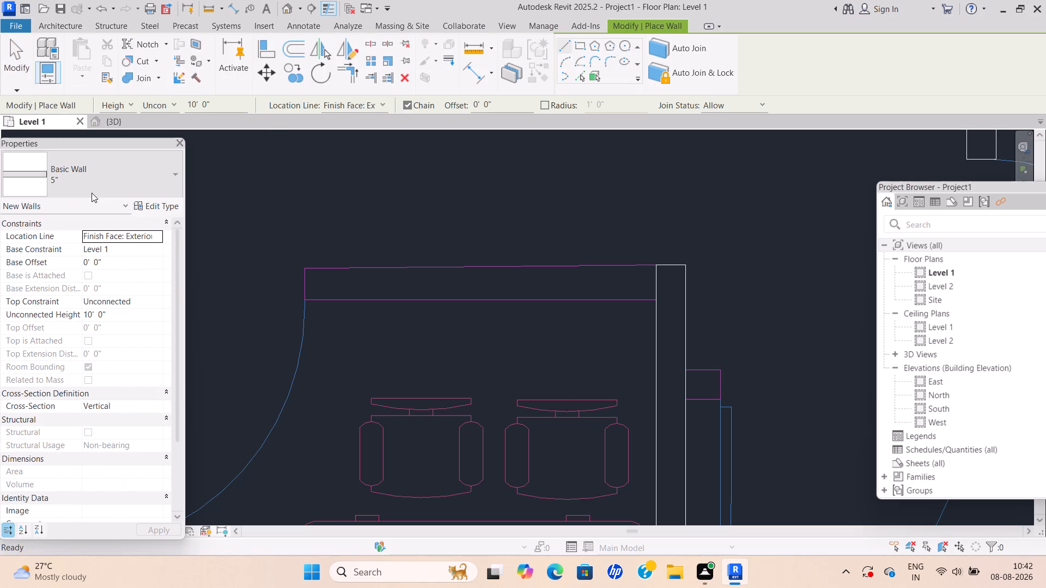
left_click(88, 175)
scroll(112, 430, "down", 4)
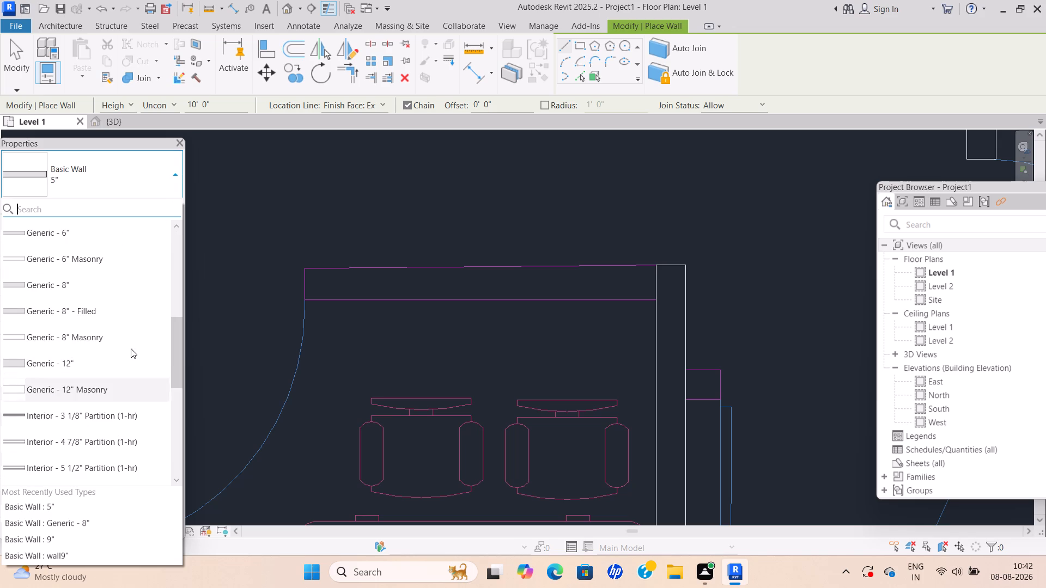
scroll(129, 238, "up", 4)
left_click(99, 271)
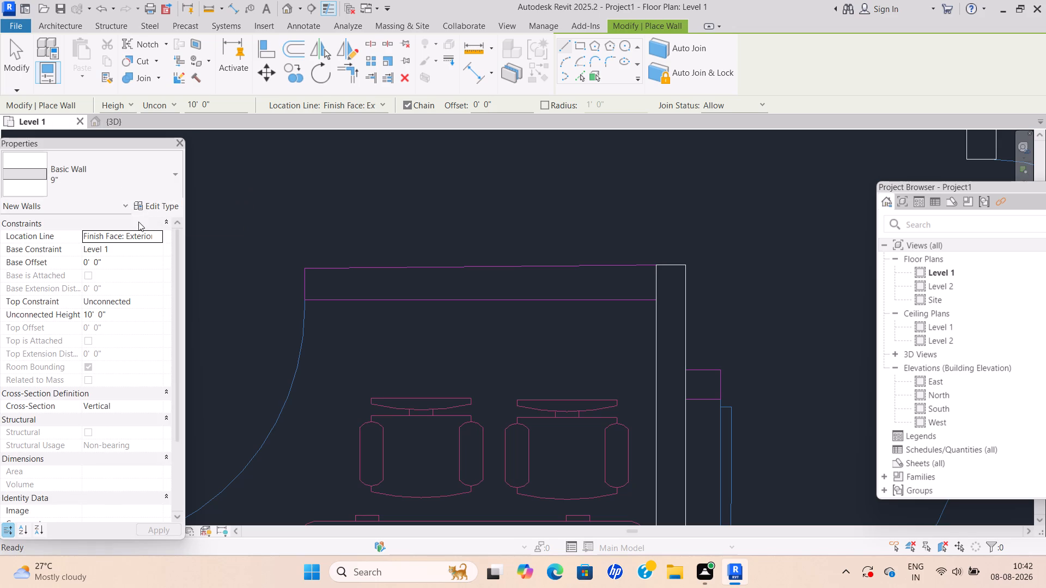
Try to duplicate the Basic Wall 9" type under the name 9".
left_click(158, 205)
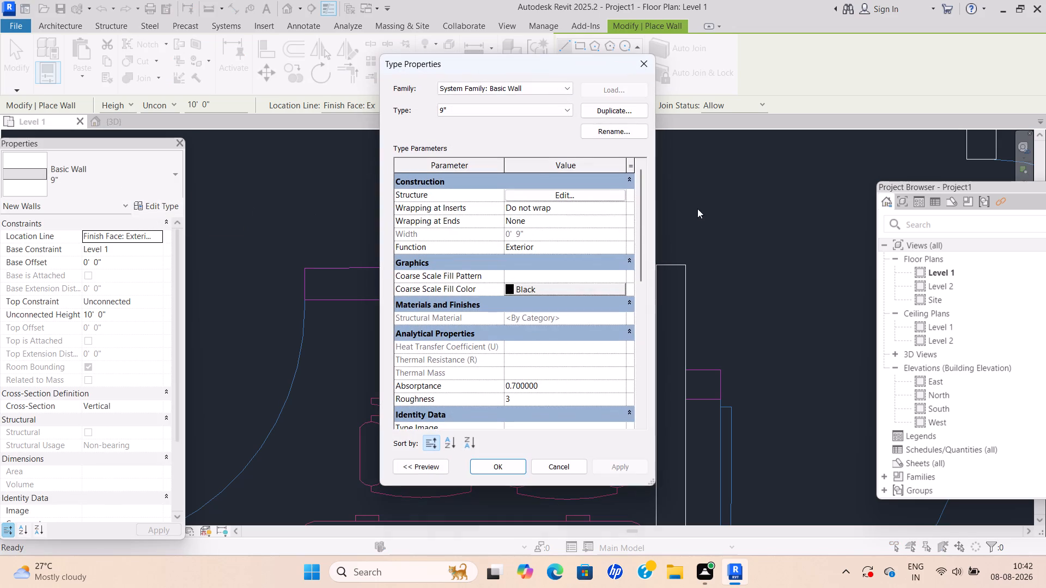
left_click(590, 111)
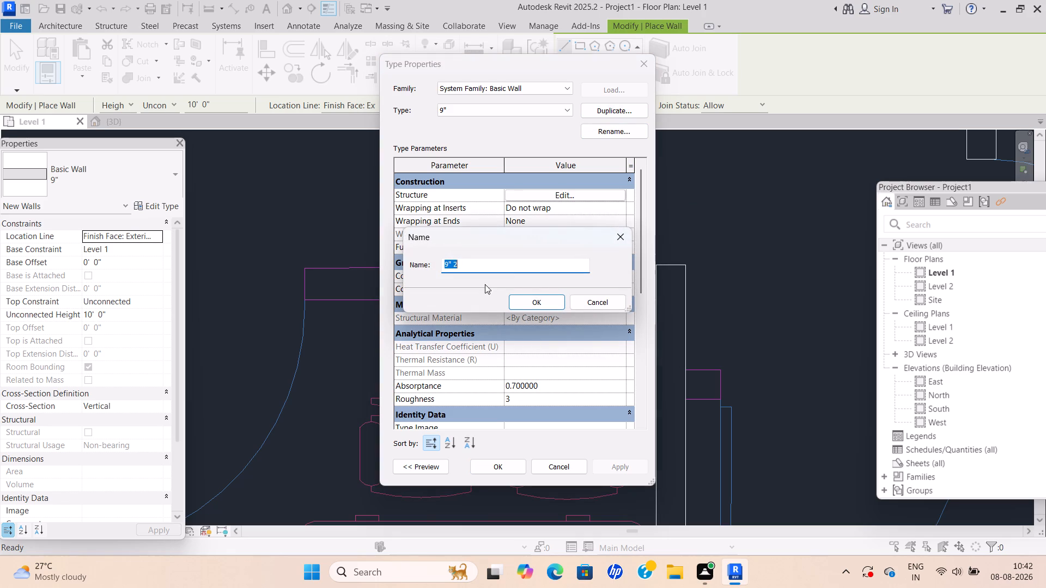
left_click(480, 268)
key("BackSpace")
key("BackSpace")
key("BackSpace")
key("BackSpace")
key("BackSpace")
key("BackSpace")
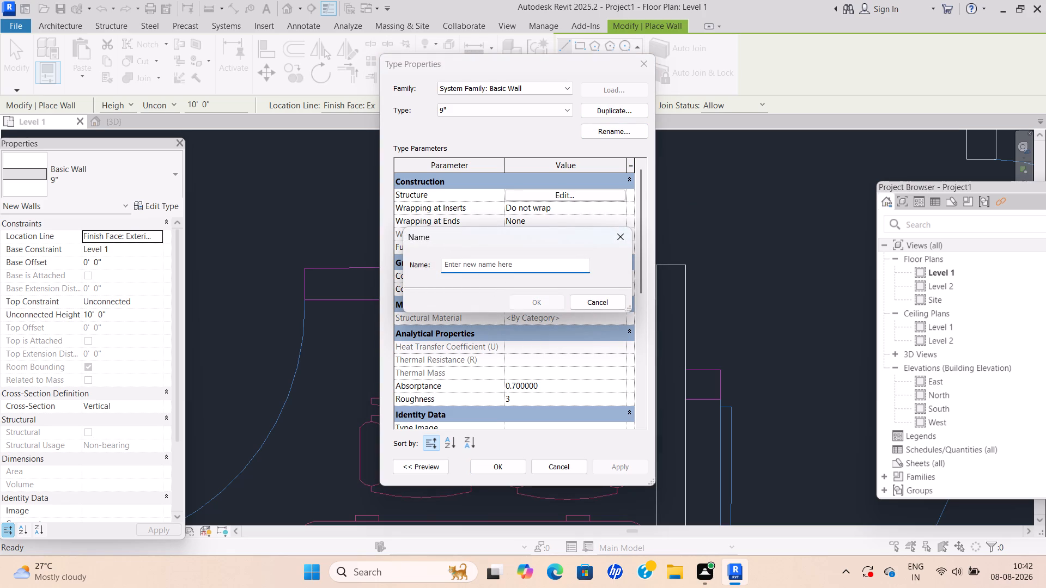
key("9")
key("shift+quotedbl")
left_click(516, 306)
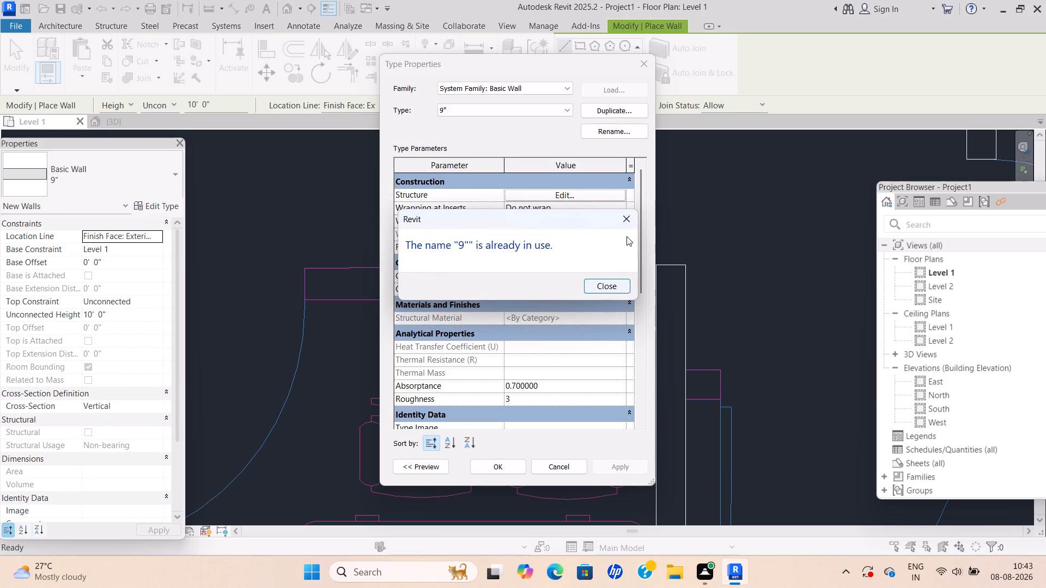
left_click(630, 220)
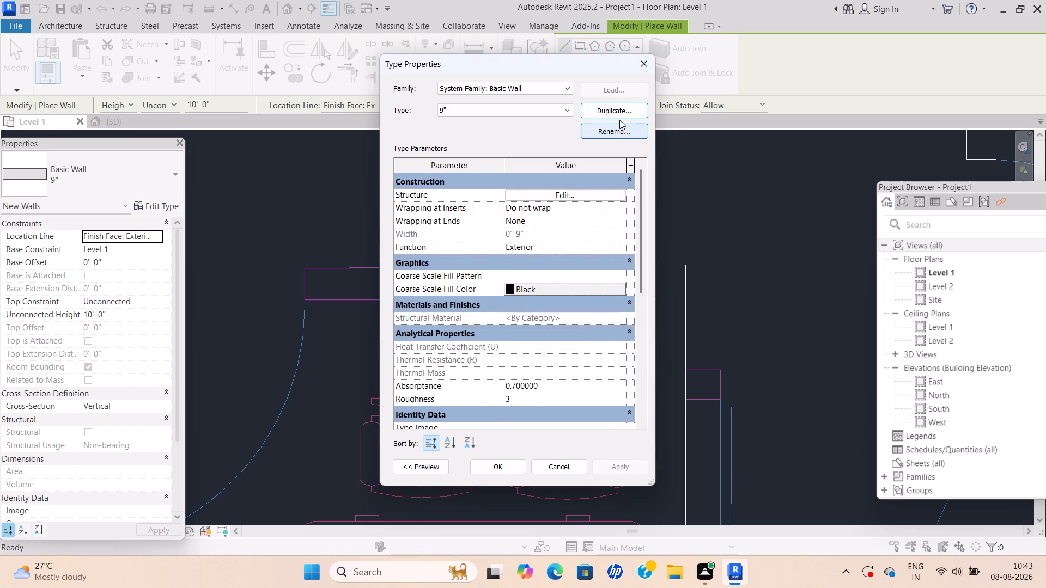
Duplicate the Basic Wall 9" type under the name wallls9".
left_click(619, 108)
left_click(485, 260)
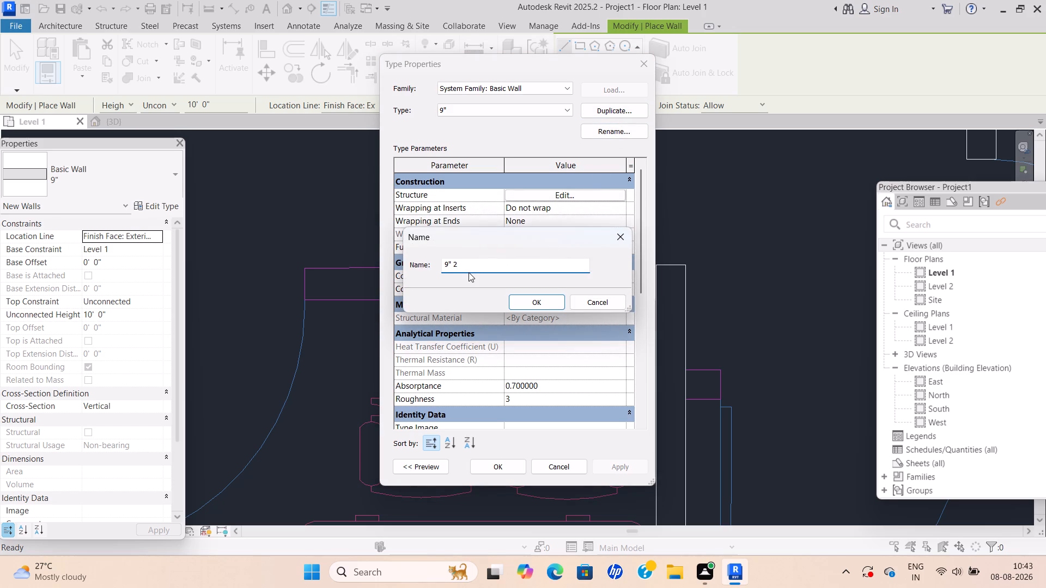
key("BackSpace")
key("BackSpace")
key("BackSpace")
key("BackSpace")
type("wa")
type("ll")
type("ls")
type("9\"")
left_click(542, 305)
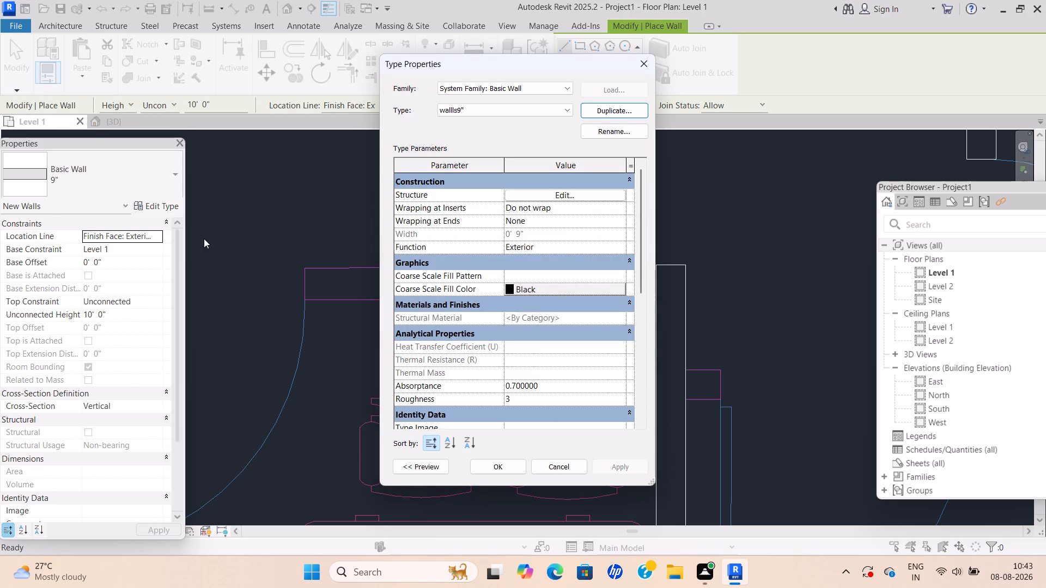
Set the Structure layer thickness of the wallls9" type to 9" and accept the type for new walls.
left_click(589, 193)
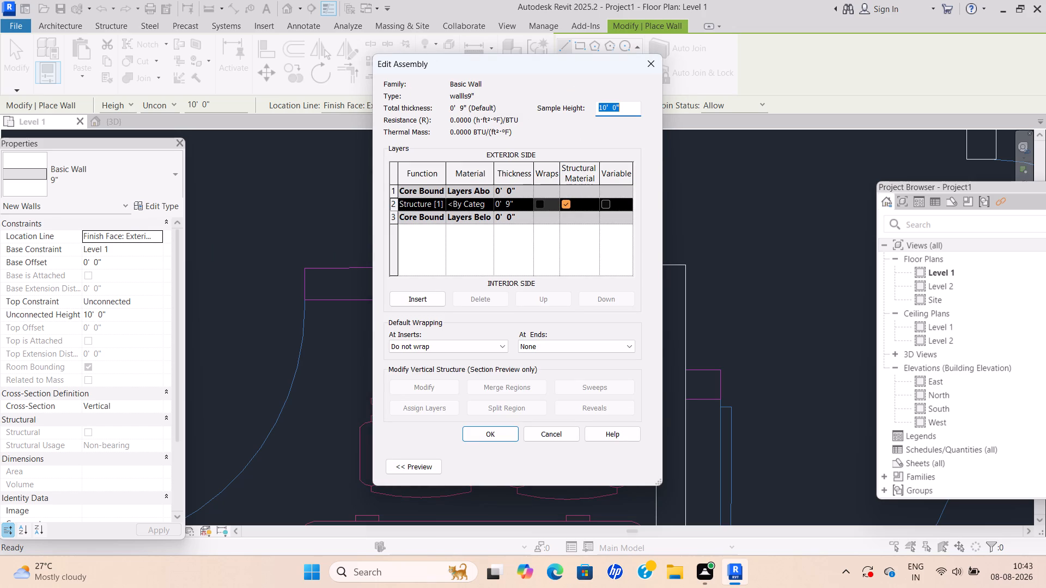
left_click(524, 203)
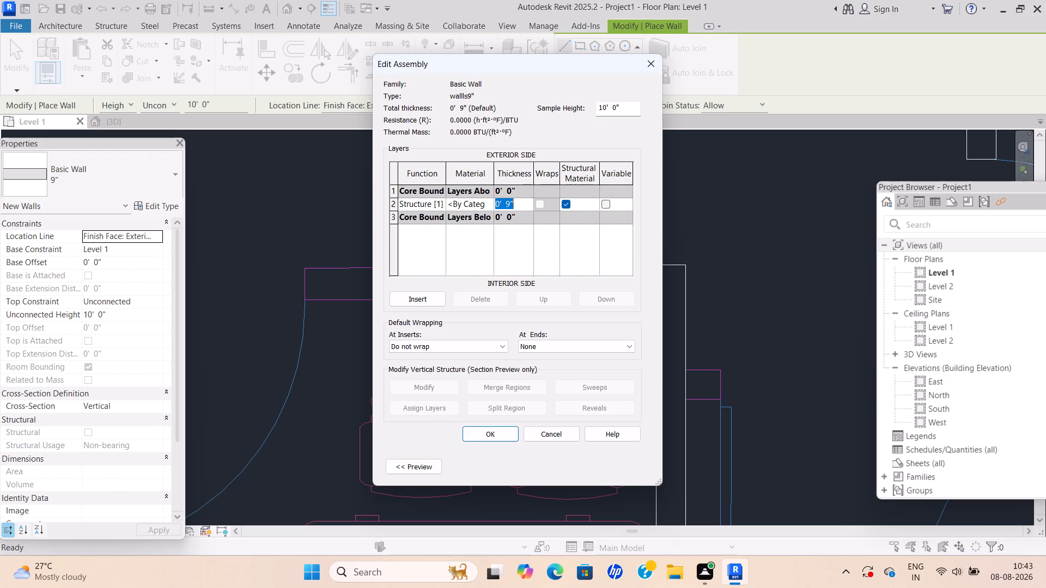
key("BackSpace")
type("9\"")
left_click(482, 434)
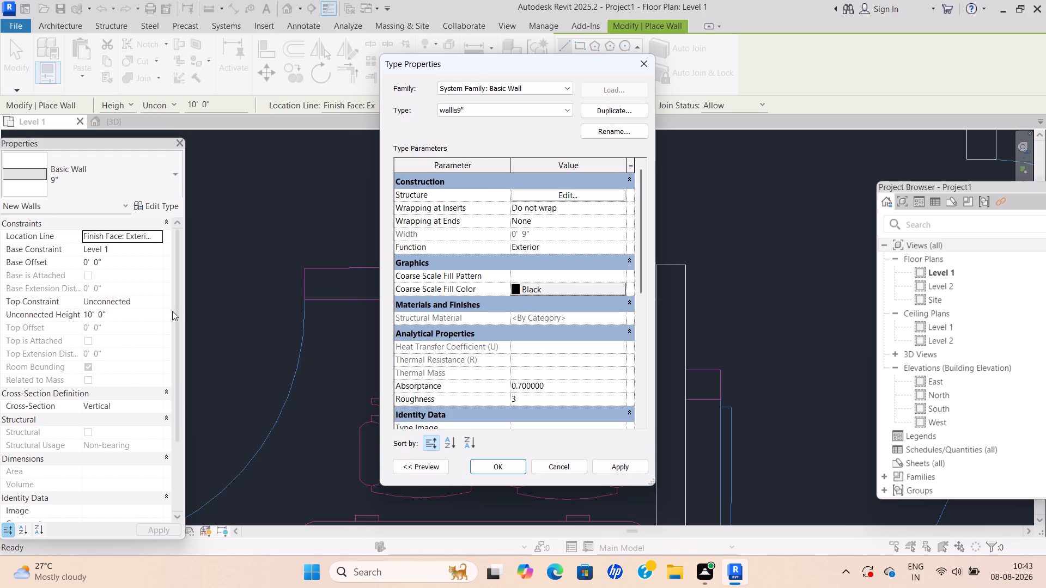
left_click(141, 303)
left_click(497, 465)
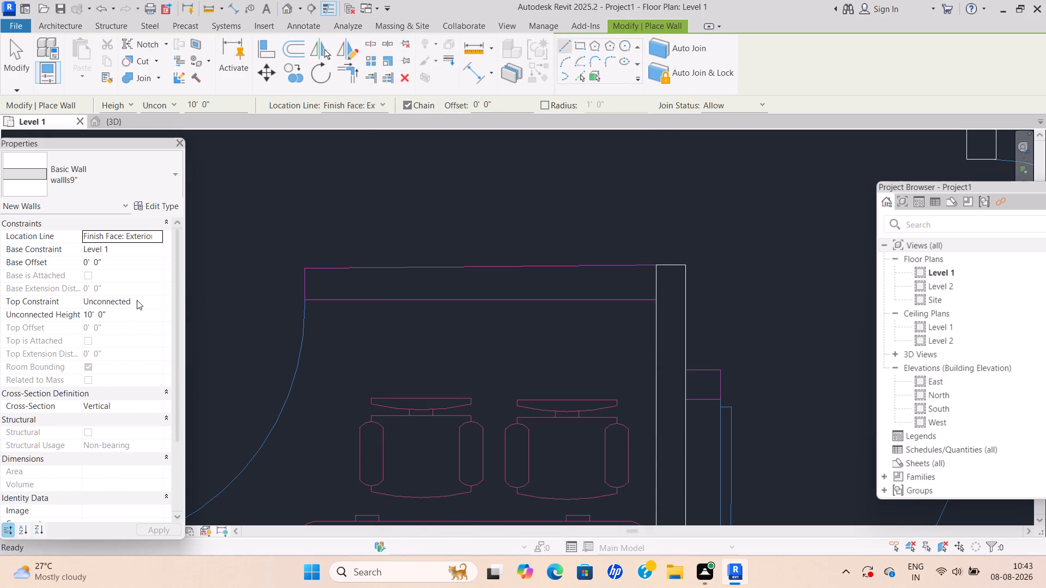
Draw a wallls9" wall about 6" long southward from the north end of the H.R. room's east partition, along its west face.
scroll(485, 388, "down", 3)
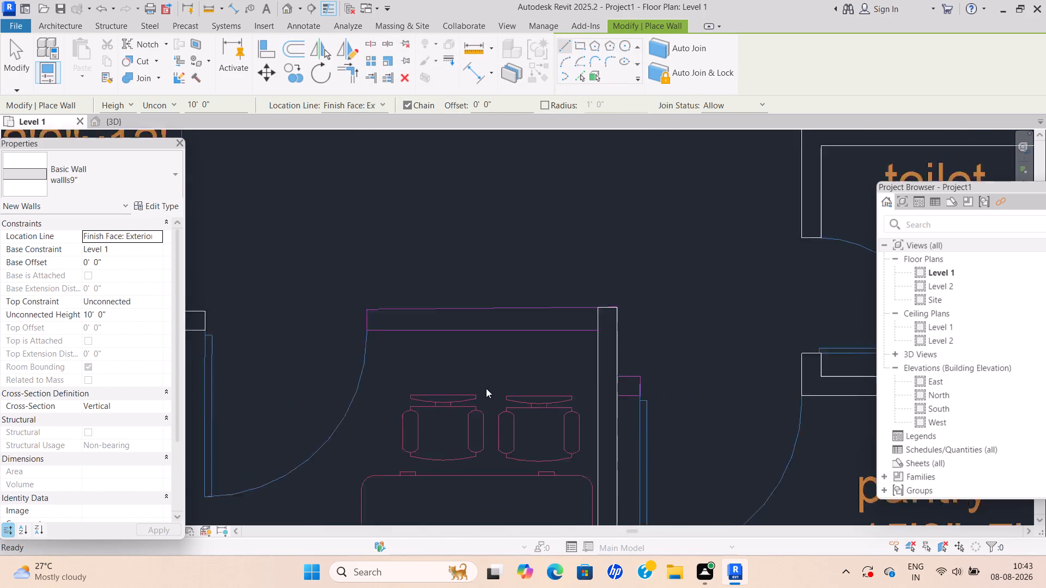
scroll(486, 388, "down", 1)
middle_click_drag(482, 385, 378, 236)
scroll(477, 413, "down", 1)
middle_click_drag(475, 412, 376, 250)
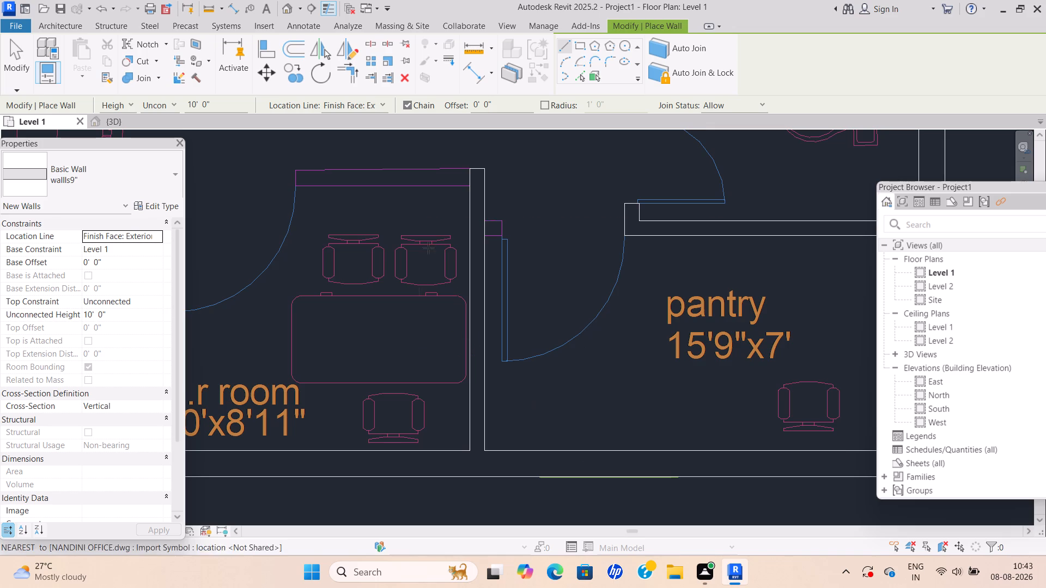
scroll(419, 220, "down", 1)
middle_click_drag(419, 220, 485, 377)
scroll(507, 335, "up", 4)
scroll(551, 341, "up", 5)
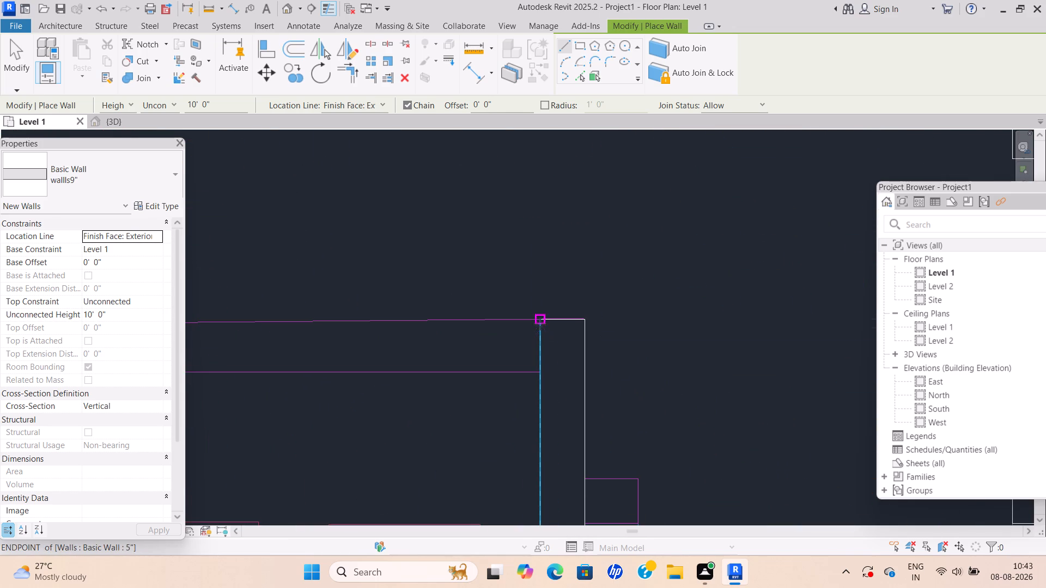
left_click(539, 317)
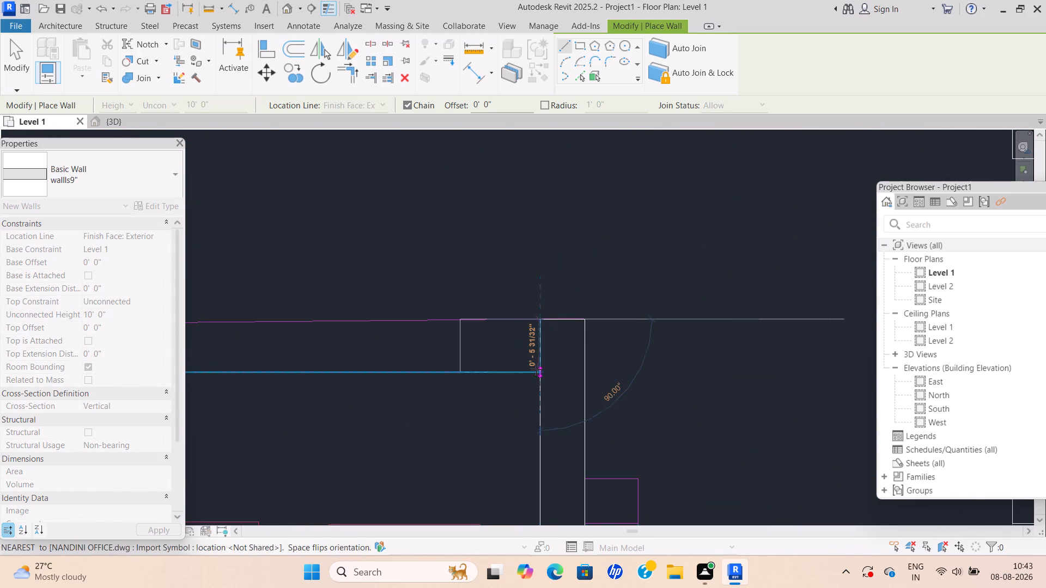
left_click(537, 369)
scroll(343, 369, "down", 3)
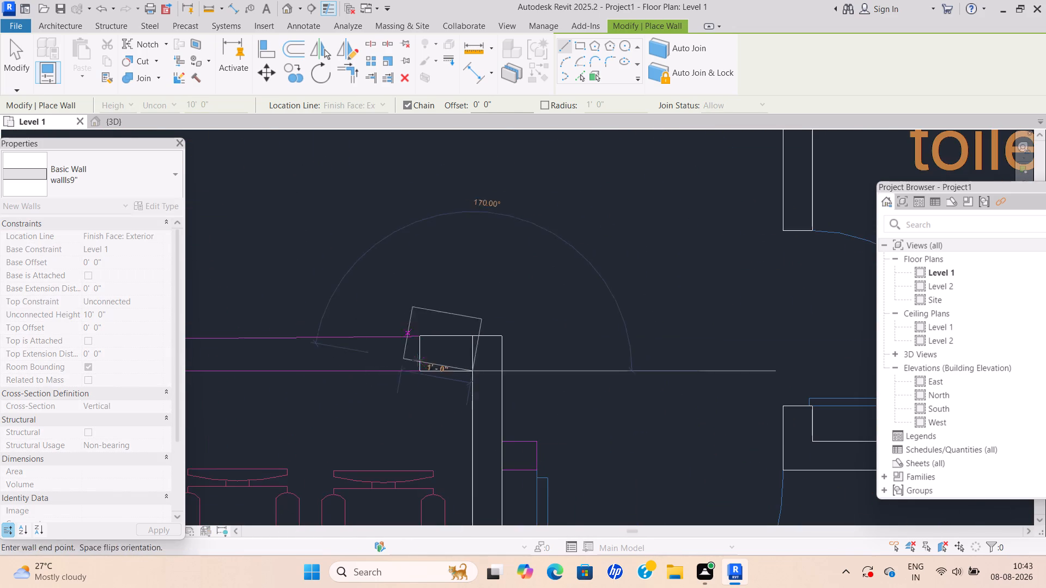
scroll(418, 360, "up", 5)
key("Escape")
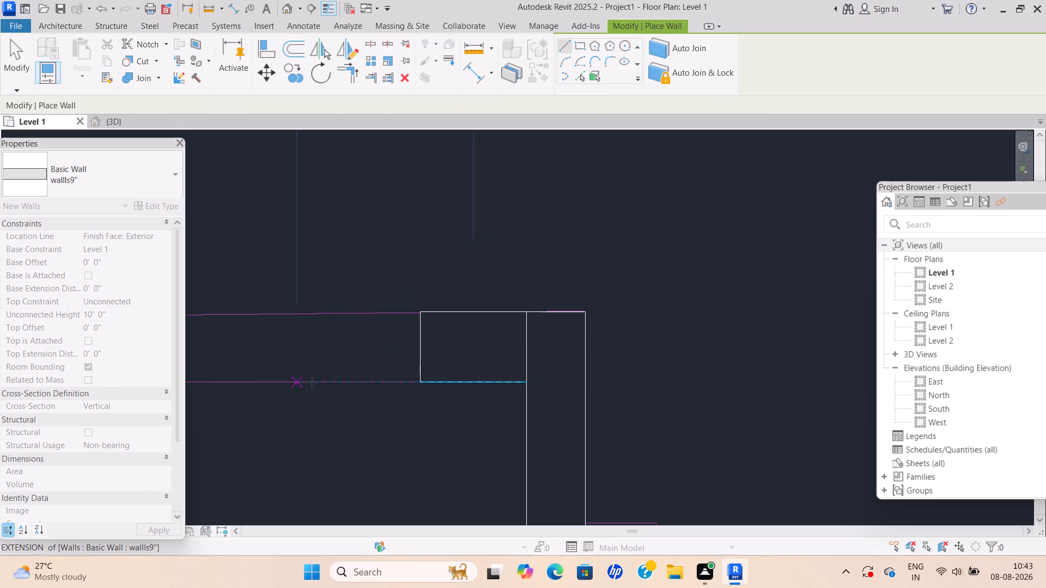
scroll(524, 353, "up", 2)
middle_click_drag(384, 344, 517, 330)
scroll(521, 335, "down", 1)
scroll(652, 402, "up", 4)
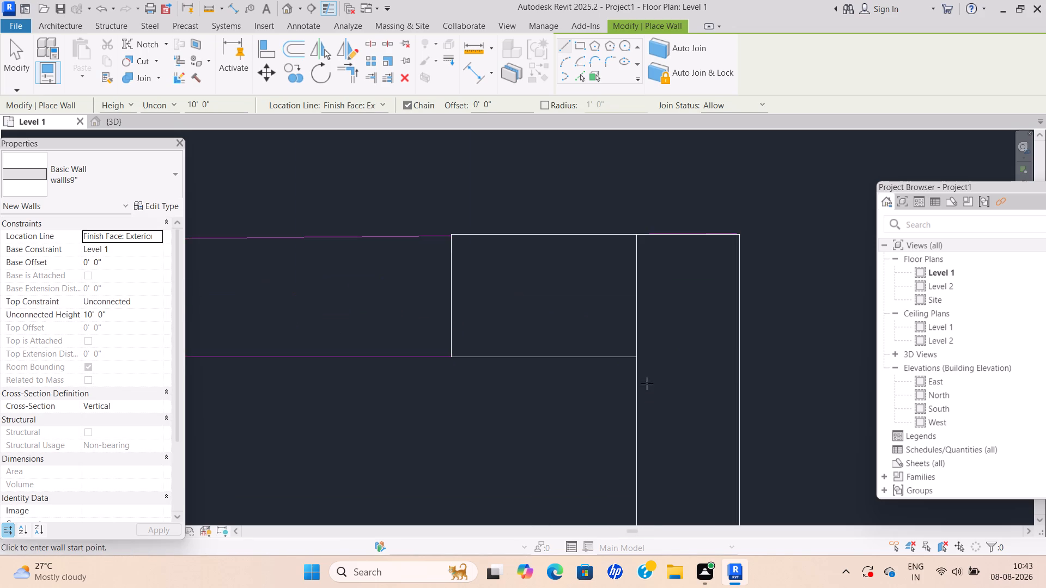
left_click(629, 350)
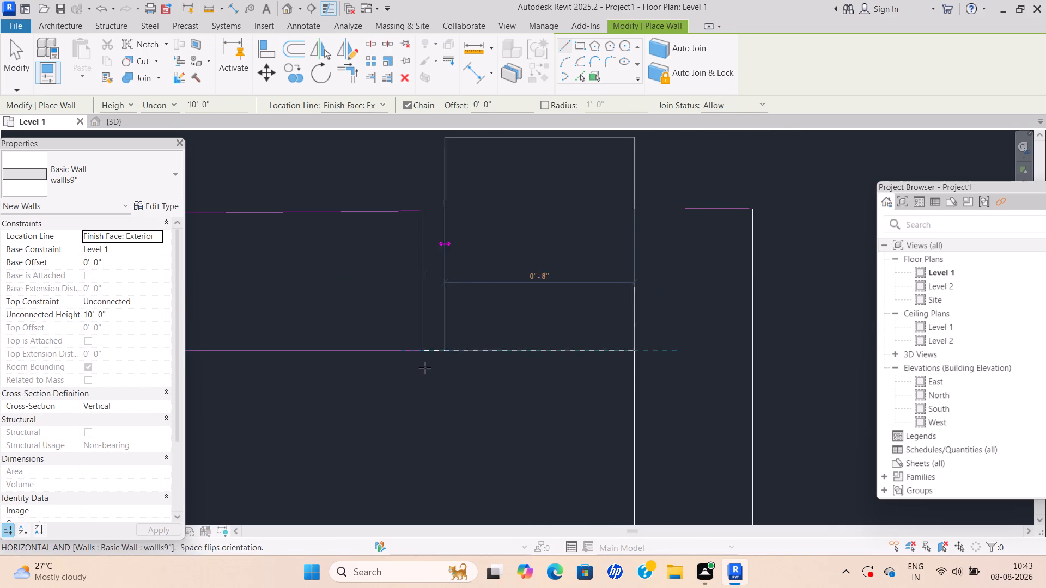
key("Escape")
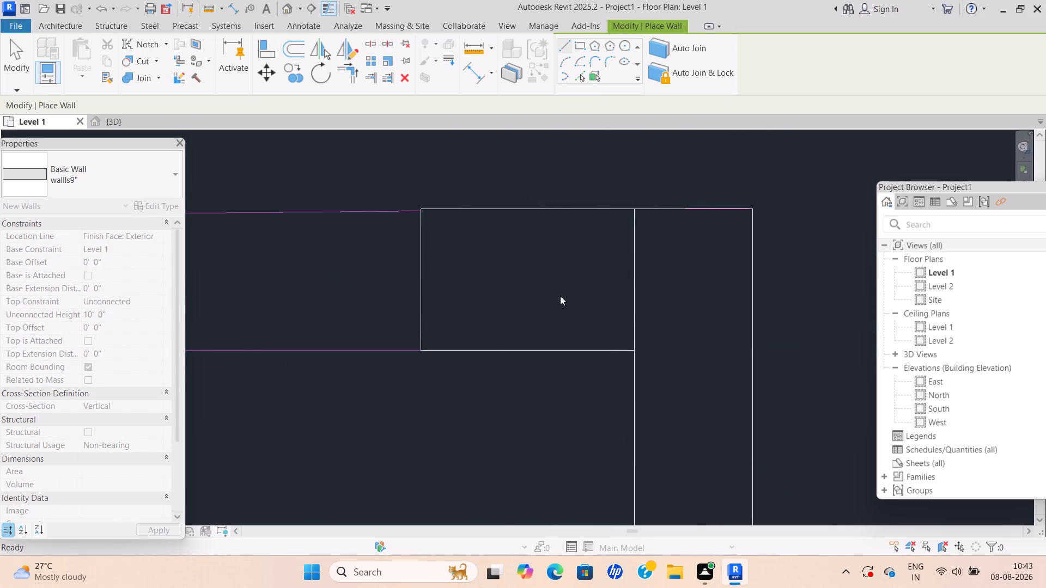
Draw another wallls9" wall about 6" long over the short one, from the partition's northwest corner to the north wall's inner line.
left_click(634, 209)
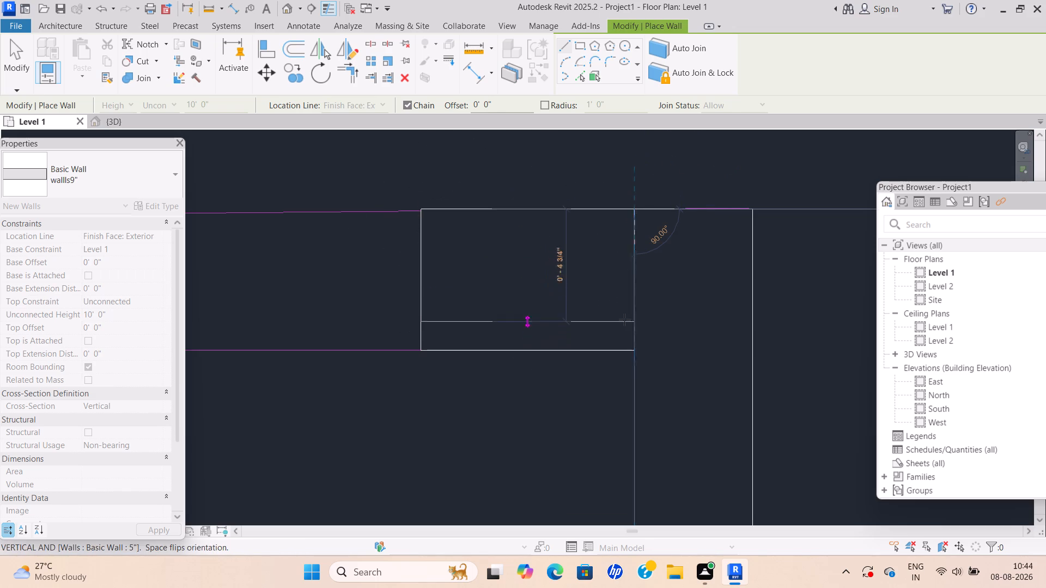
left_click(638, 353)
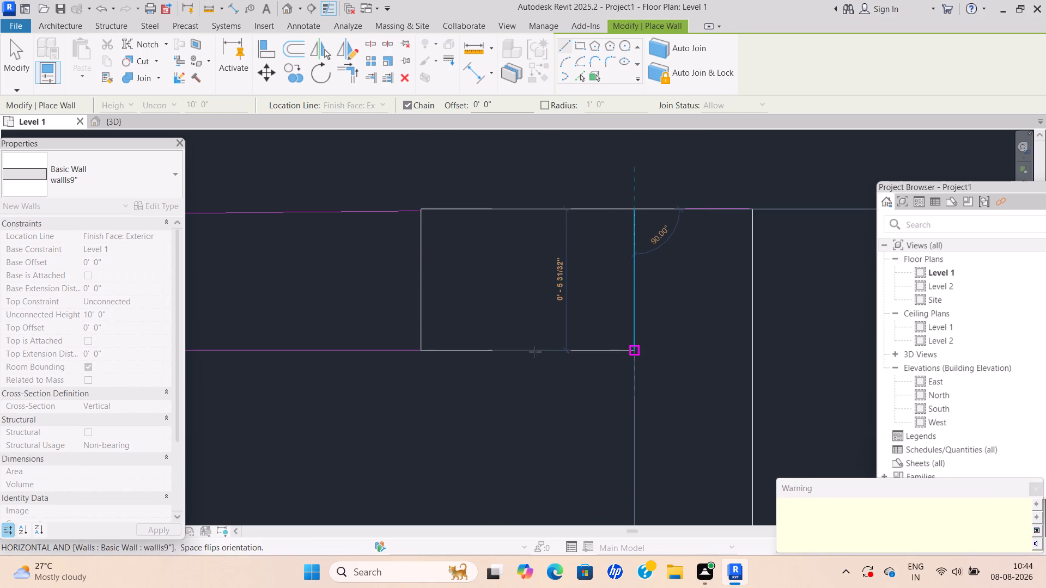
scroll(370, 338, "down", 1)
middle_click_drag(372, 338, 674, 332)
scroll(674, 332, "down", 1)
key("Escape")
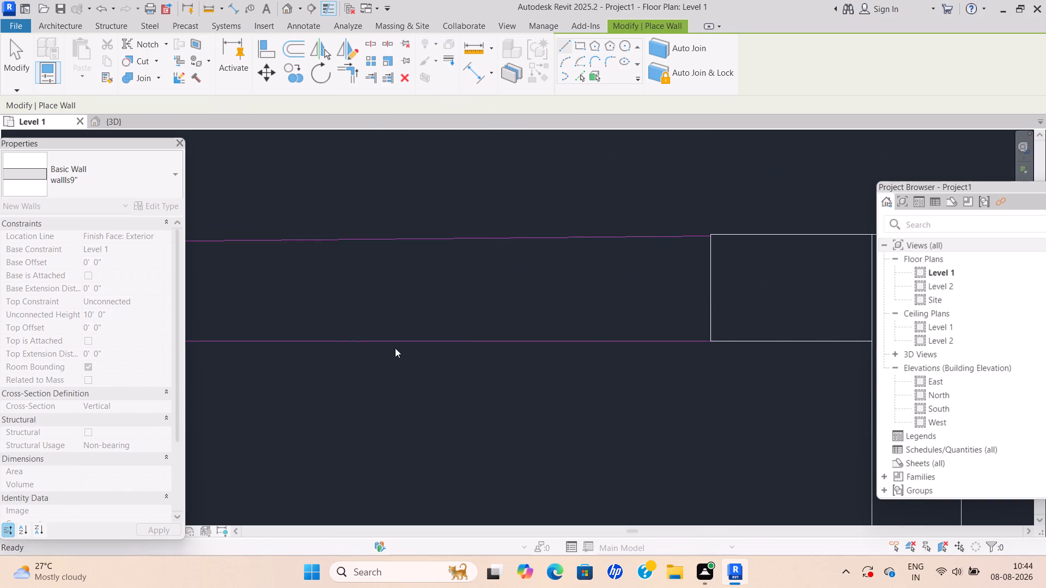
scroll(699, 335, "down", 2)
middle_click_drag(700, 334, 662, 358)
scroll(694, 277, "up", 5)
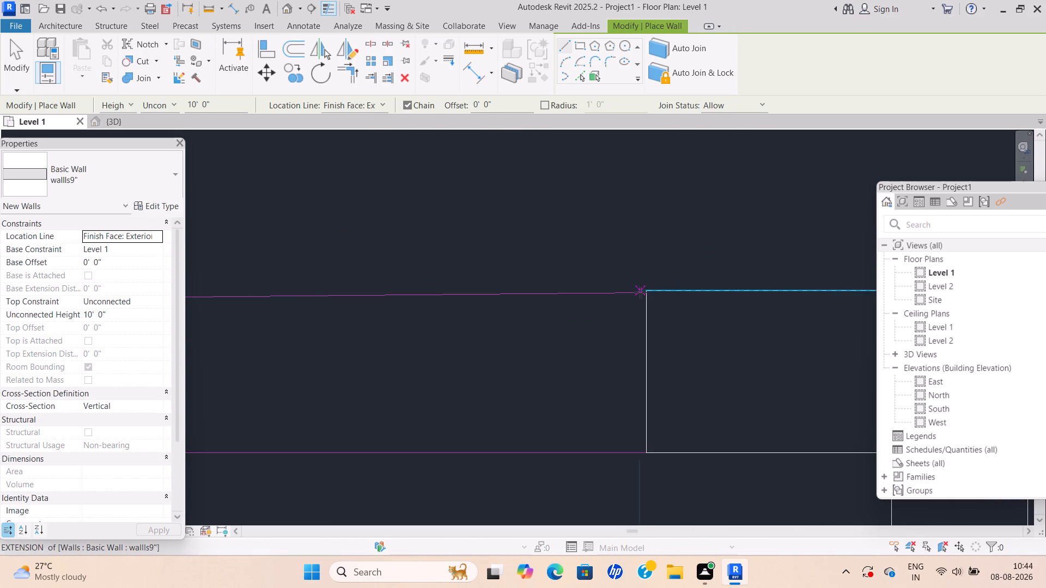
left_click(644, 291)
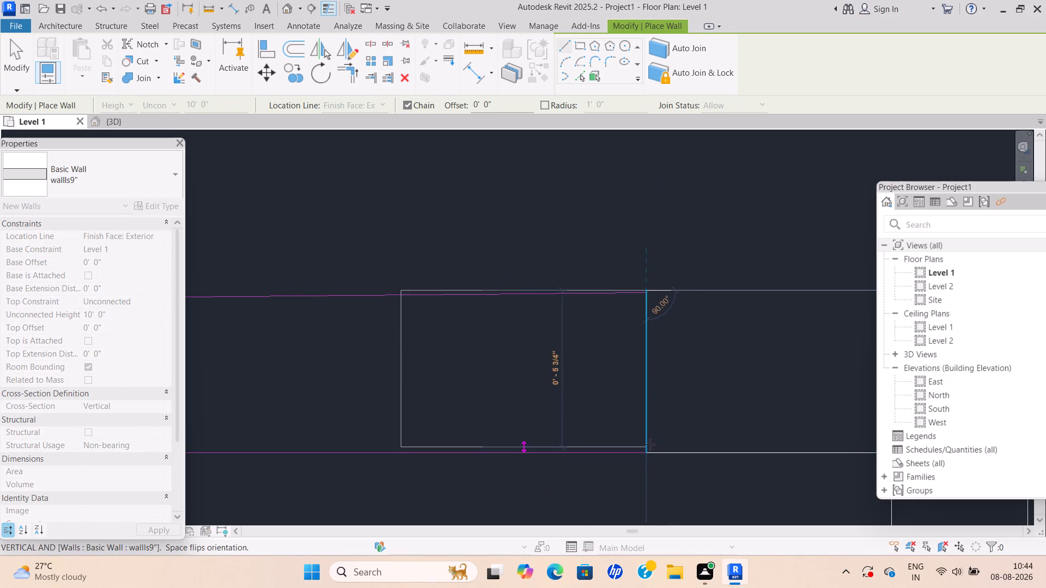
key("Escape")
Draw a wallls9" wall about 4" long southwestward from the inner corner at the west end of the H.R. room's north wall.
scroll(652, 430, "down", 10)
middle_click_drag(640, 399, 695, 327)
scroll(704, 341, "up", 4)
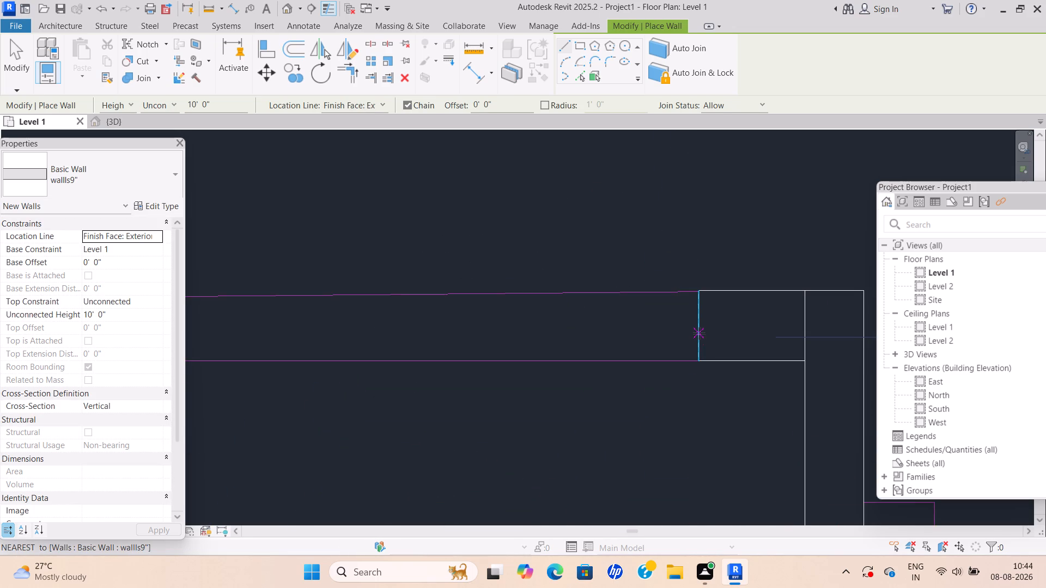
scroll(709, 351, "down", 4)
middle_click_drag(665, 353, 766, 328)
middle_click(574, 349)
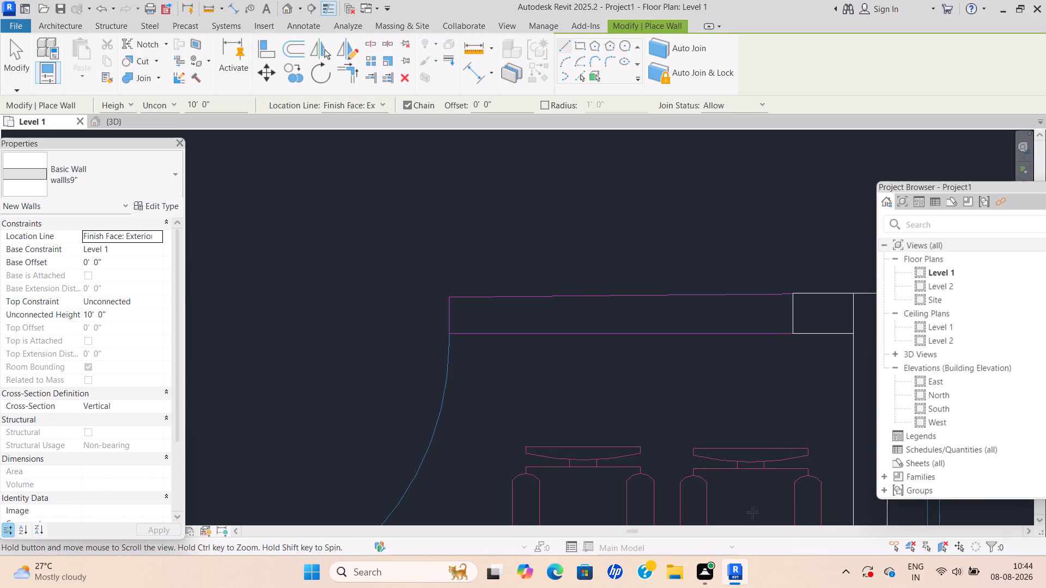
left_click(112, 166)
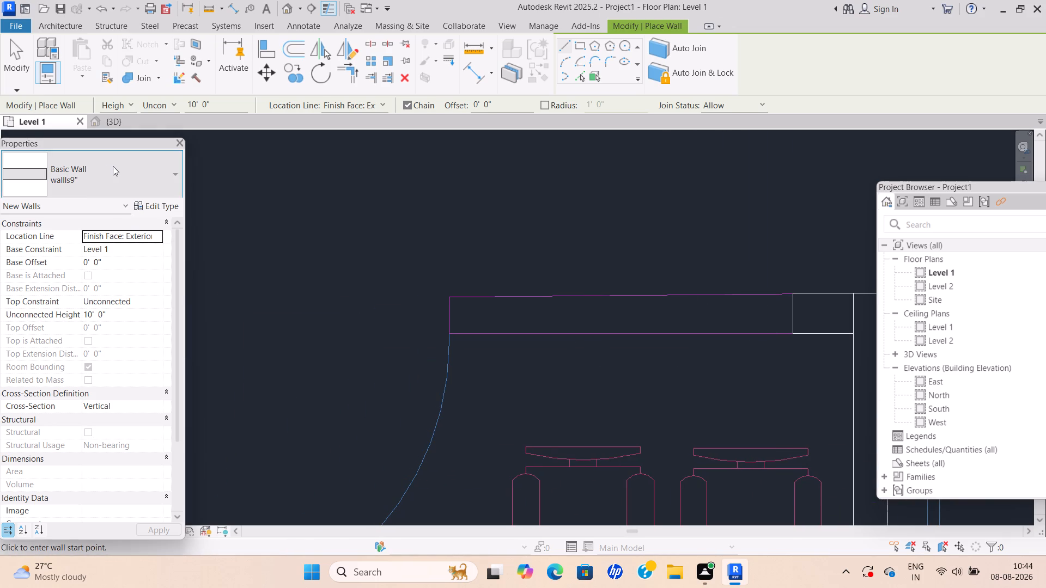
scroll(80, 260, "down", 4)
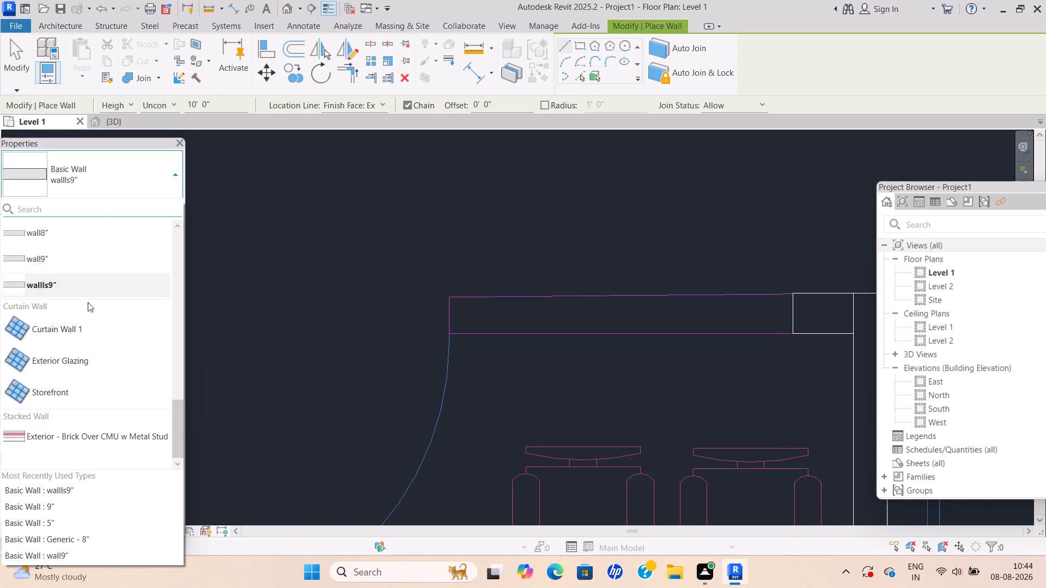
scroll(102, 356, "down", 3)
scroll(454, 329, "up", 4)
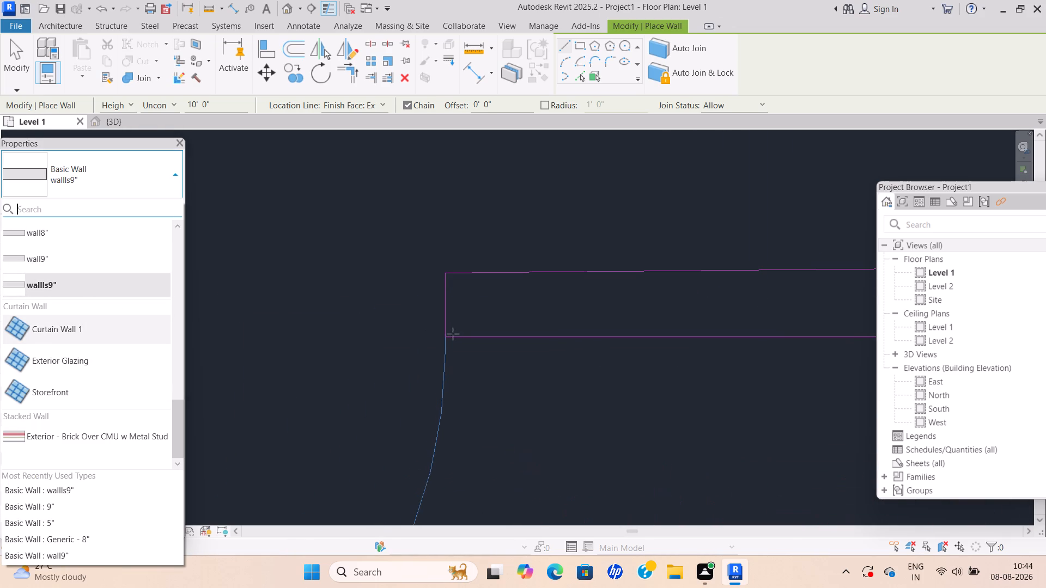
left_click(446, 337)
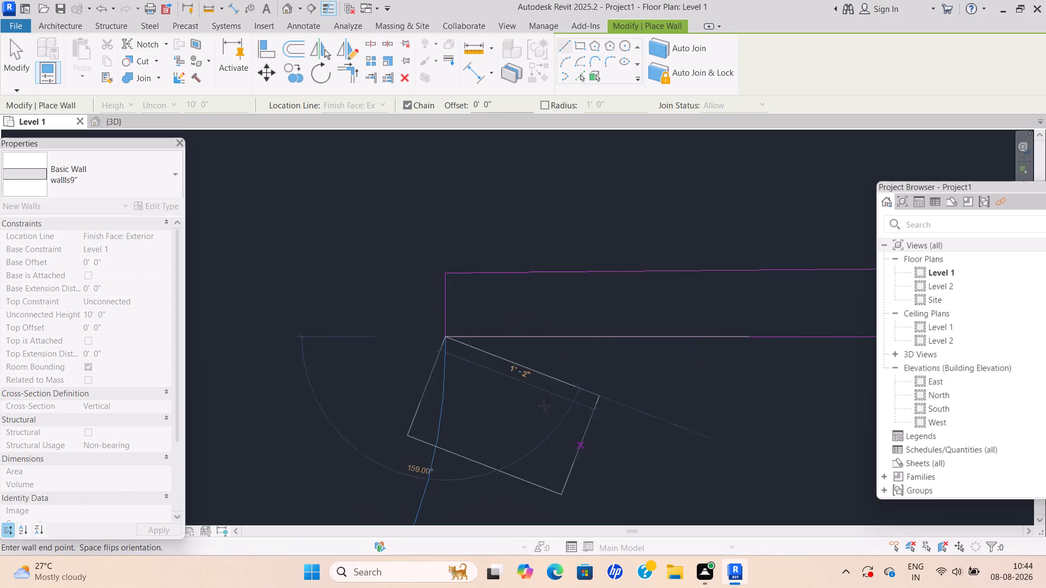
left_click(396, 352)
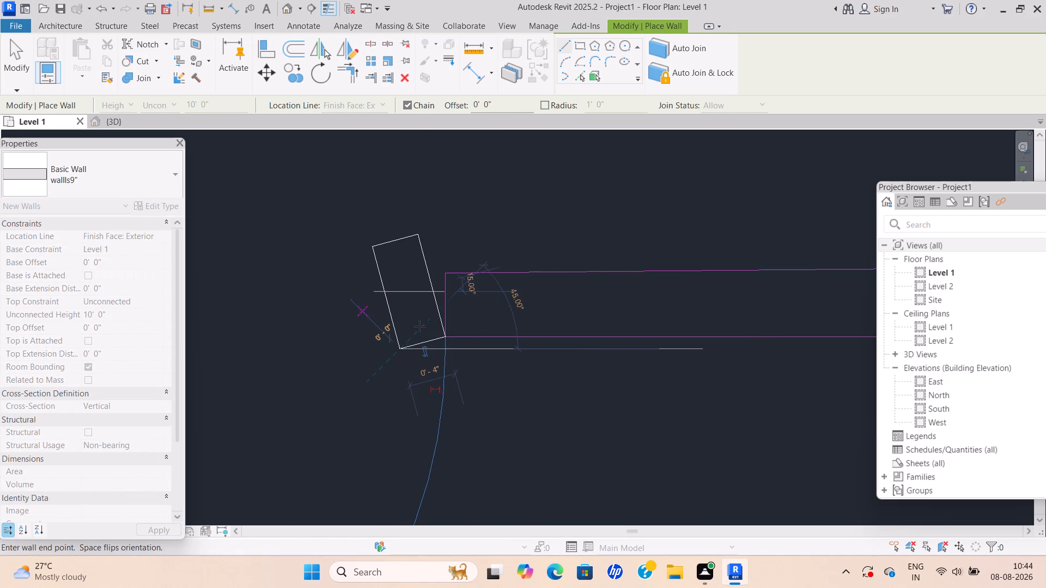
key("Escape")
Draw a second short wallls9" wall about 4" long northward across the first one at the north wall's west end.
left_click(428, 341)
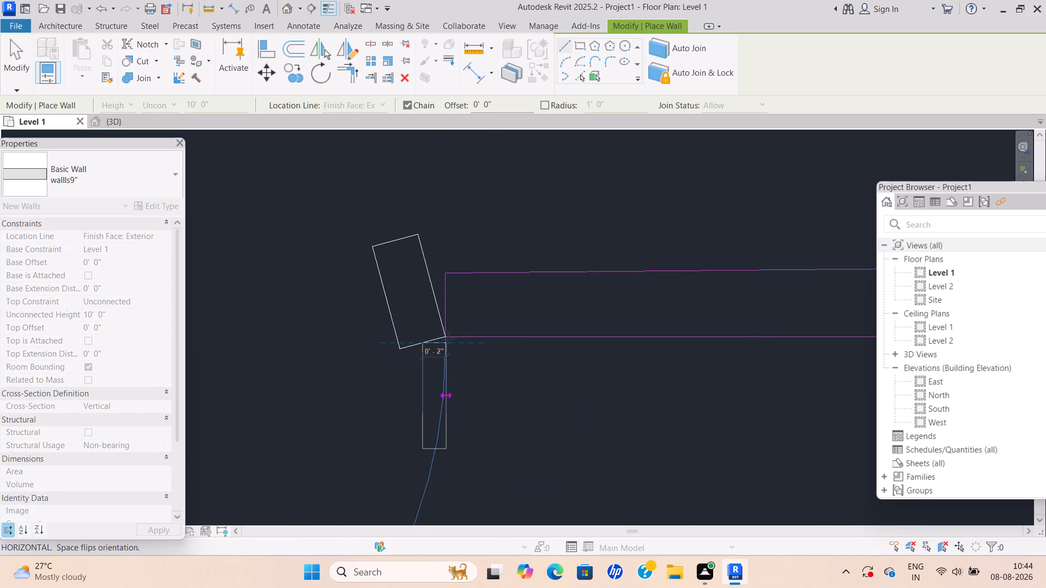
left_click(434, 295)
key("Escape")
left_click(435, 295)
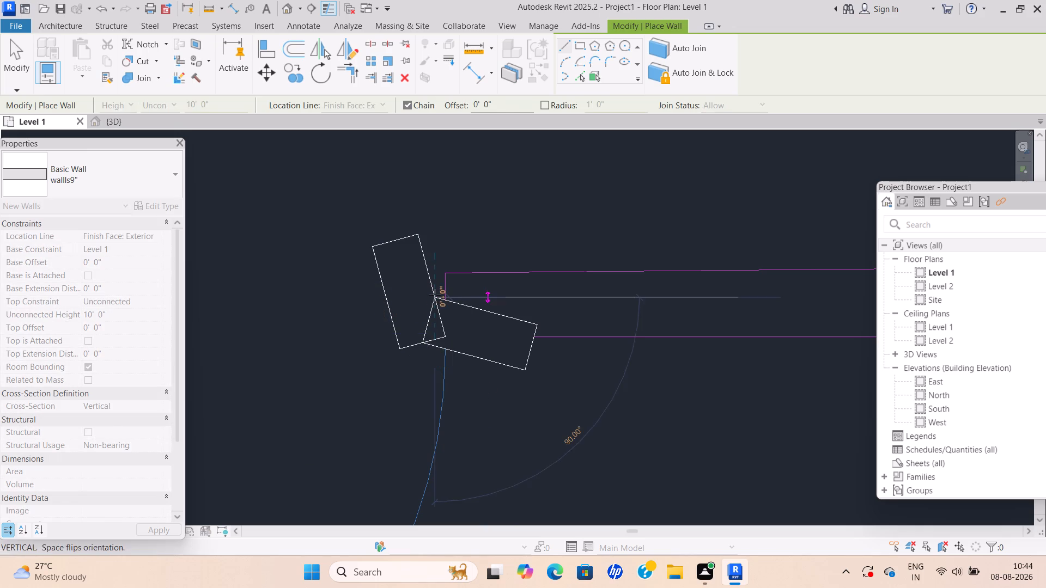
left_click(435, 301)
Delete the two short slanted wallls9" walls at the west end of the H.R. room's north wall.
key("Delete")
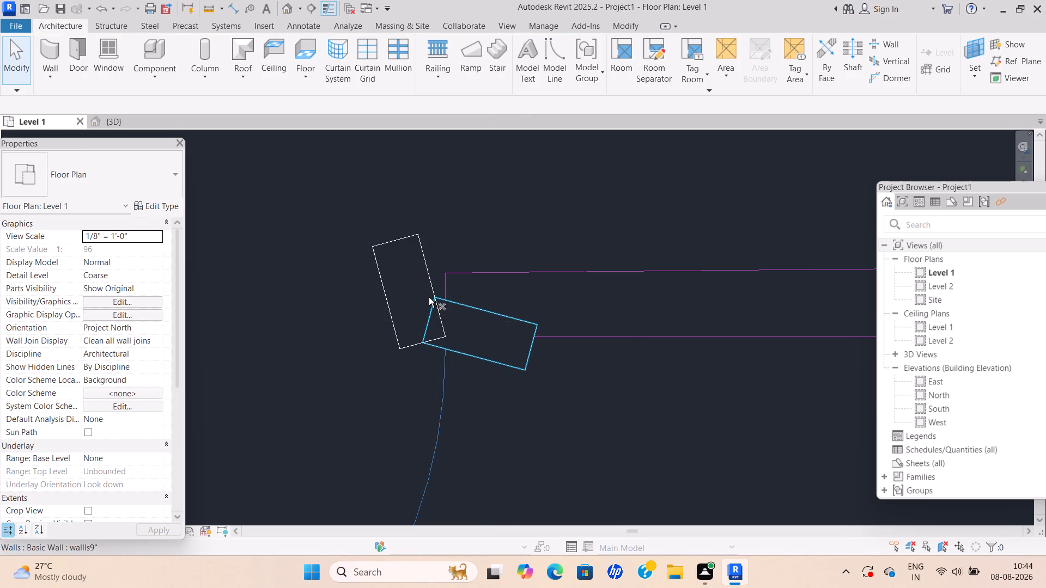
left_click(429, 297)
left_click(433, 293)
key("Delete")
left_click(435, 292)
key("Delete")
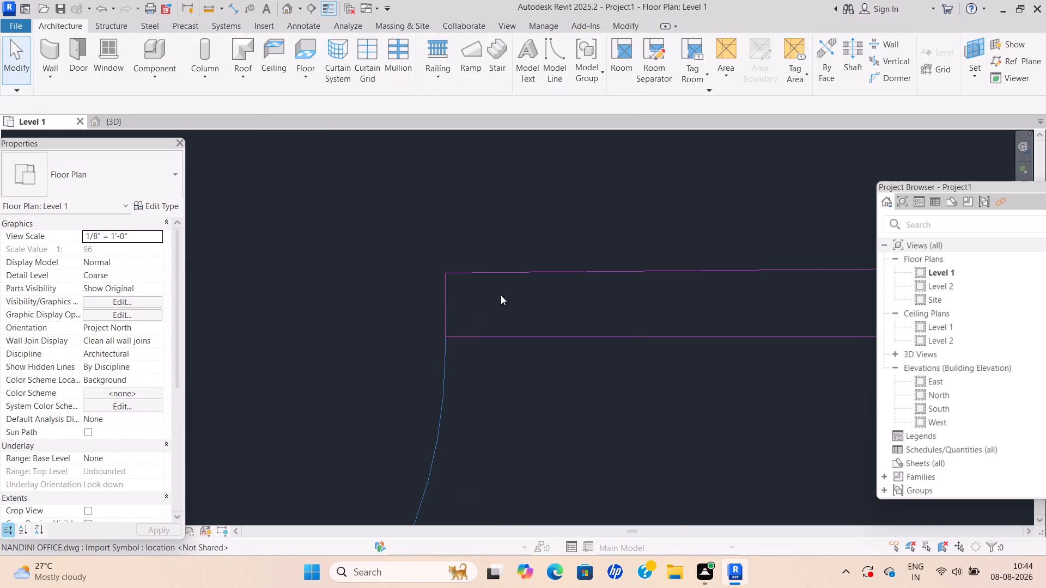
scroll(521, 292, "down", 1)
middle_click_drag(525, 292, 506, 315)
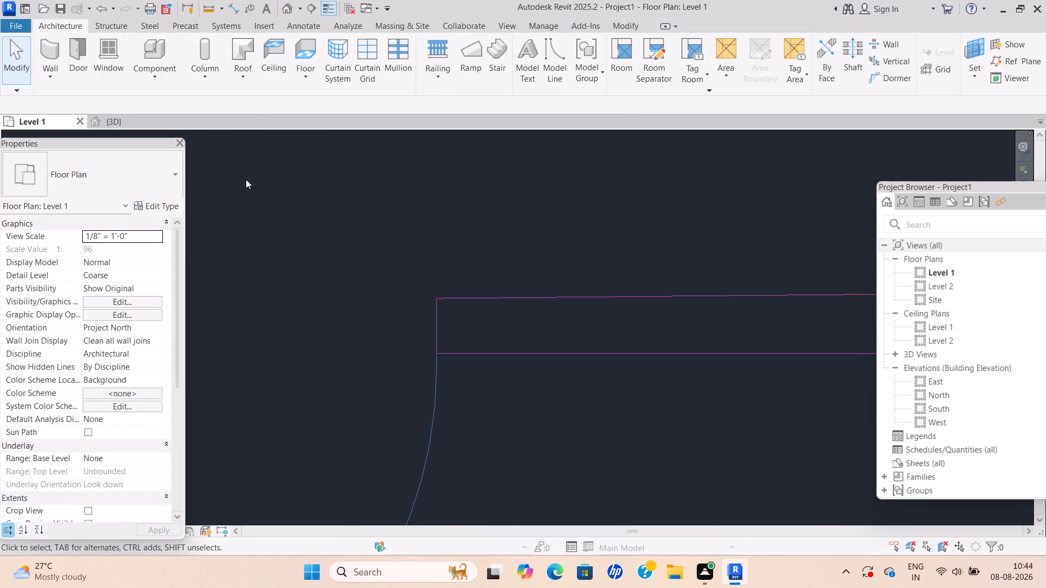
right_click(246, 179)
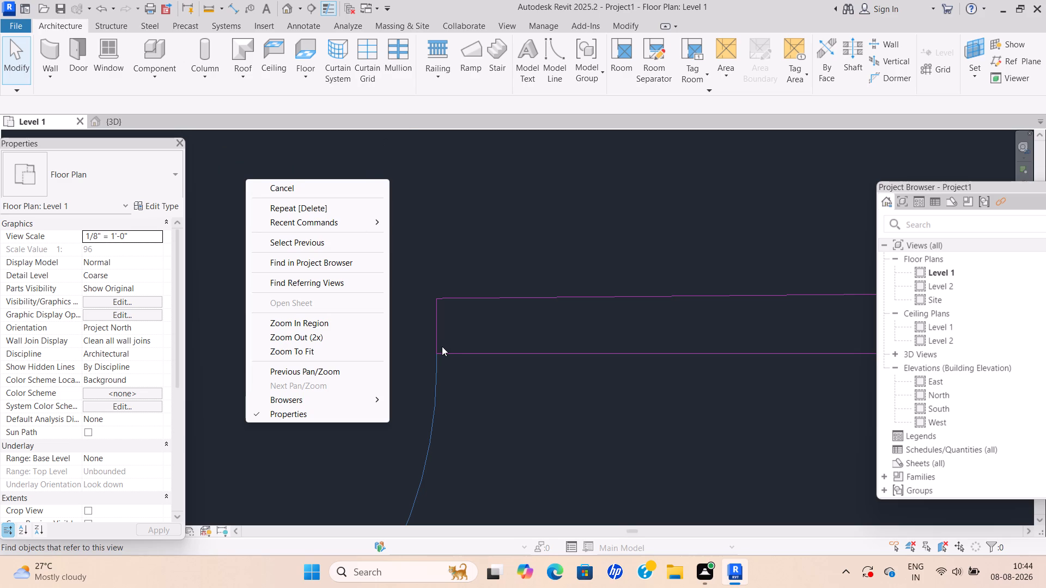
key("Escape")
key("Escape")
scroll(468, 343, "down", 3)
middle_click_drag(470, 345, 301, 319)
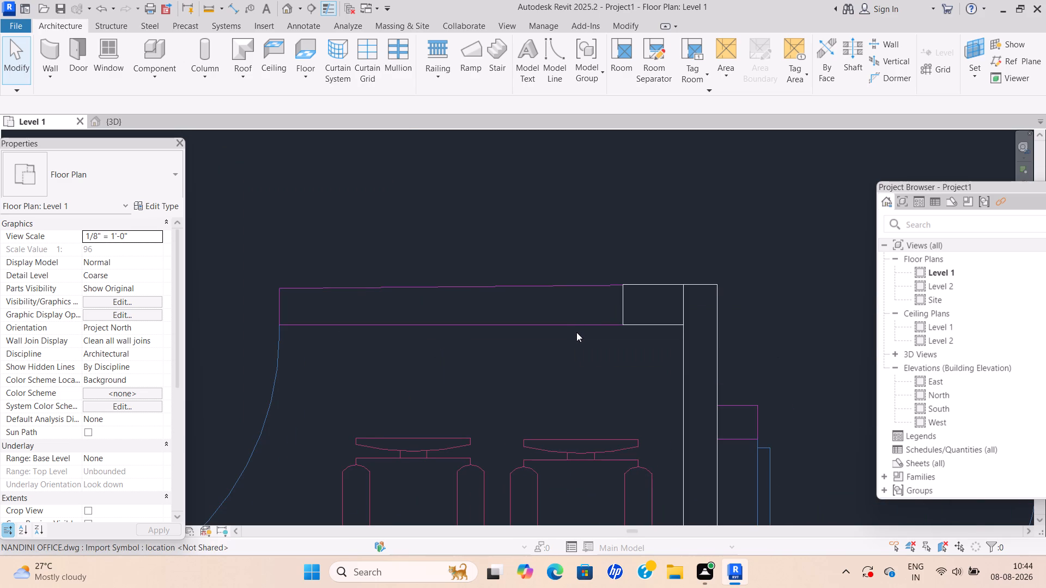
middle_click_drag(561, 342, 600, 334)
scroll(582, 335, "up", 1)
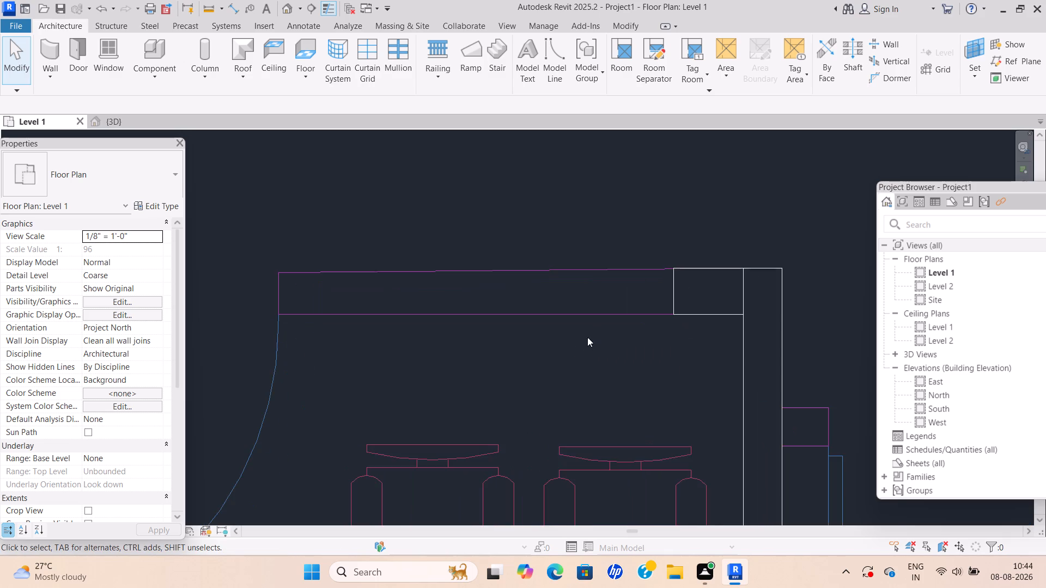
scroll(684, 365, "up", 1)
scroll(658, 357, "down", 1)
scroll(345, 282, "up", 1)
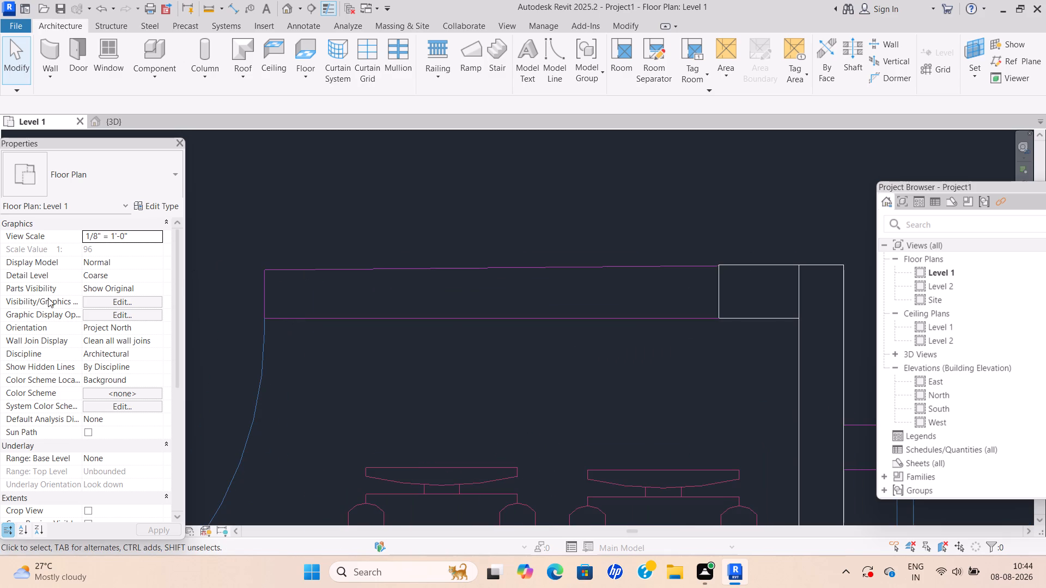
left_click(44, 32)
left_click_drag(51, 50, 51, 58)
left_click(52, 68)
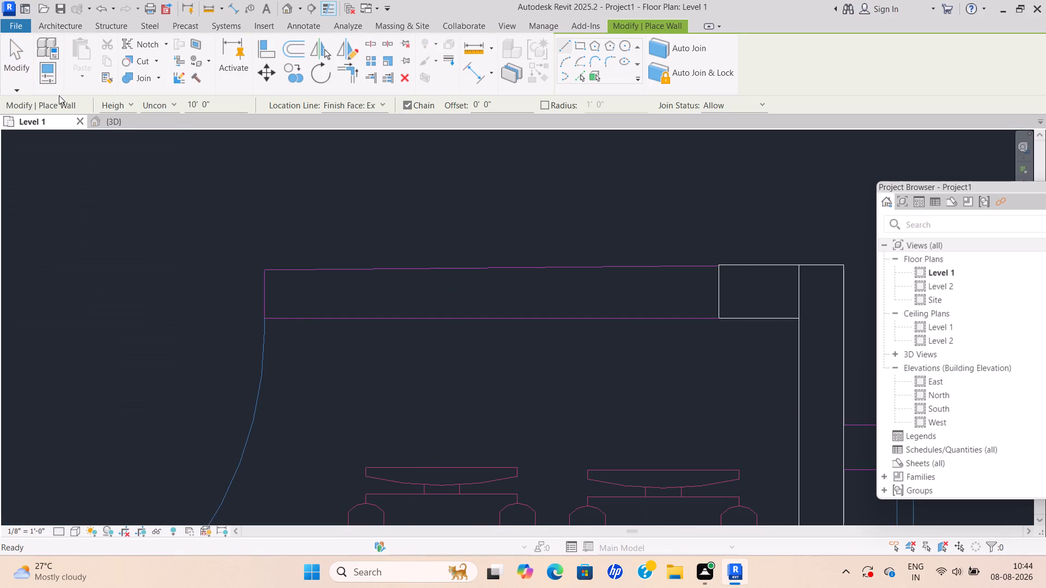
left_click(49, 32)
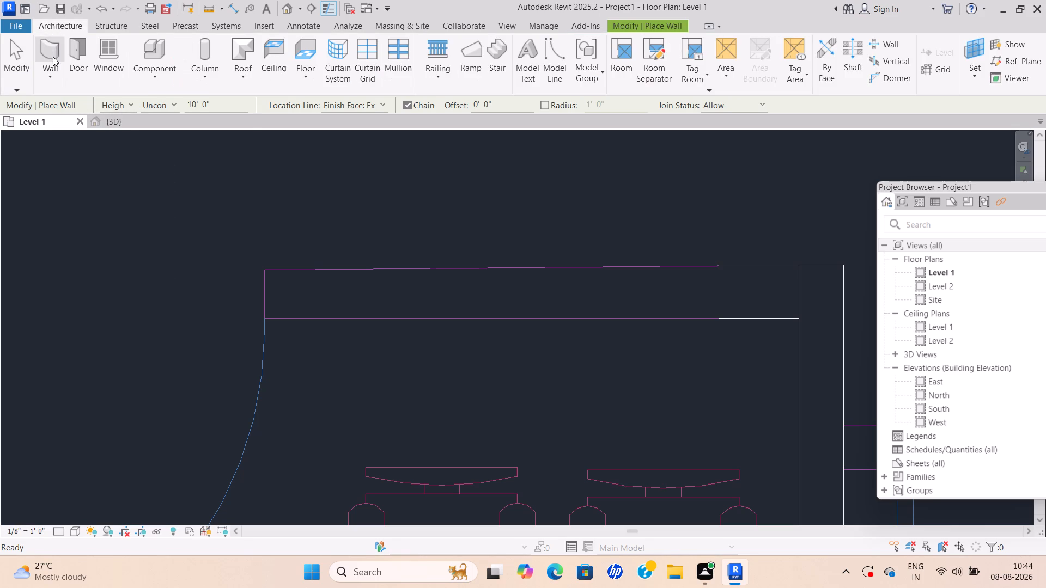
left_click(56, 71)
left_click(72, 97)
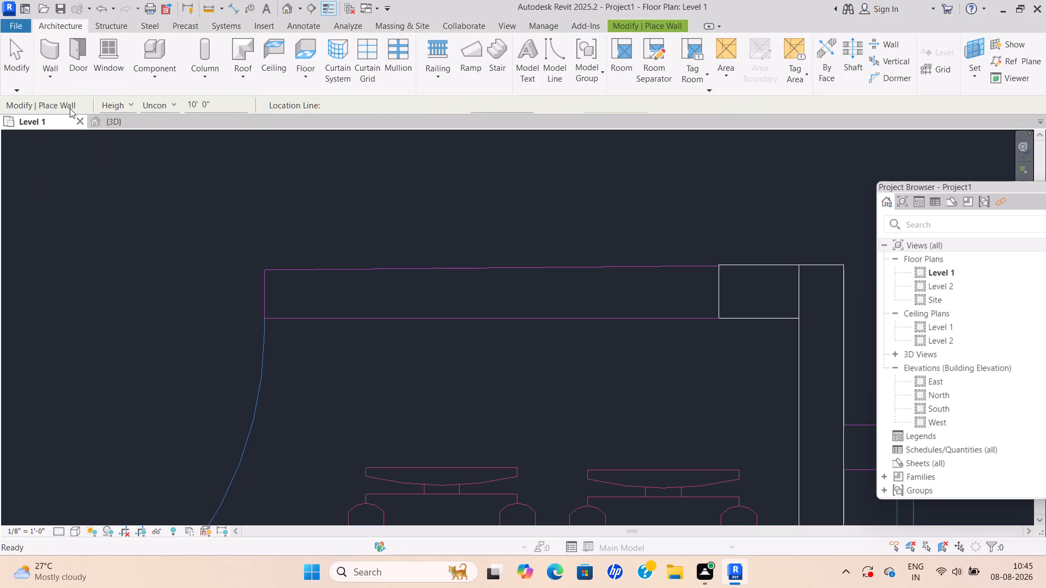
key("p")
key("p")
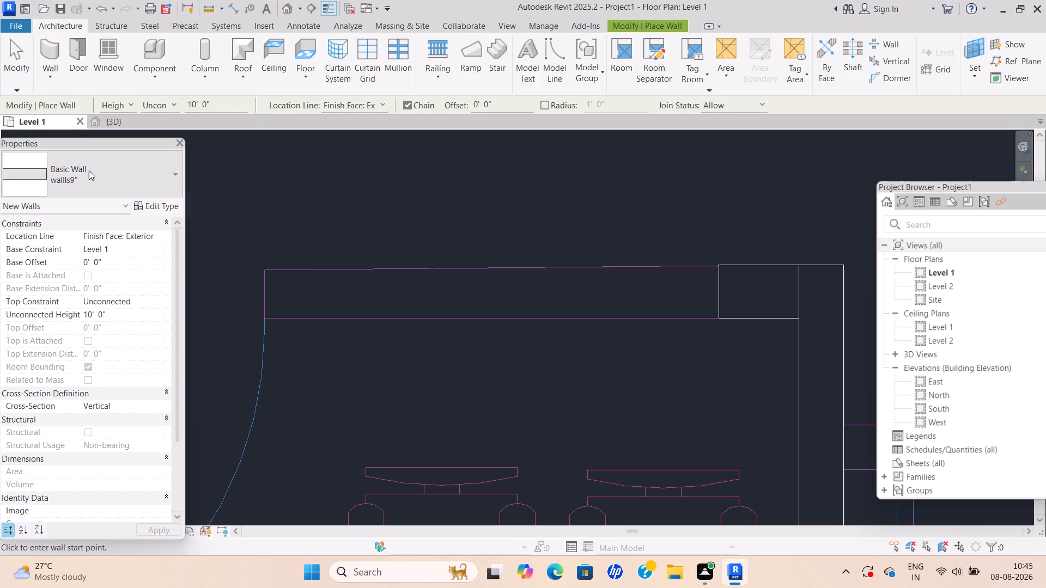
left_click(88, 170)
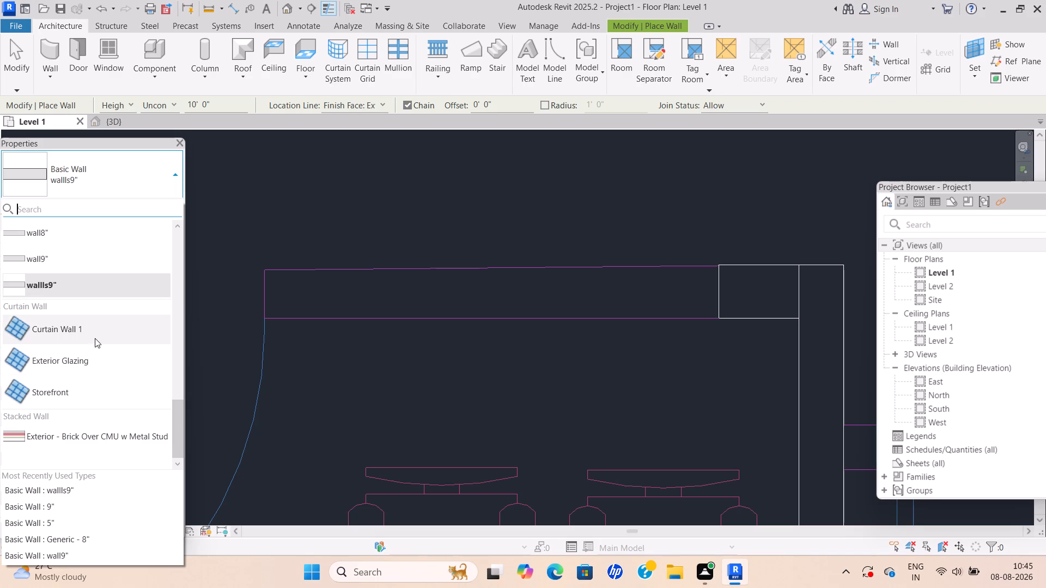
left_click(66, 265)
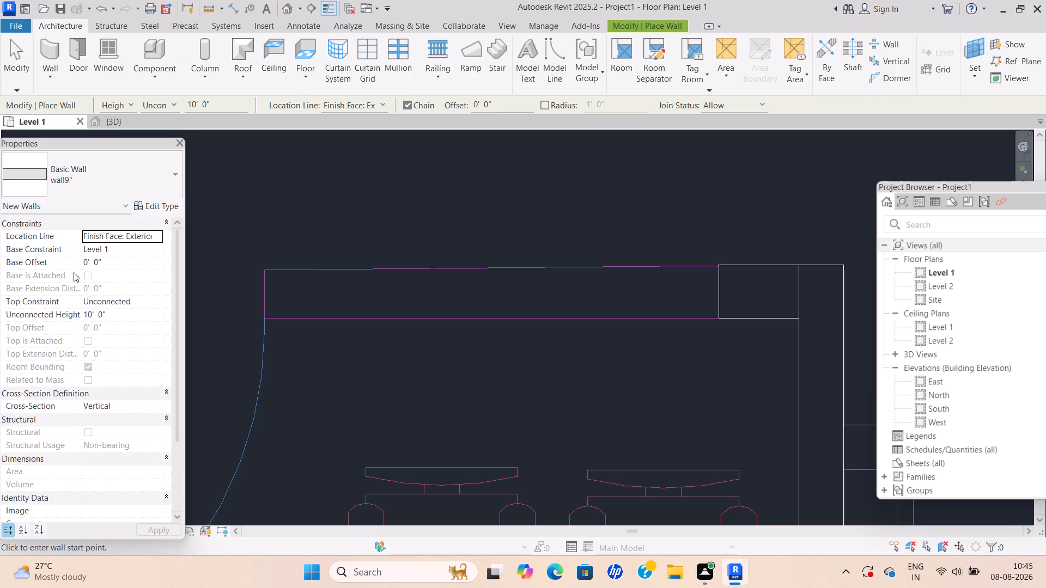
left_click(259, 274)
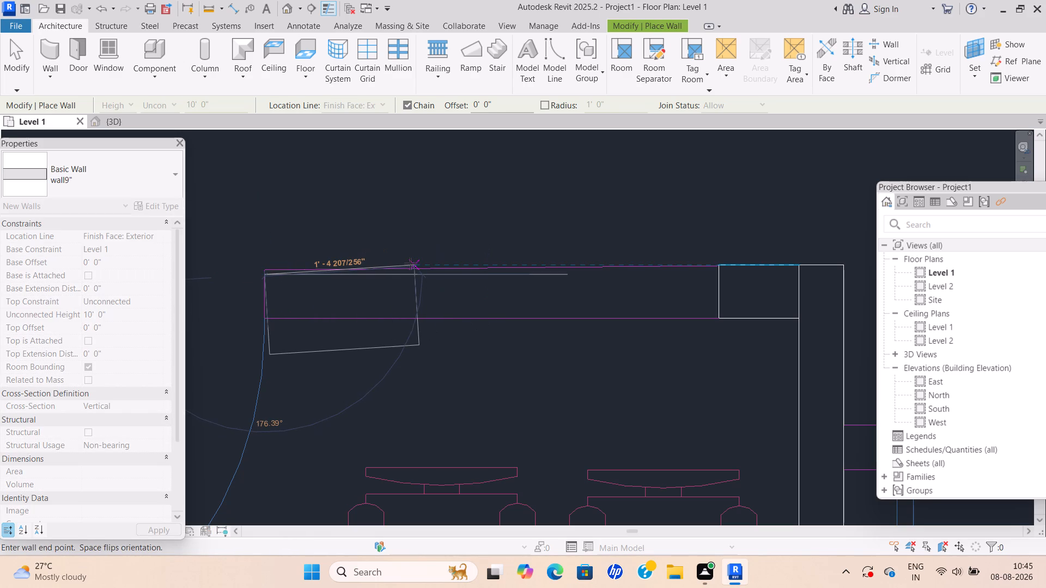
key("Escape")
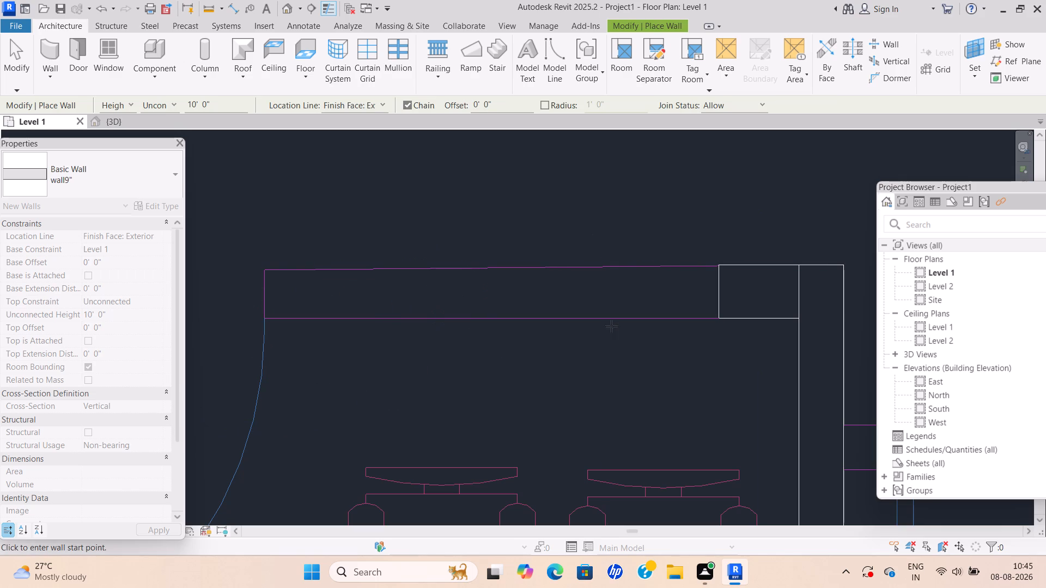
Choose the Basic Wall 5" type for new walls.
middle_click_drag(428, 358, 300, 376)
left_click(61, 175)
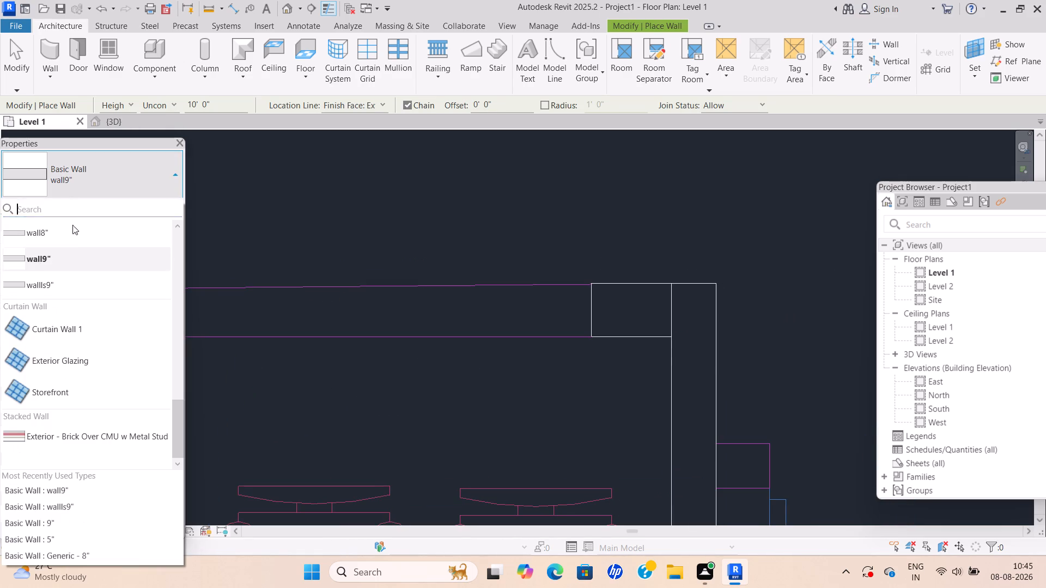
scroll(76, 375, "down", 3)
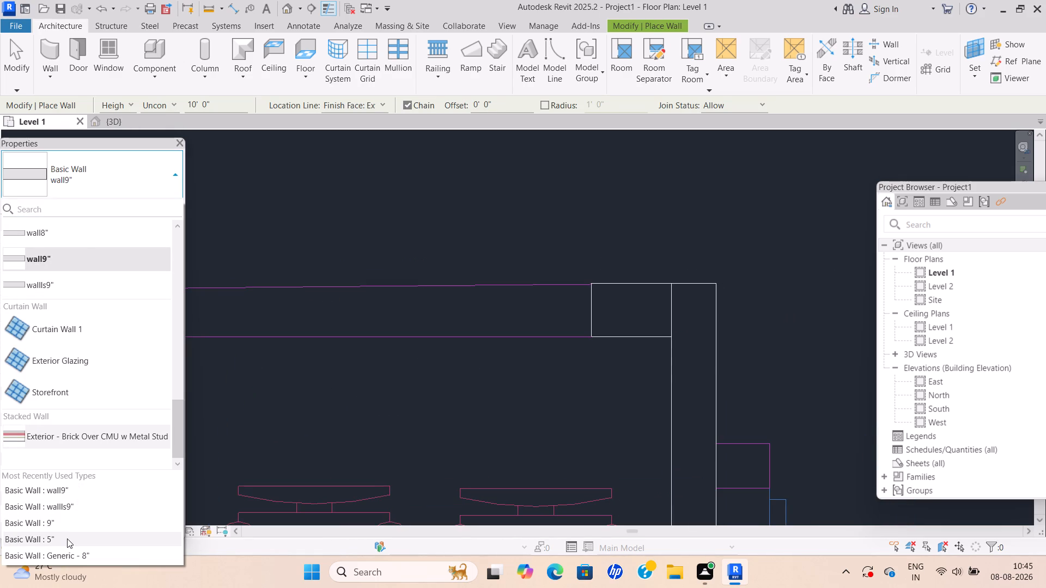
left_click(69, 538)
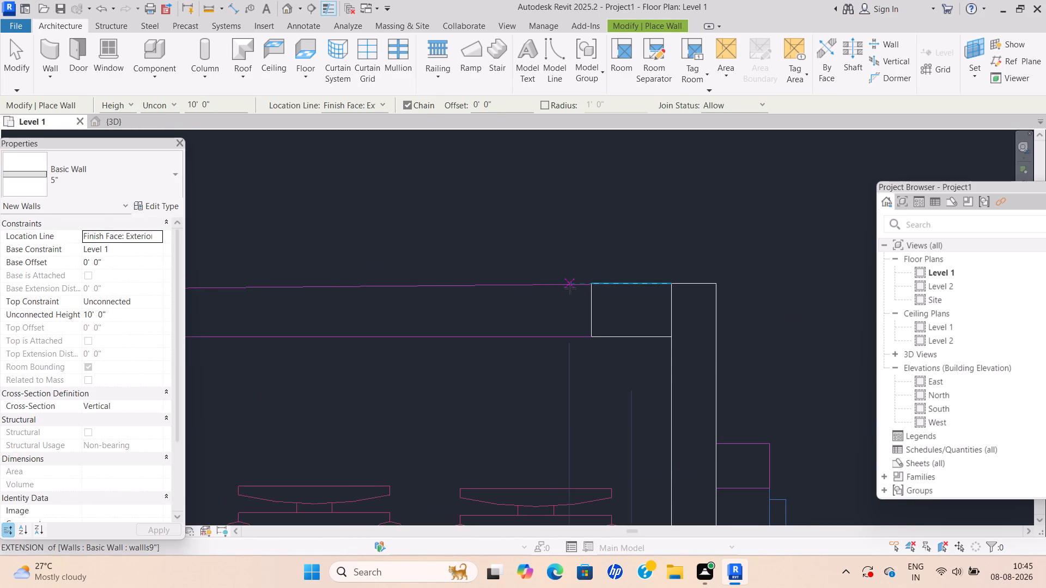
Examine the traced walls around the H.R. room, pantry and toilet in the Level 1 plan.
scroll(598, 335, "down", 2)
middle_click_drag(586, 327, 326, 179)
scroll(556, 279, "down", 1)
middle_click_drag(556, 279, 497, 263)
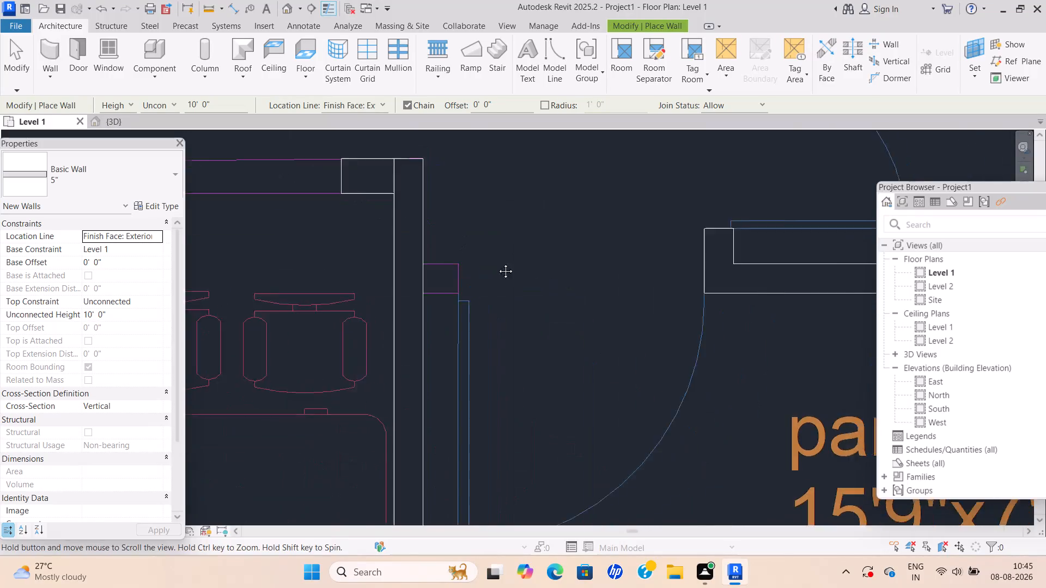
middle_click_drag(497, 263, 381, 250)
scroll(381, 250, "down", 1)
middle_click_drag(553, 264, 415, 261)
scroll(416, 261, "up", 1)
scroll(498, 243, "up", 2)
key("Escape")
scroll(506, 243, "down", 1)
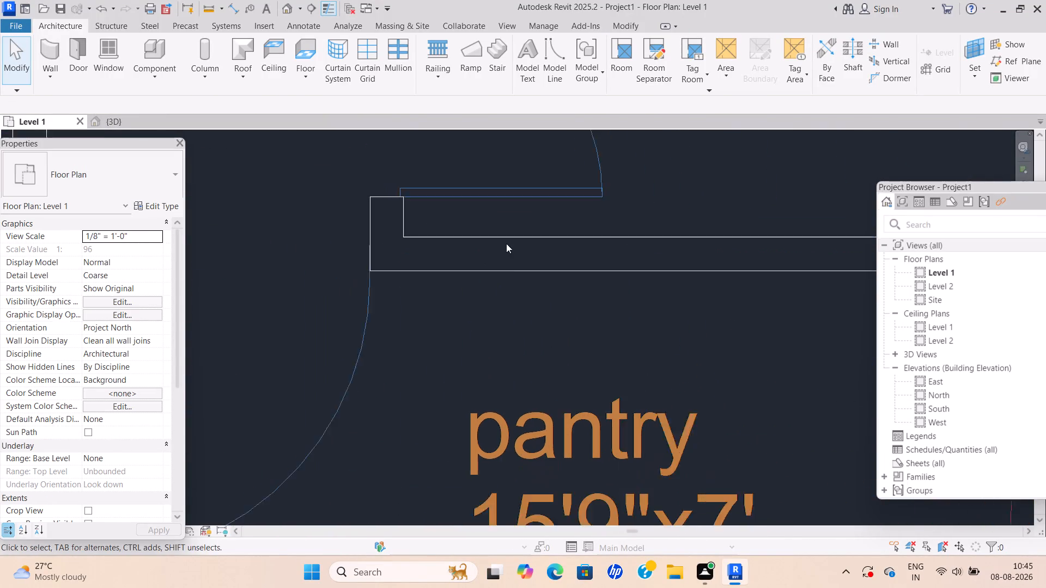
scroll(506, 243, "down", 1)
middle_click_drag(506, 243, 374, 222)
scroll(439, 278, "down", 4)
middle_click_drag(436, 273, 398, 237)
scroll(523, 286, "down", 1)
middle_click_drag(524, 286, 530, 224)
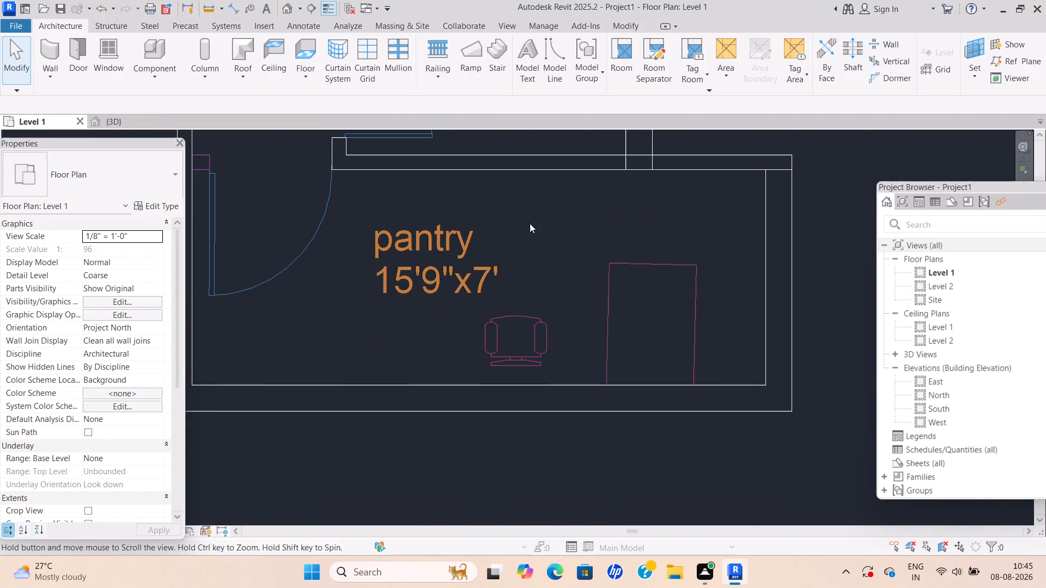
scroll(406, 324, "down", 1)
middle_click_drag(406, 324, 540, 287)
scroll(413, 322, "down", 1)
middle_click_drag(415, 322, 469, 295)
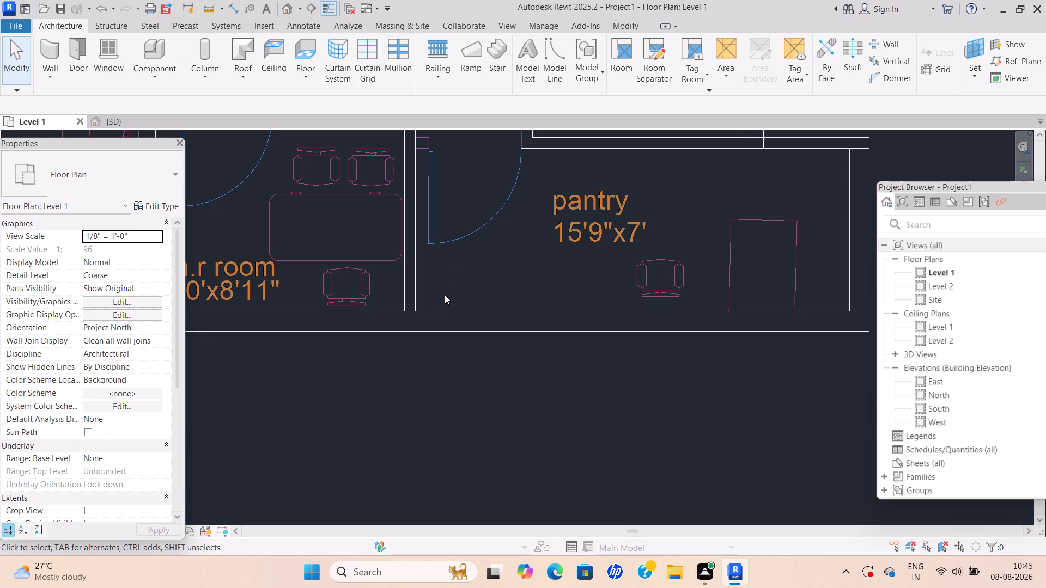
scroll(439, 311, "down", 1)
middle_click_drag(440, 310, 376, 425)
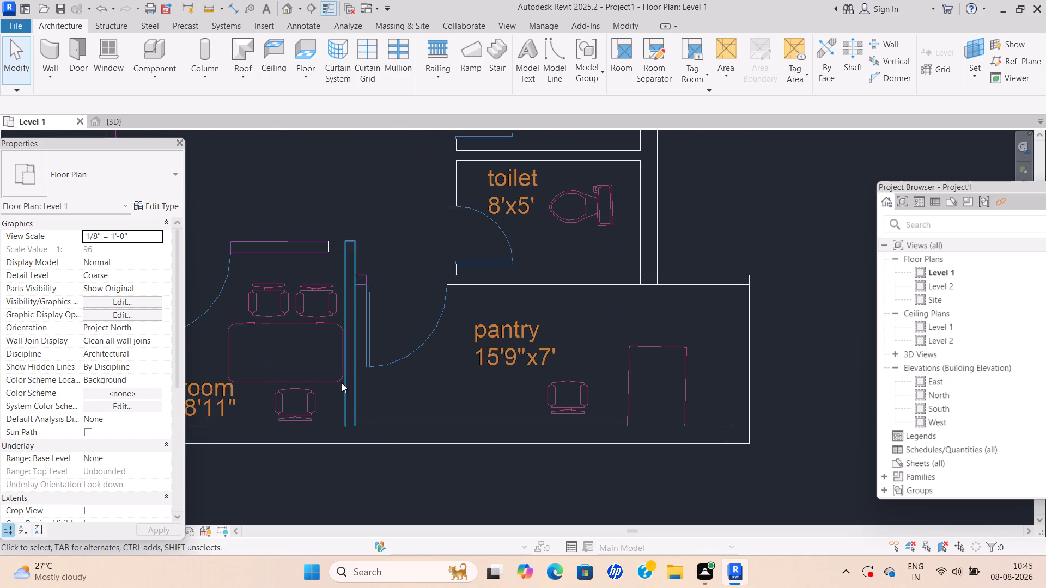
middle_click_drag(266, 307, 345, 349)
scroll(377, 278, "up", 5)
scroll(437, 313, "up", 3)
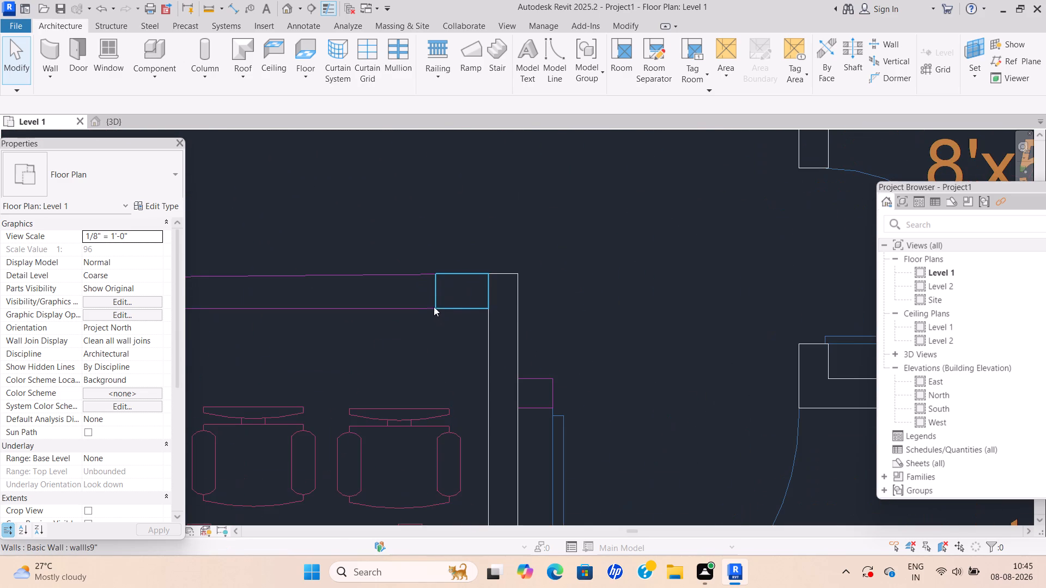
Draw a 5" wall about 4'-7 1/2" long from the short wallls9" wall at the corner west to the door opening above the chairs.
left_click(57, 75)
left_click(80, 95)
scroll(436, 288, "up", 3)
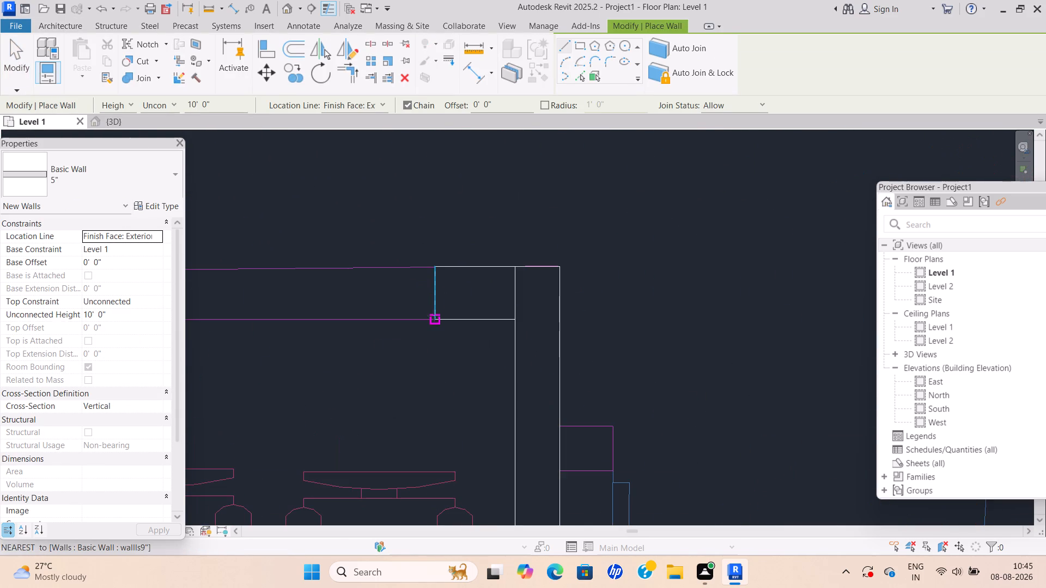
left_click(433, 320)
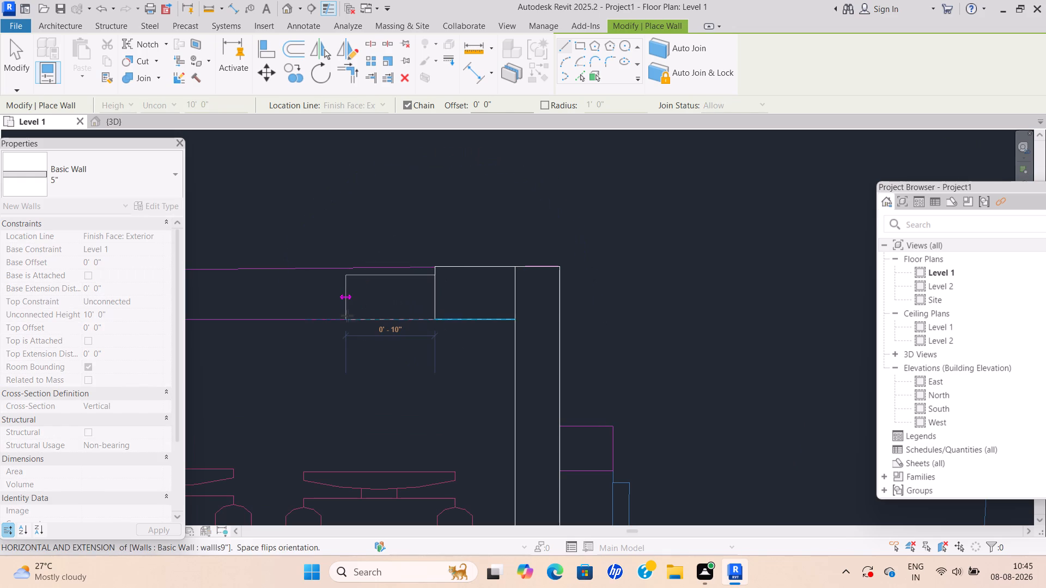
scroll(341, 314, "down", 2)
middle_click_drag(341, 314, 628, 283)
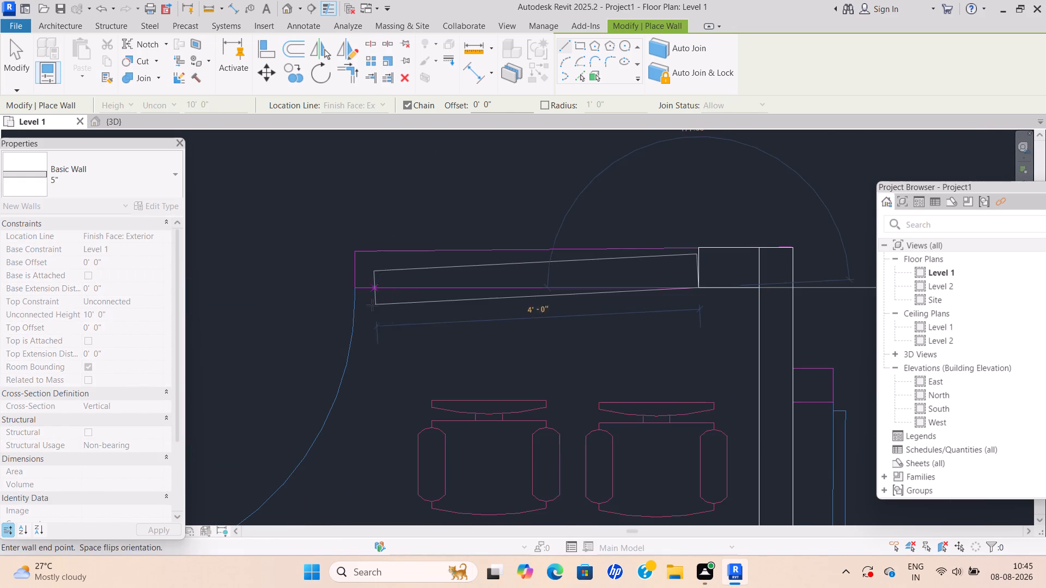
left_click(355, 286)
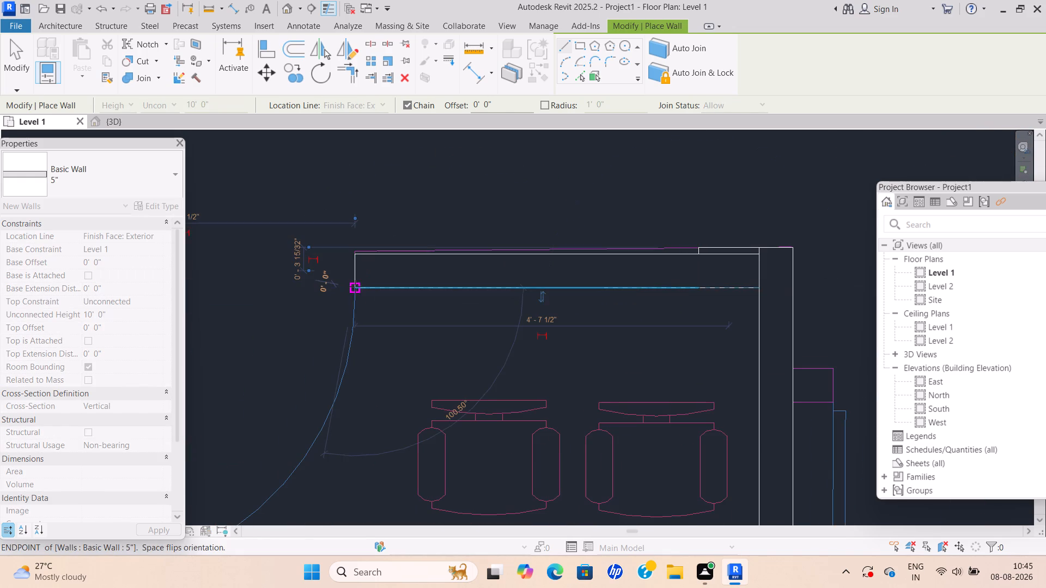
key("Escape")
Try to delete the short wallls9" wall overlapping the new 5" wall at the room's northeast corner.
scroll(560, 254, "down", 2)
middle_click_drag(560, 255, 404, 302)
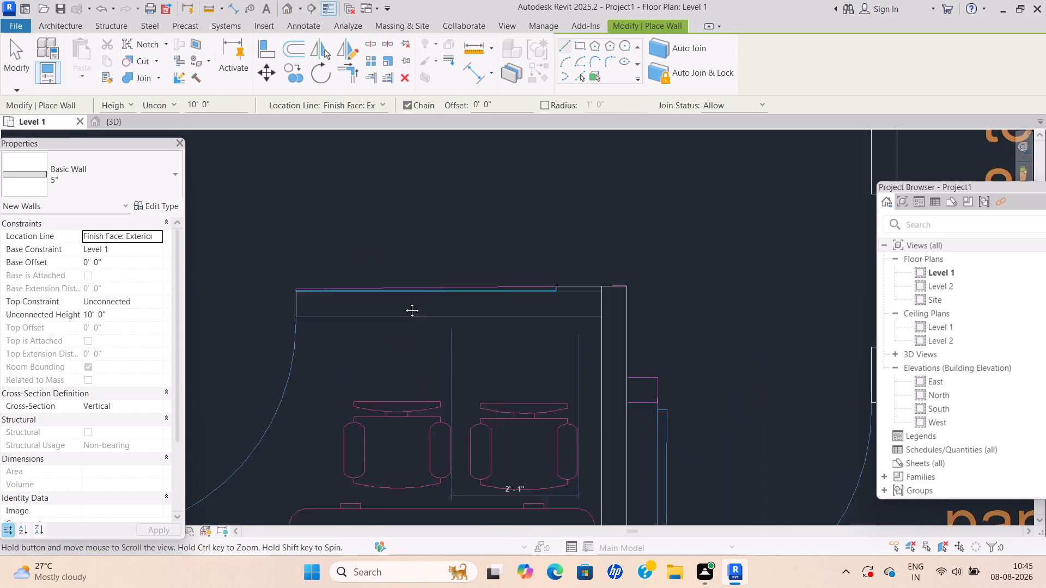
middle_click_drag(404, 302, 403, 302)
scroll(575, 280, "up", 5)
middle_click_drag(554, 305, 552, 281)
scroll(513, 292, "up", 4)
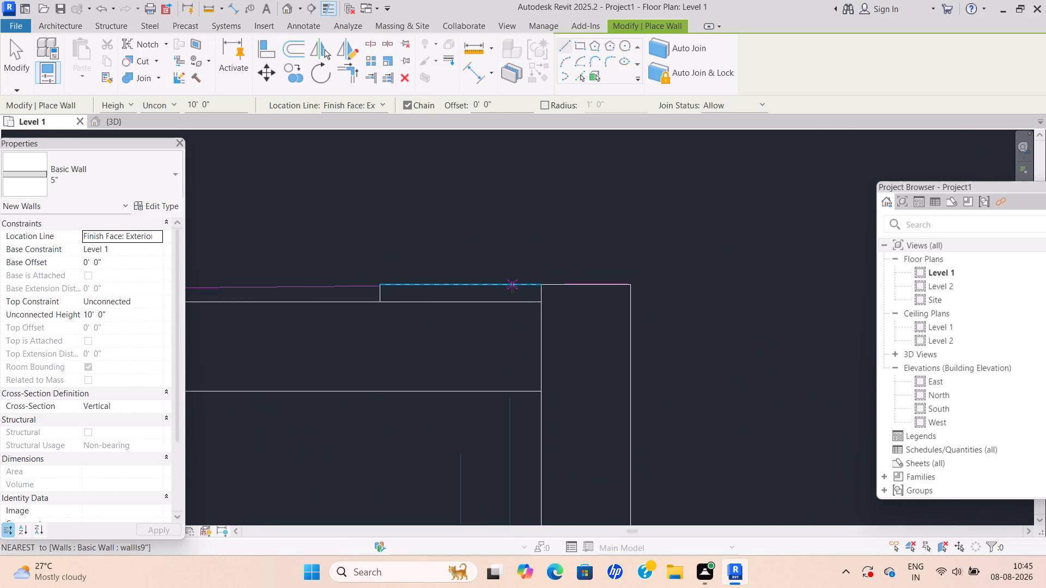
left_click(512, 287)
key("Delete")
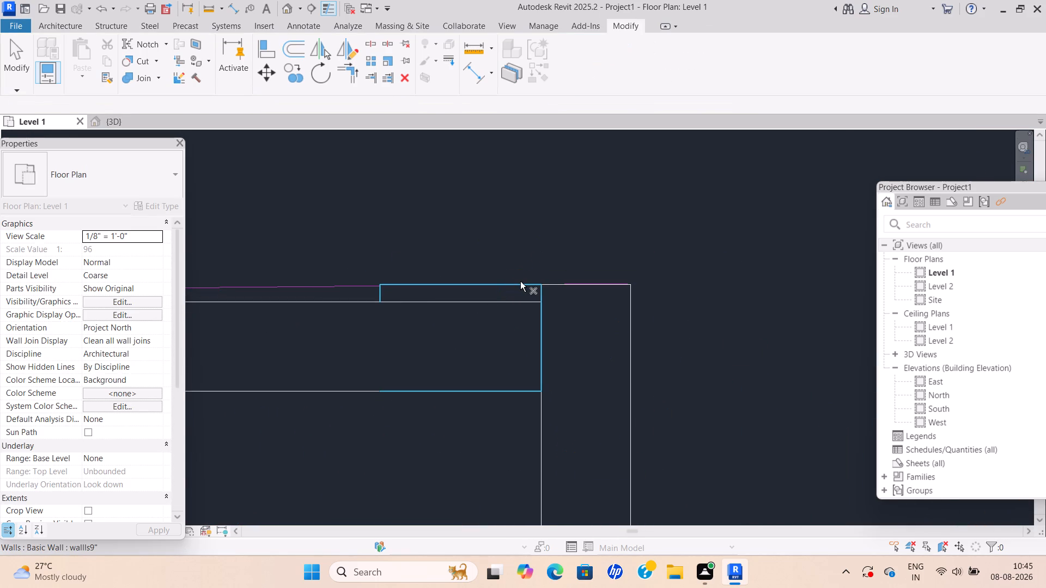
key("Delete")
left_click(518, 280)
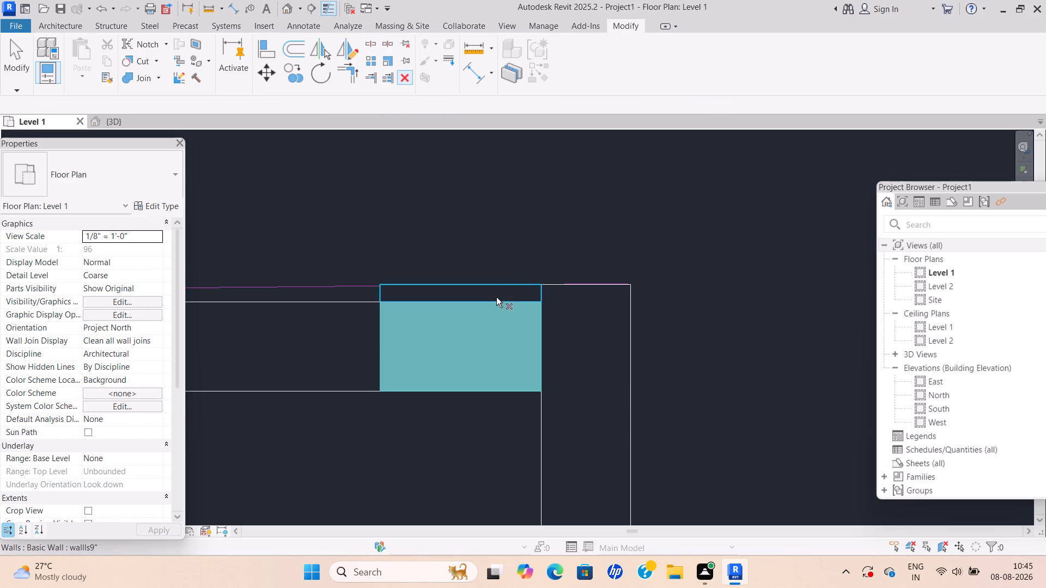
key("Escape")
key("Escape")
Examine how the short wallls9" wall, the new 5" wall and the east wall meet at the room's northeast corner.
scroll(487, 287, "up", 4)
left_click(481, 280)
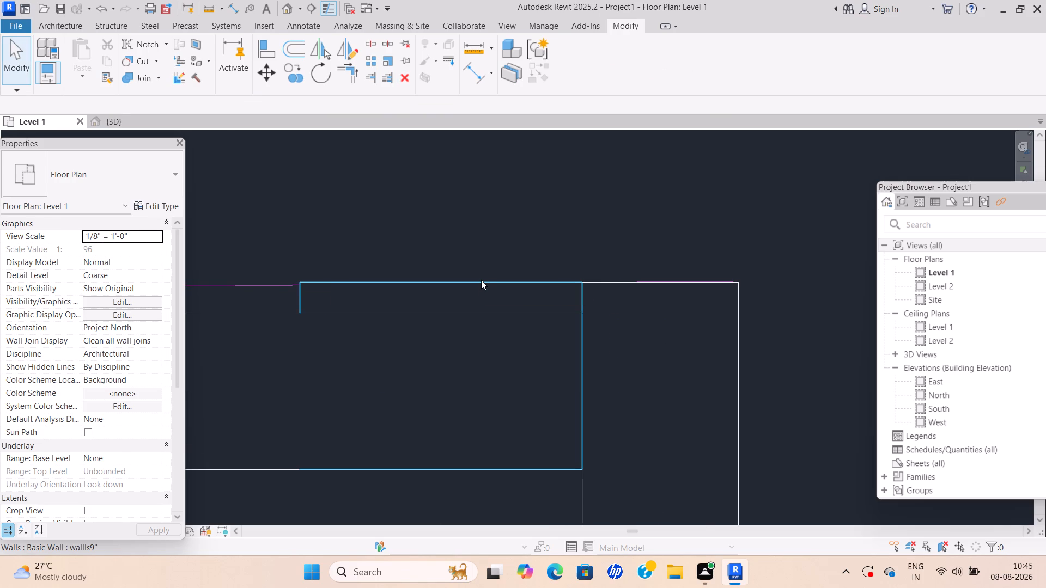
key("Escape")
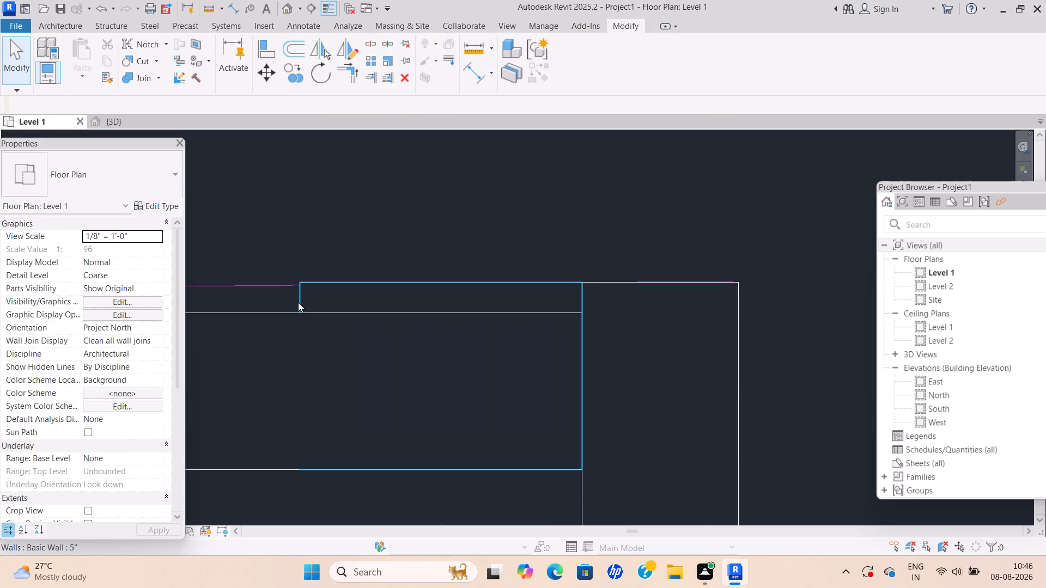
left_click(298, 302)
key("Escape")
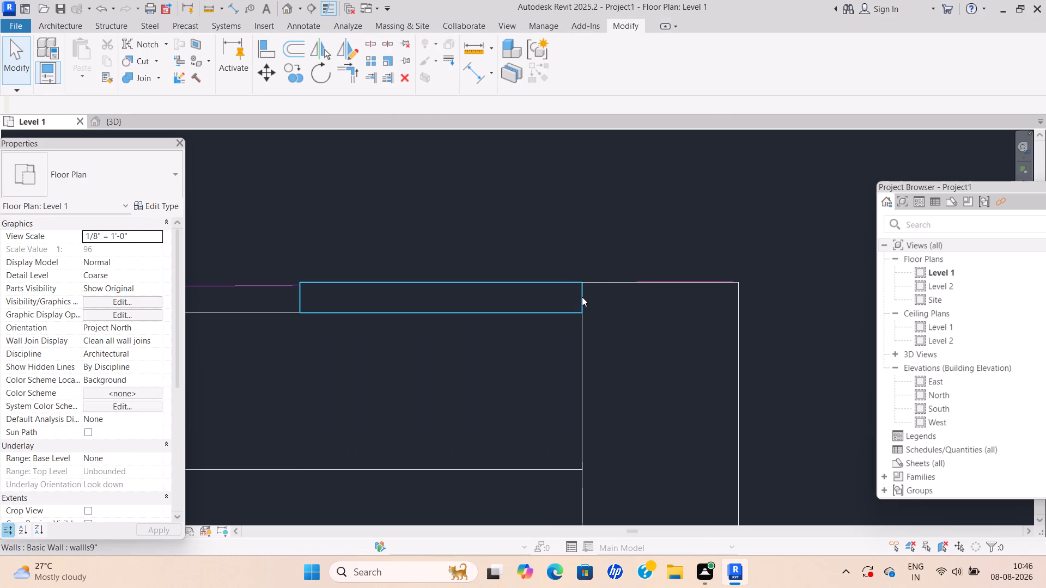
left_click(582, 297)
key("Escape")
scroll(595, 292, "down", 6)
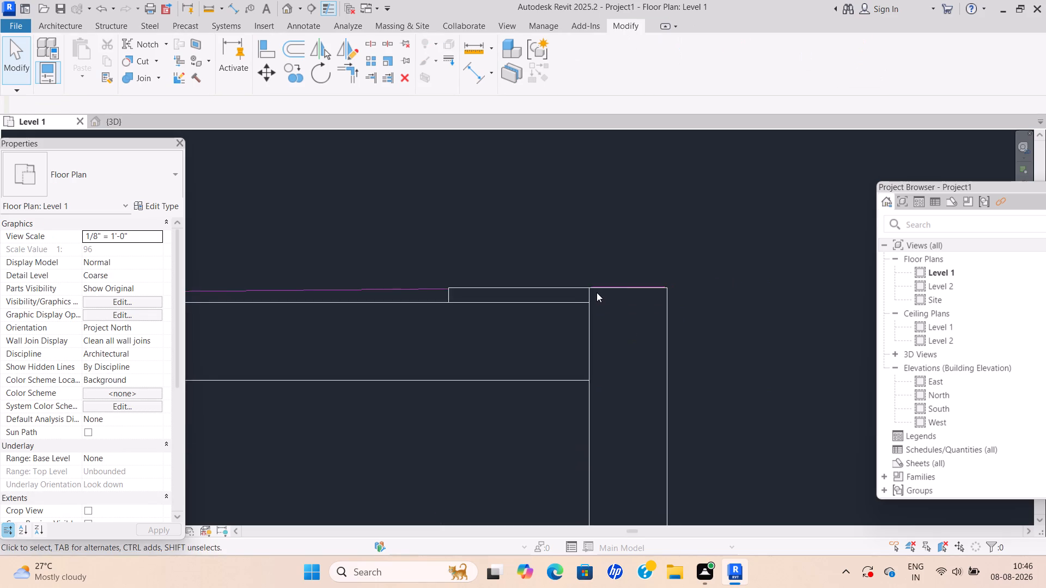
scroll(492, 280, "up", 6)
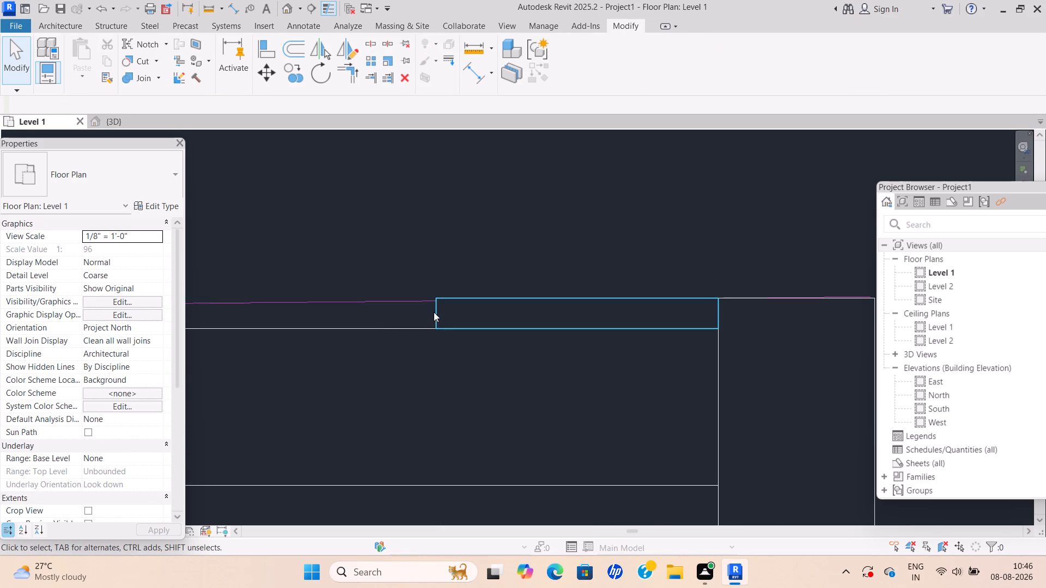
left_click(436, 313)
key("Escape")
scroll(674, 308, "down", 5)
middle_click_drag(674, 308, 572, 283)
scroll(547, 299, "down", 4)
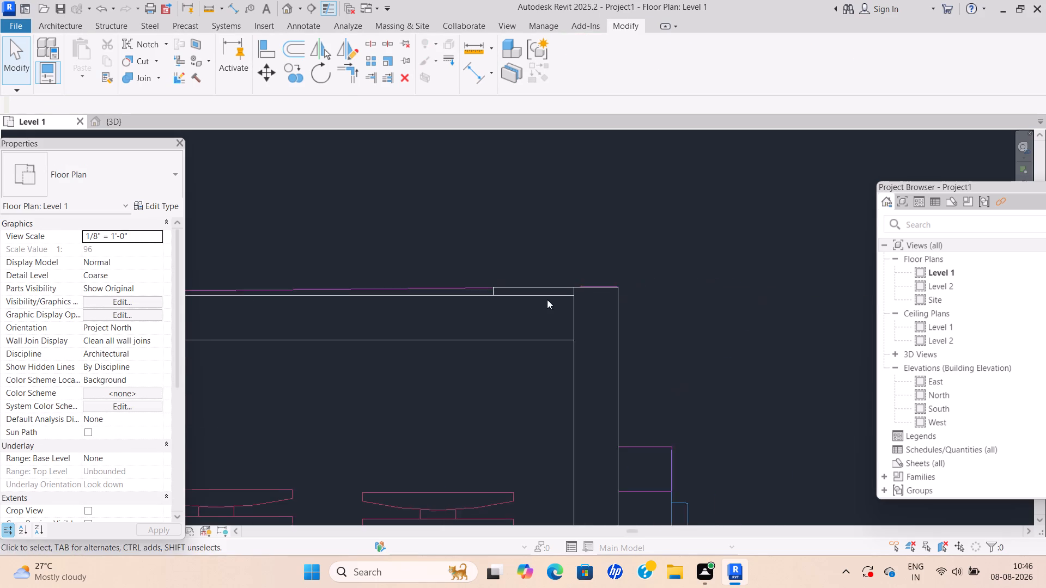
middle_click_drag(547, 299, 658, 296)
scroll(475, 322, "down", 2)
middle_click_drag(492, 325, 542, 335)
middle_click_drag(770, 309, 700, 330)
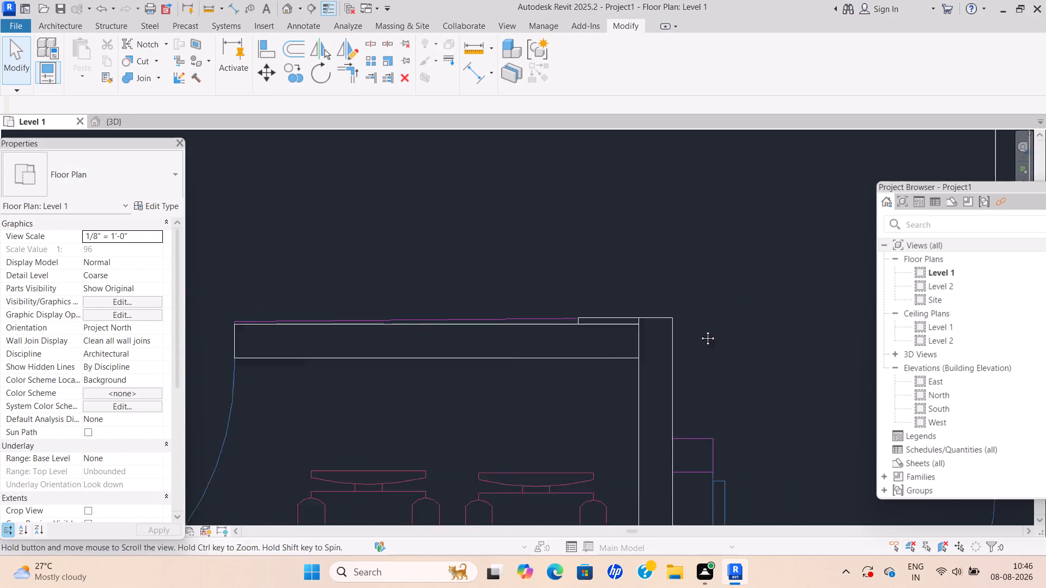
middle_click_drag(700, 330, 678, 332)
scroll(613, 338, "up", 4)
middle_click_drag(606, 334, 488, 252)
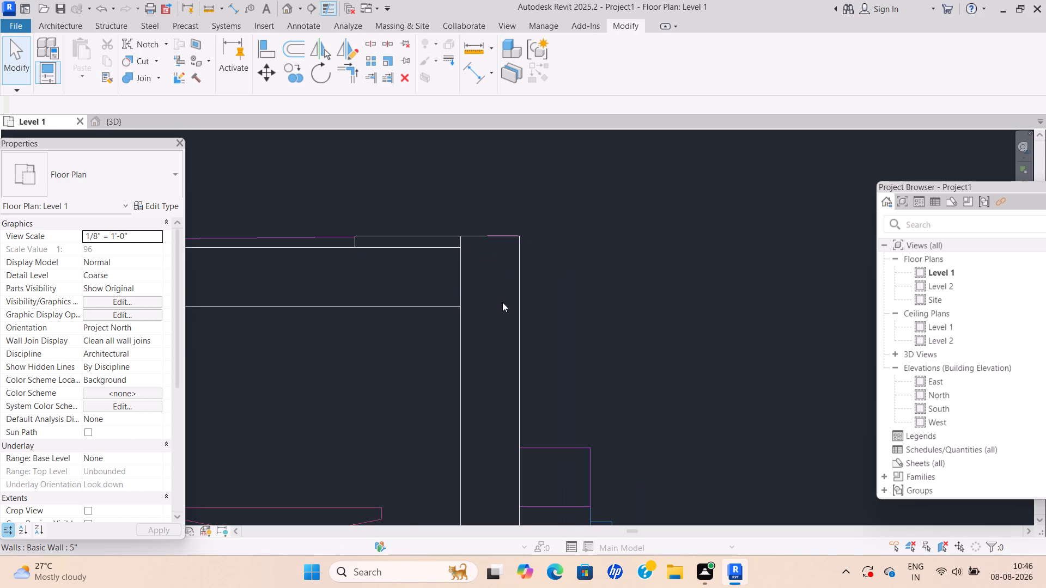
scroll(502, 302, "down", 1)
middle_click_drag(502, 302, 490, 246)
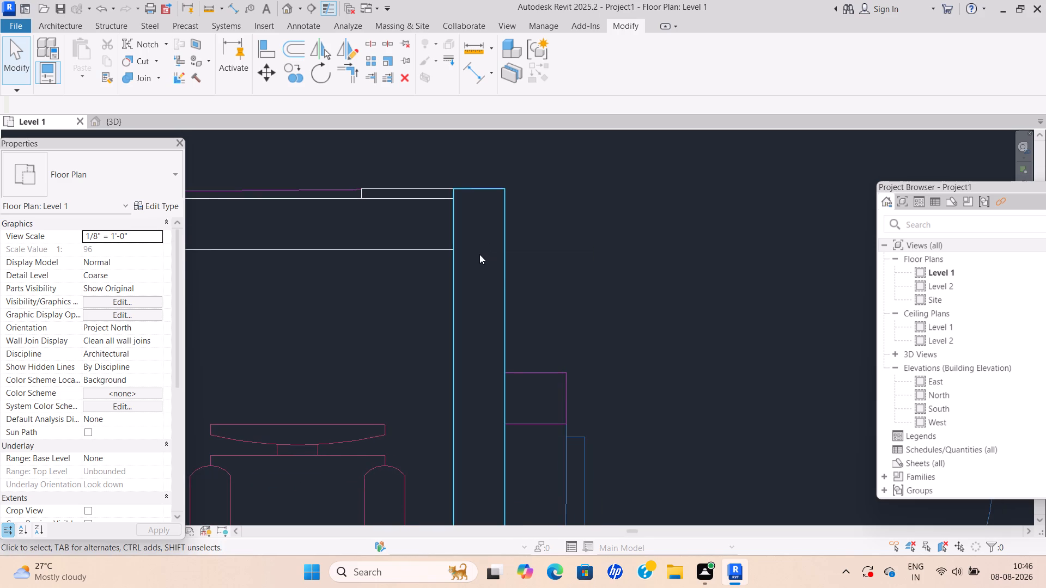
scroll(482, 270, "down", 1)
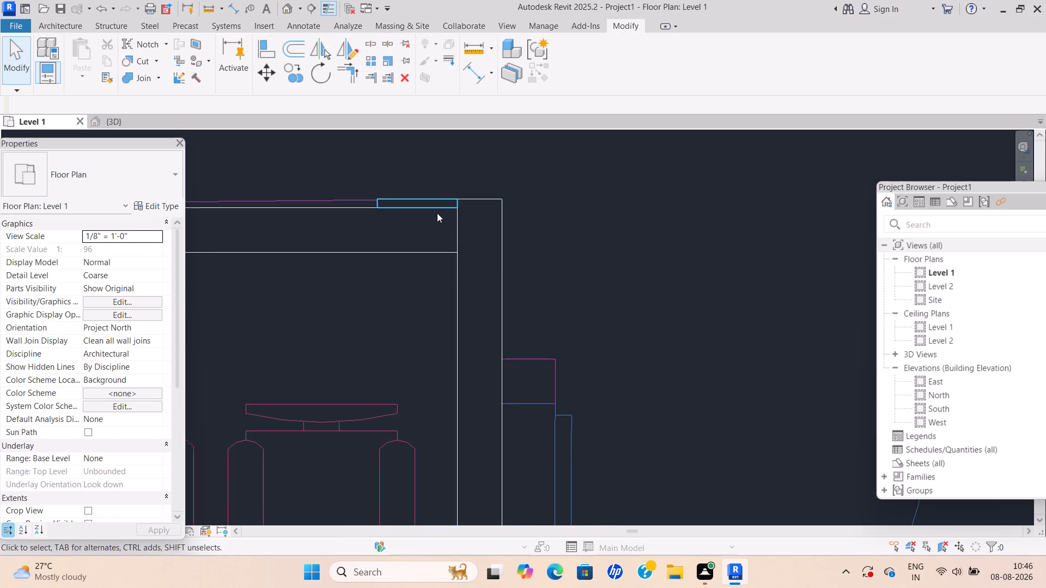
scroll(437, 213, "up", 6)
left_click(483, 192)
key("Escape")
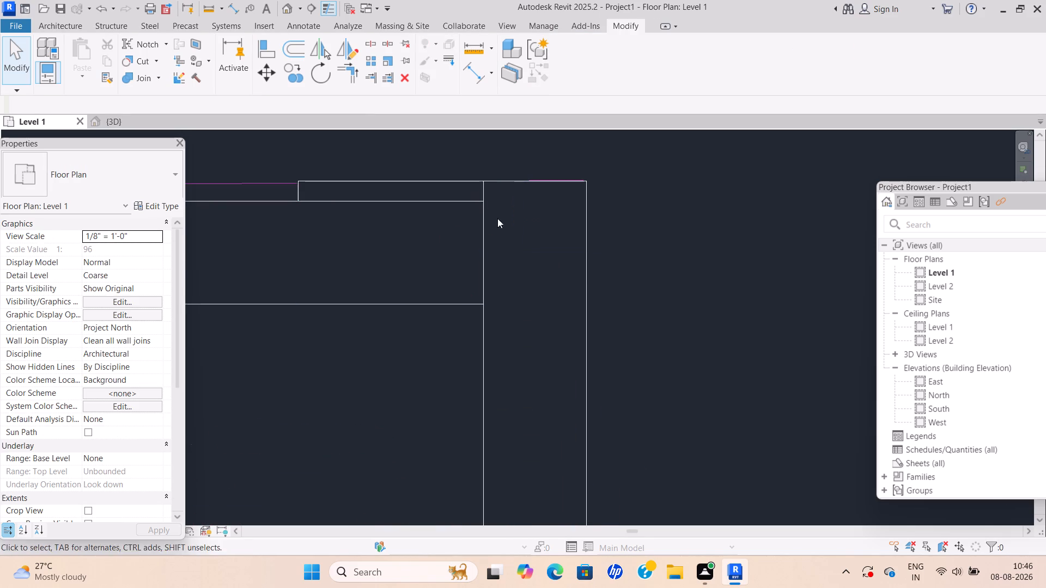
scroll(530, 279, "down", 5)
middle_click_drag(483, 228, 339, 109)
middle_click_drag(433, 244, 462, 222)
middle_click_drag(336, 269, 506, 159)
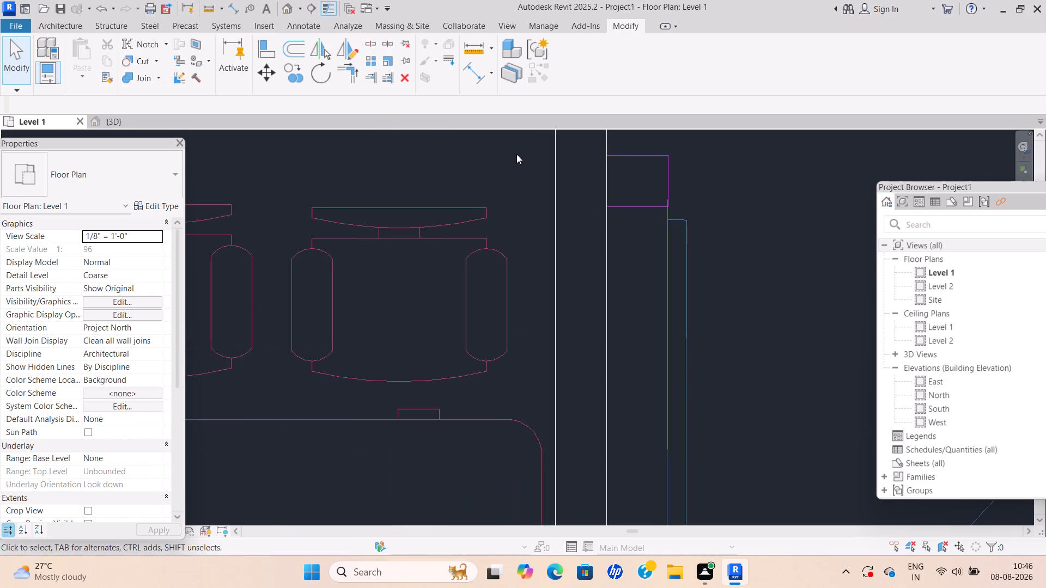
scroll(411, 241, "down", 1)
middle_click_drag(403, 249, 373, 251)
scroll(402, 248, "down", 1)
middle_click_drag(502, 198, 480, 247)
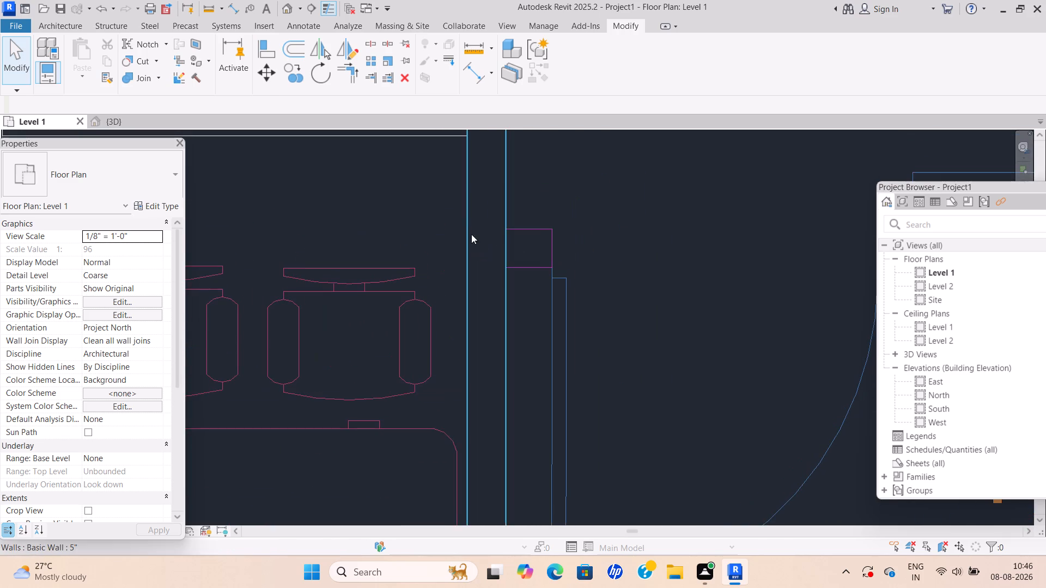
middle_click_drag(476, 231, 480, 291)
middle_click_drag(474, 226, 465, 212)
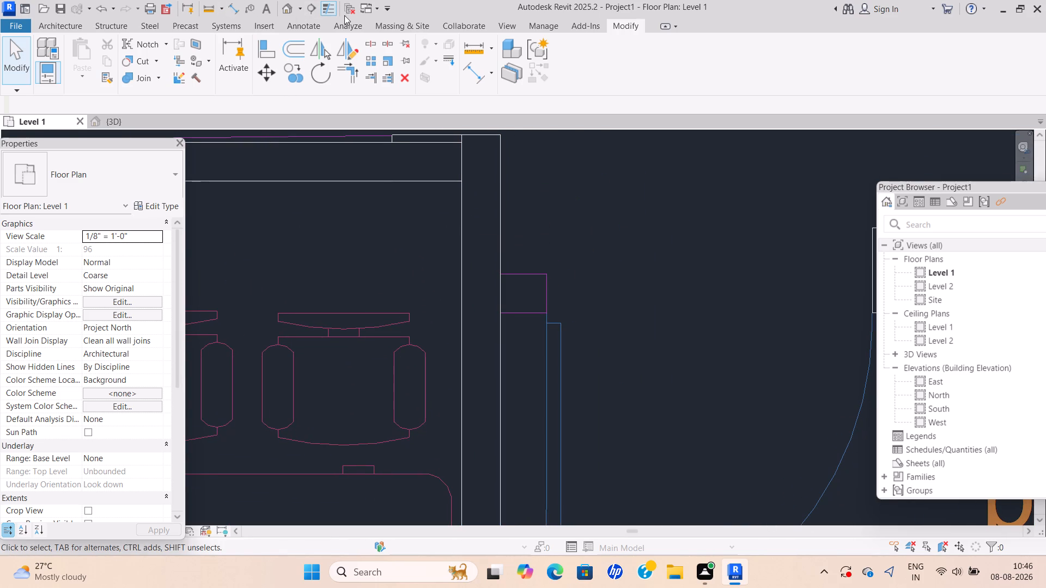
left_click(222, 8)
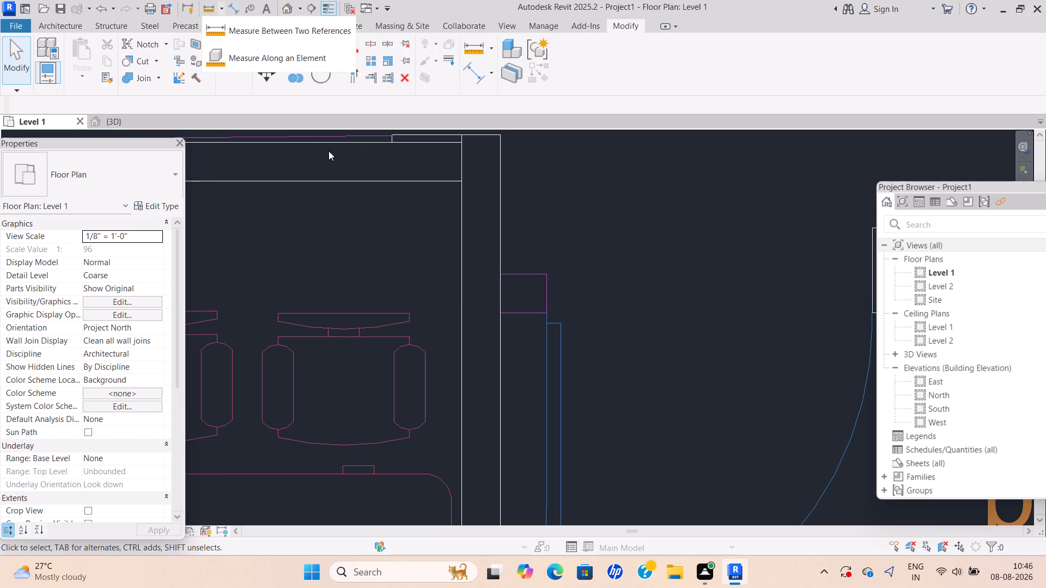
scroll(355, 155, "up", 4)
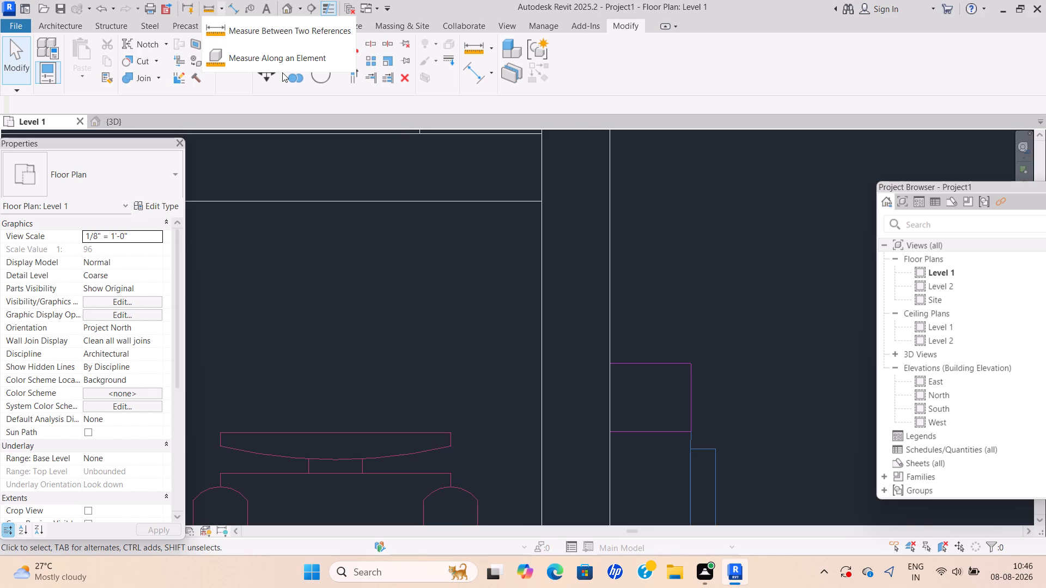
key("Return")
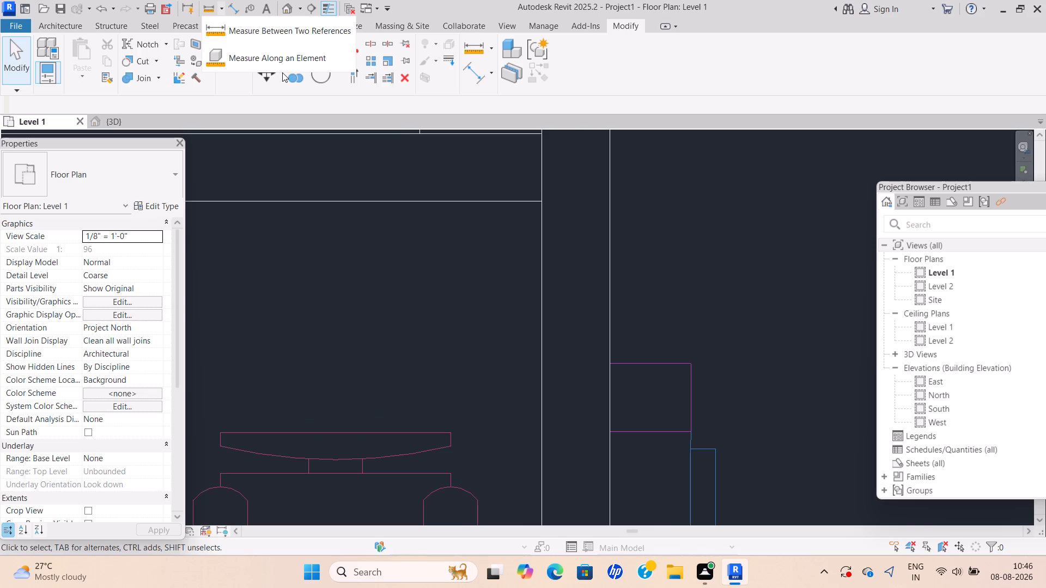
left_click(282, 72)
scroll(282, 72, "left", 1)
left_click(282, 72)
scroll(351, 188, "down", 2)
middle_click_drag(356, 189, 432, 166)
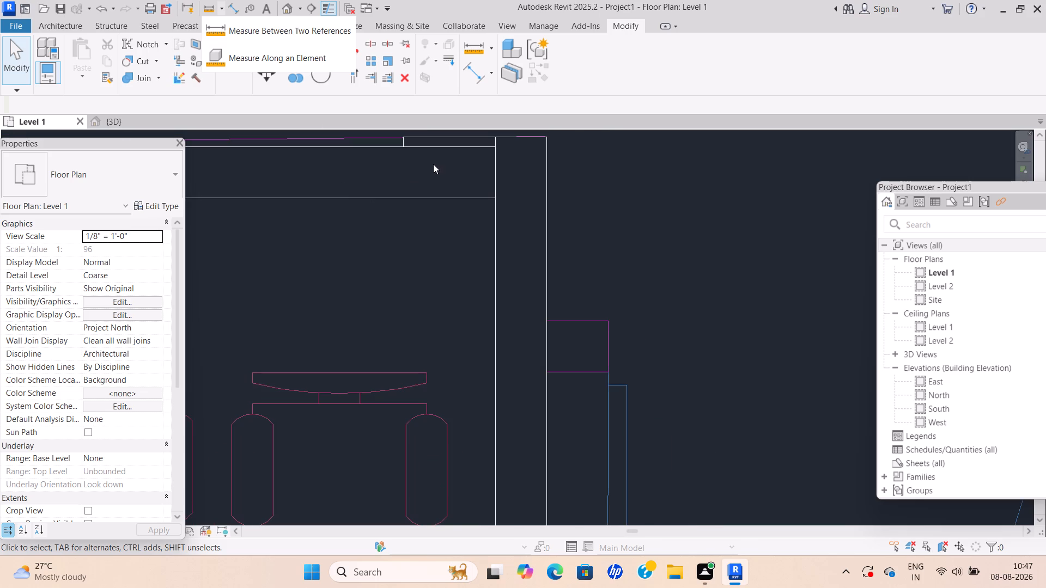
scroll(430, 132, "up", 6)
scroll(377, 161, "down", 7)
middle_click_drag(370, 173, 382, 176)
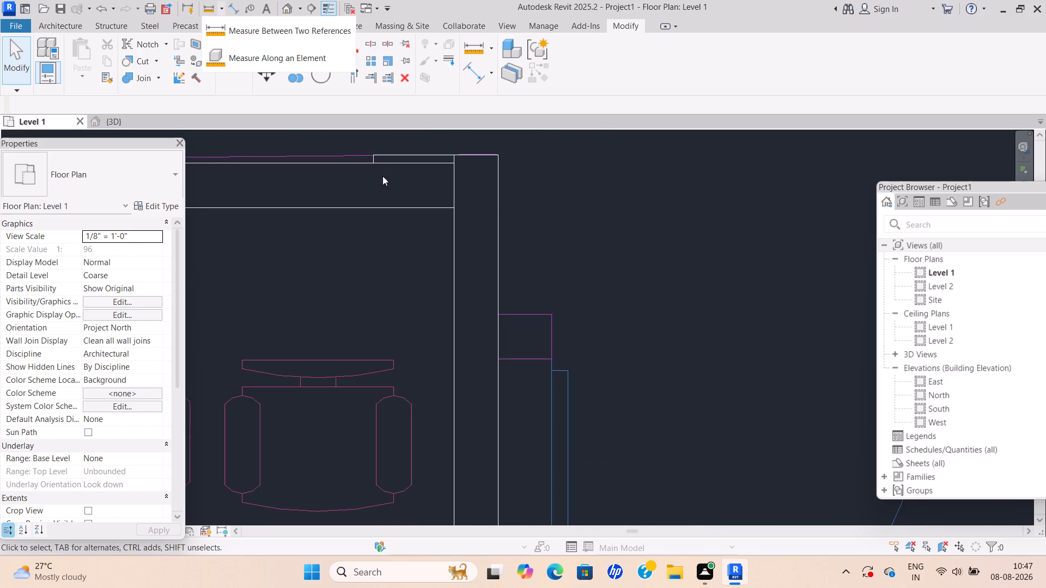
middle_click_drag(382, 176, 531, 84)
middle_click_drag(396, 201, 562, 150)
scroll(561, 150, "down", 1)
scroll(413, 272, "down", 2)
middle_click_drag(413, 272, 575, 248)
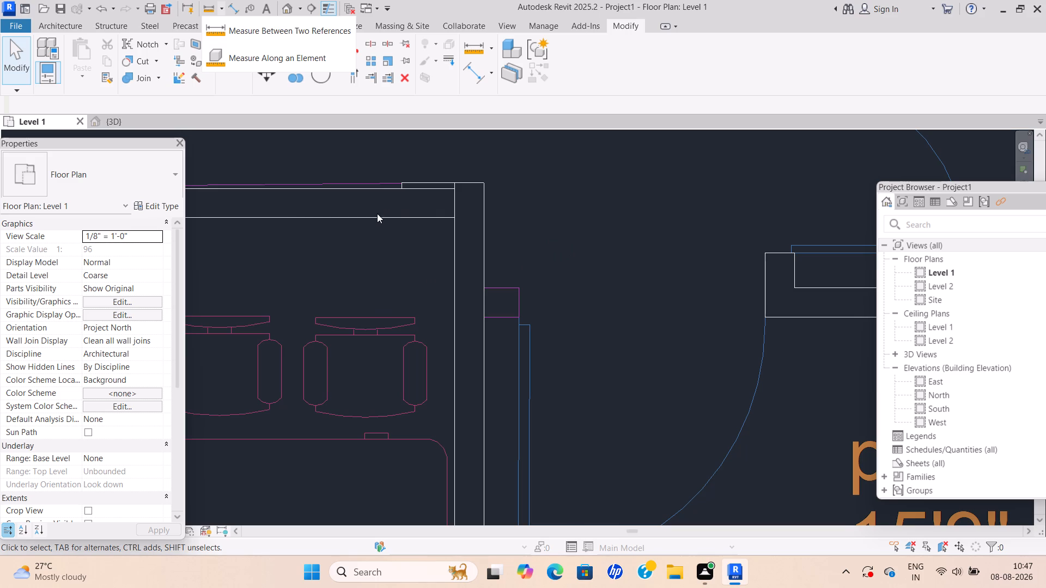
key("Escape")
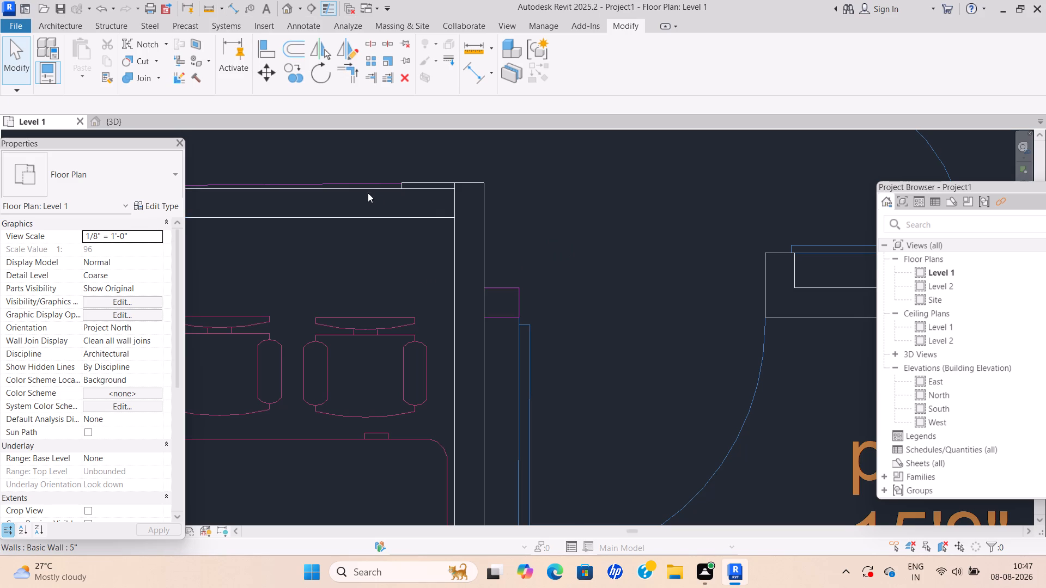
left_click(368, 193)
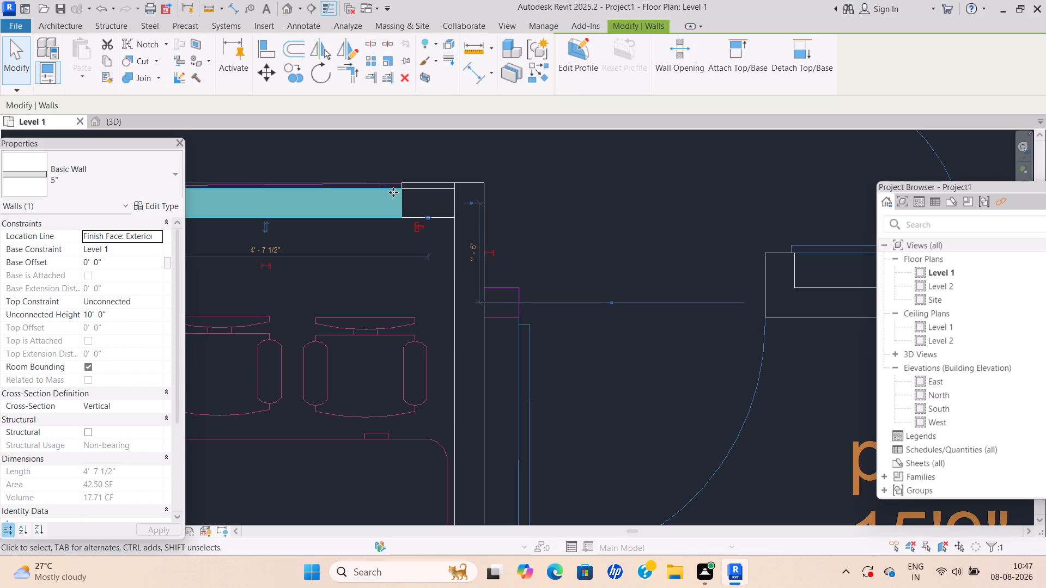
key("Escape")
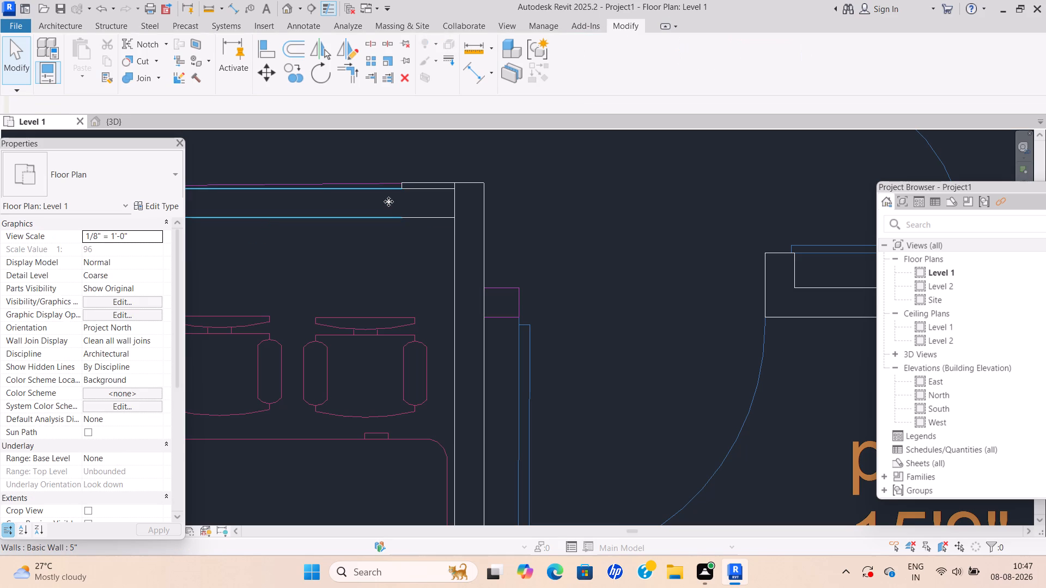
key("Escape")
Fully explode the imported NANDINI OFFICE.dwg drawing into individual elements.
scroll(381, 185, "up", 3)
left_click(379, 180)
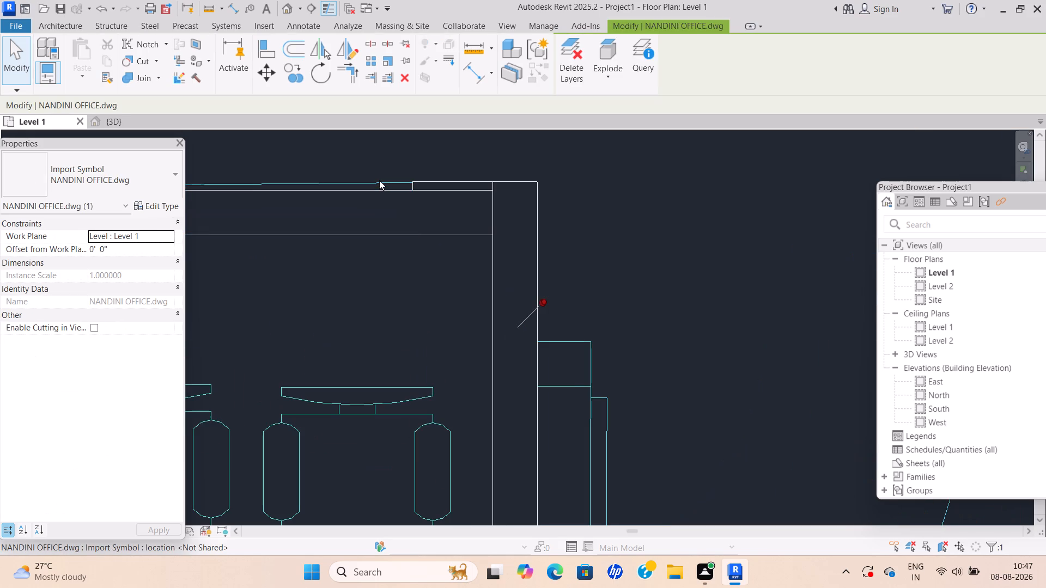
scroll(387, 192, "down", 4)
middle_click_drag(390, 194, 482, 204)
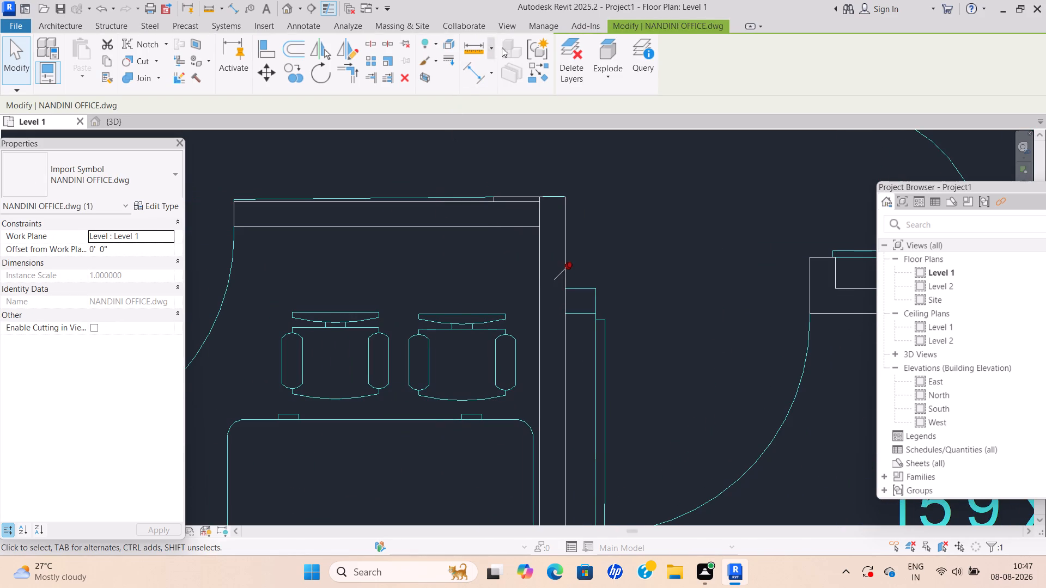
left_click(597, 69)
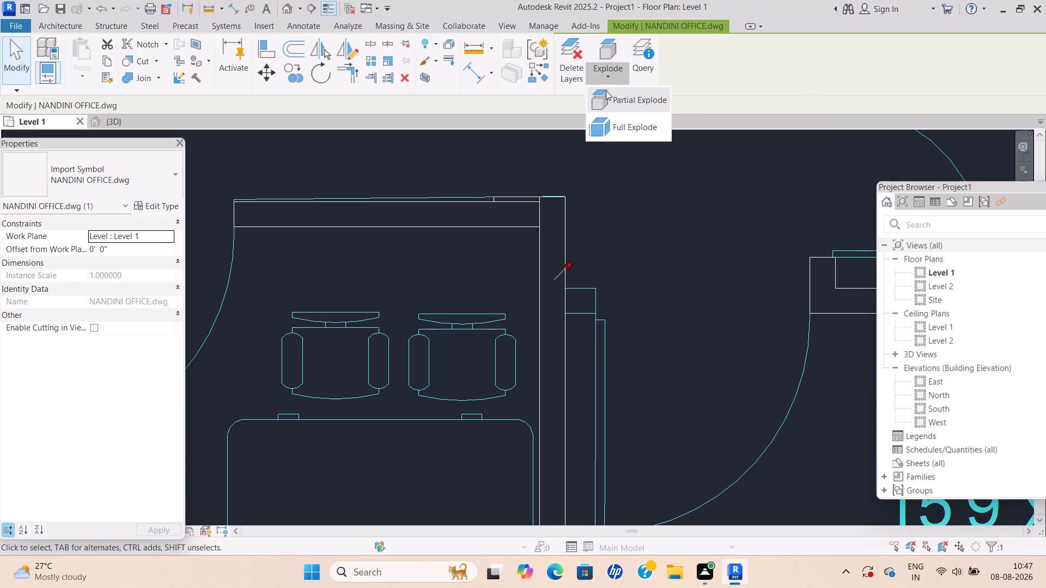
left_click(631, 124)
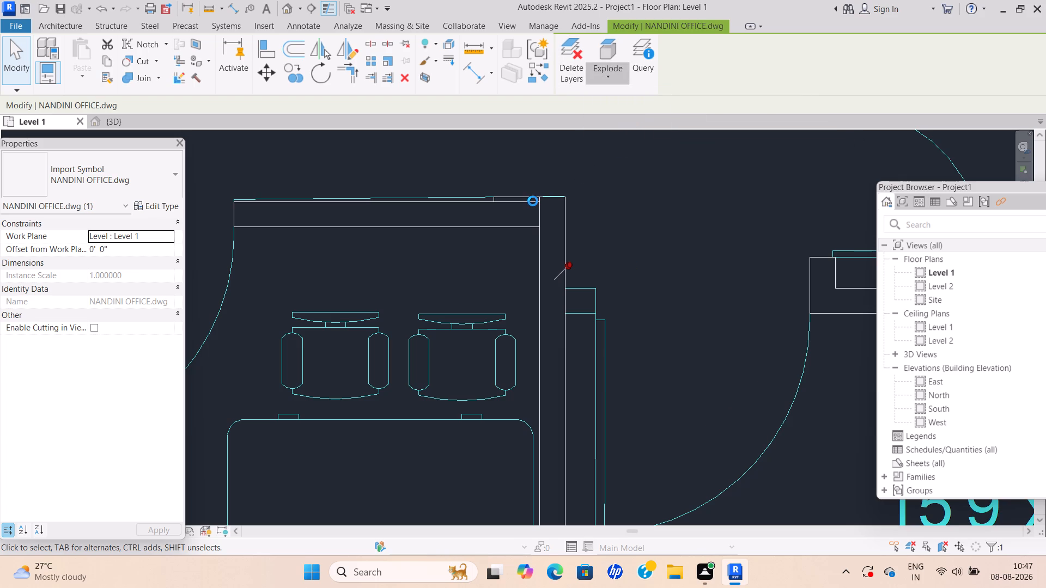
Delete the exploded wall-style model line running along the outer face of the H.R. room's north 5" wall.
scroll(533, 201, "up", 1)
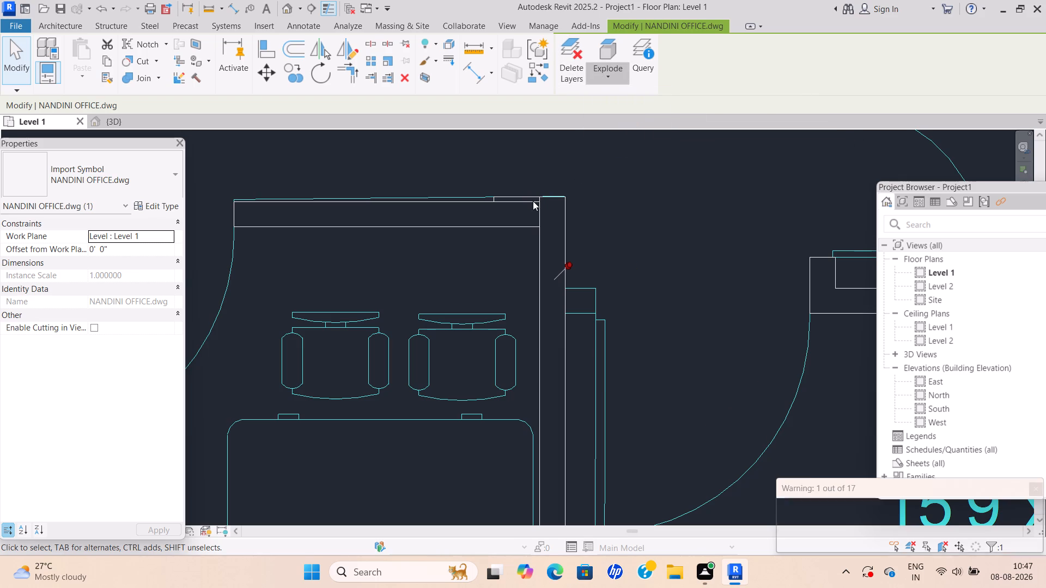
scroll(493, 206, "up", 1)
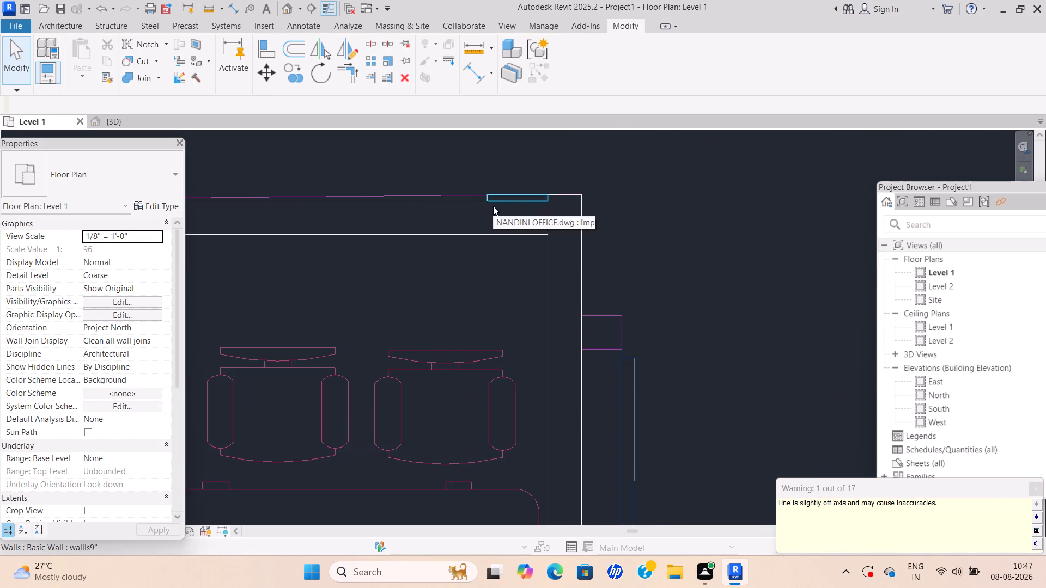
scroll(492, 205, "up", 3)
left_click(465, 189)
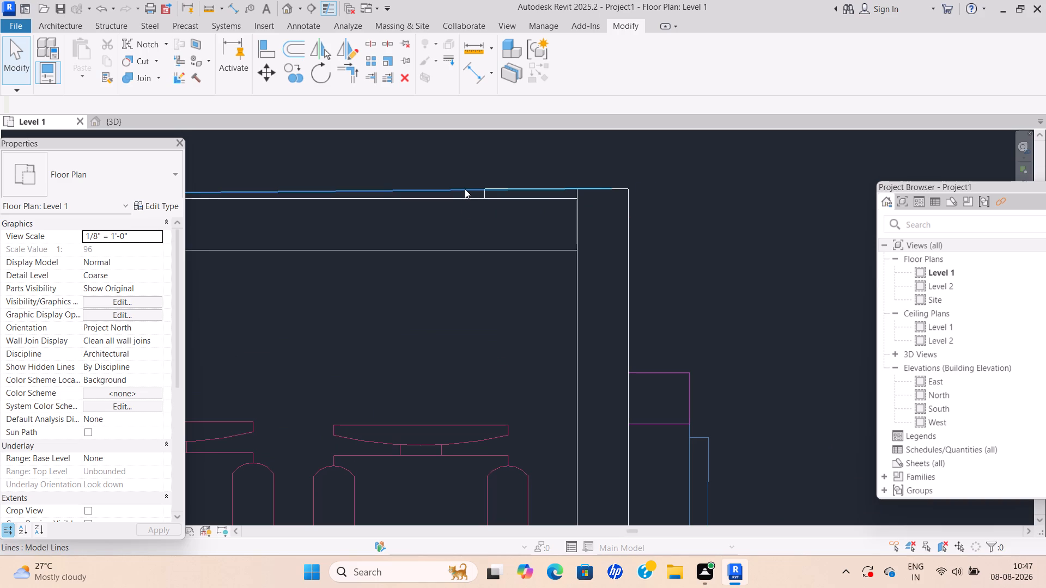
key("Delete")
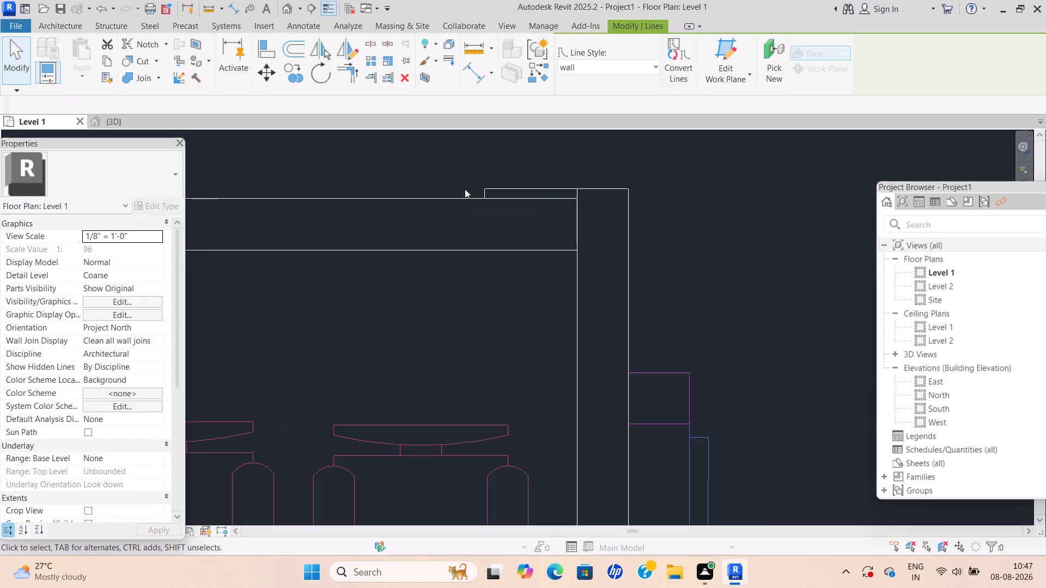
Examine how the walls meet at the H.R. room's northeast corner.
scroll(532, 193, "down", 4)
middle_click(532, 193)
scroll(532, 193, "up", 2)
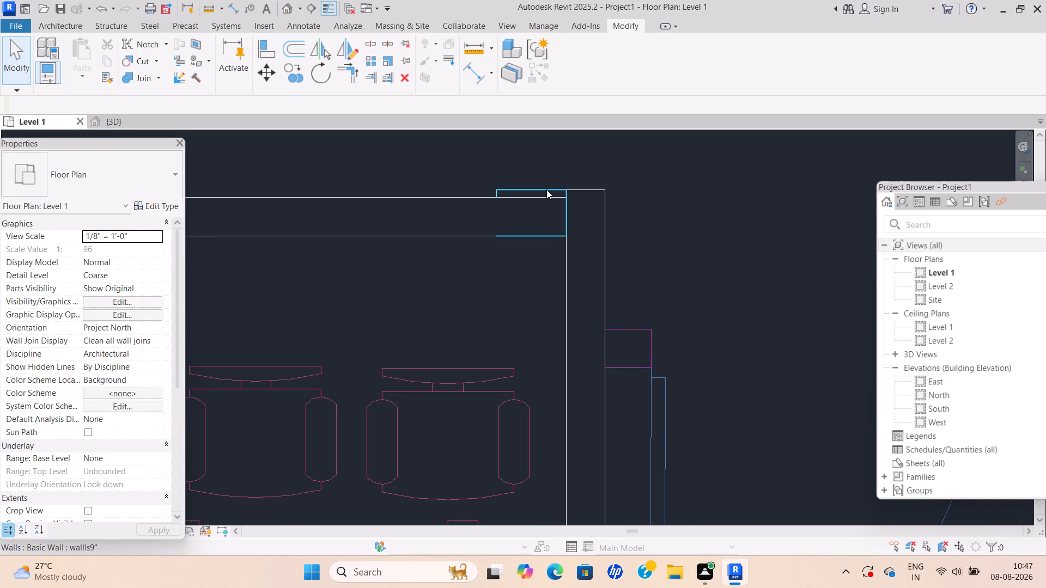
scroll(546, 190, "up", 4)
scroll(615, 206, "down", 1)
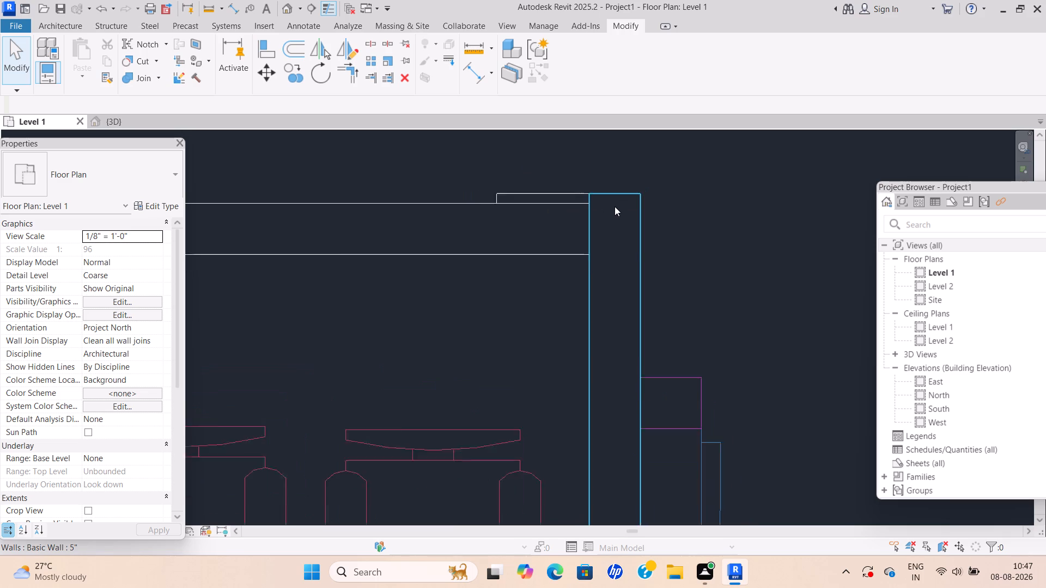
scroll(615, 206, "down", 2)
middle_click_drag(615, 206, 591, 217)
scroll(577, 250, "down", 3)
middle_click_drag(576, 250, 510, 241)
scroll(497, 230, "up", 2)
middle_click_drag(497, 238, 471, 215)
scroll(471, 215, "down", 1)
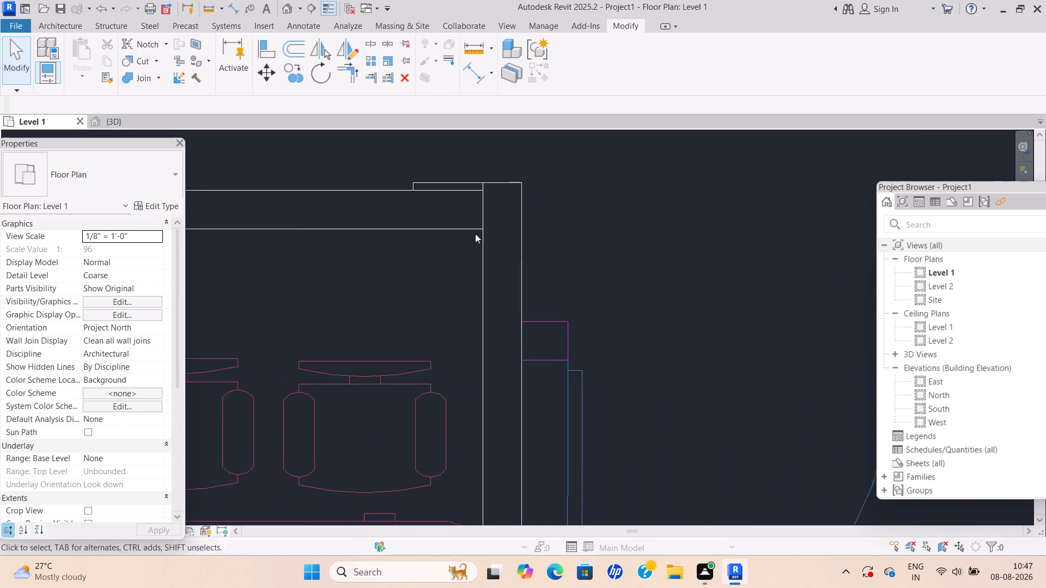
Draw a 5" wall 6" long along the pantry door jamb, running west to the H.R. room's east wall.
scroll(552, 375, "up", 2)
middle_click_drag(529, 342, 511, 330)
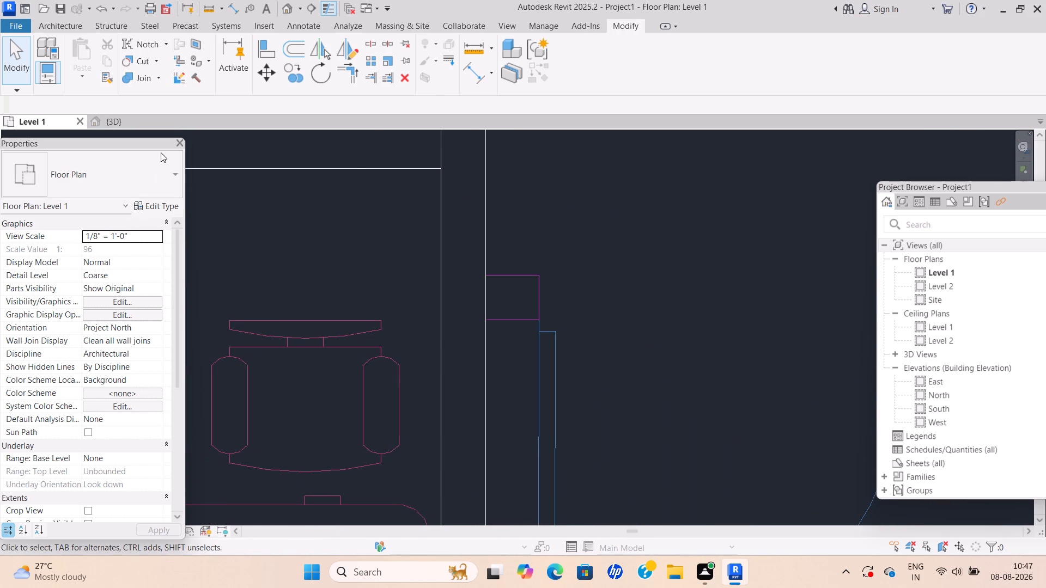
left_click(66, 21)
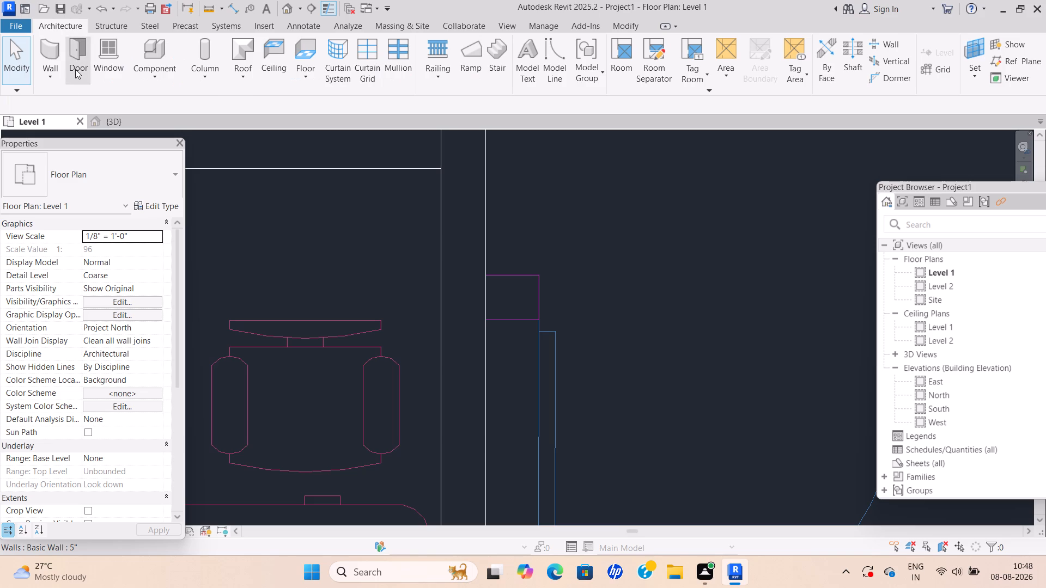
left_click(52, 78)
left_click(81, 96)
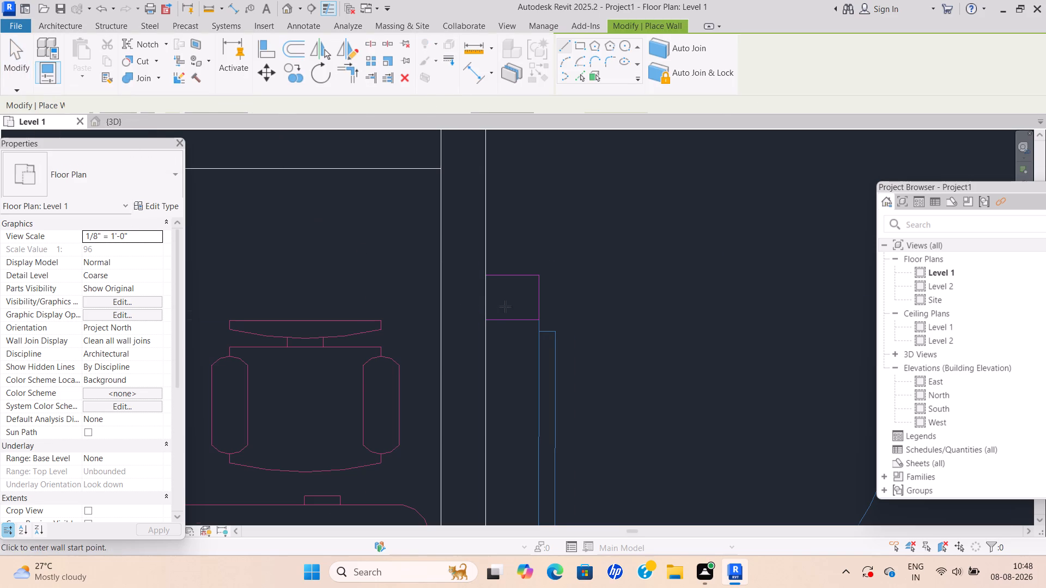
scroll(505, 307, "up", 3)
scroll(422, 281, "down", 2)
middle_click_drag(427, 281, 647, 158)
scroll(638, 324, "down", 1)
middle_click_drag(639, 318, 542, 166)
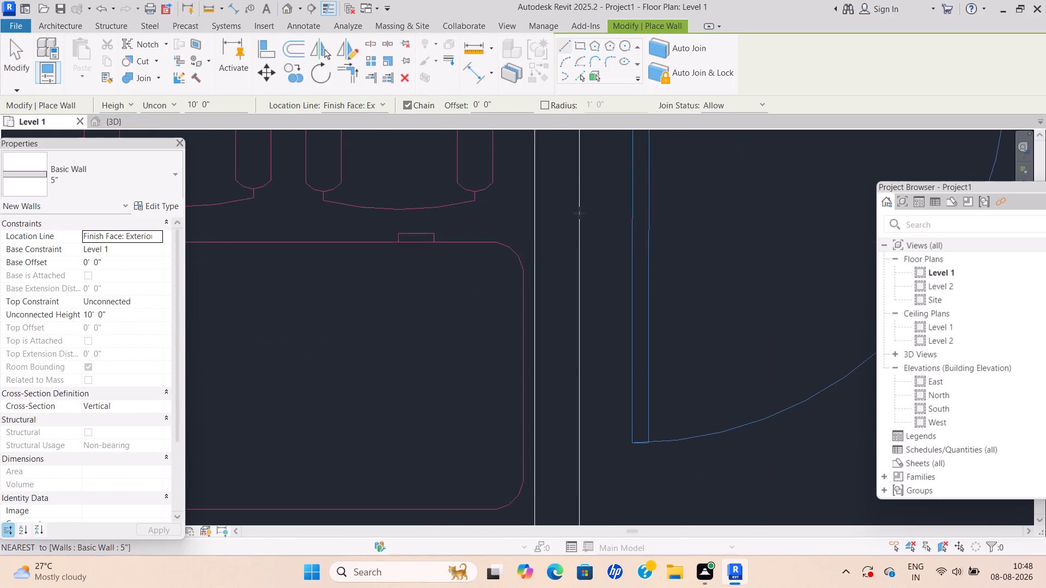
scroll(613, 321, "down", 2)
middle_click_drag(618, 315, 686, 79)
middle_click_drag(687, 255, 648, 436)
scroll(635, 339, "down", 1)
middle_click_drag(635, 339, 642, 347)
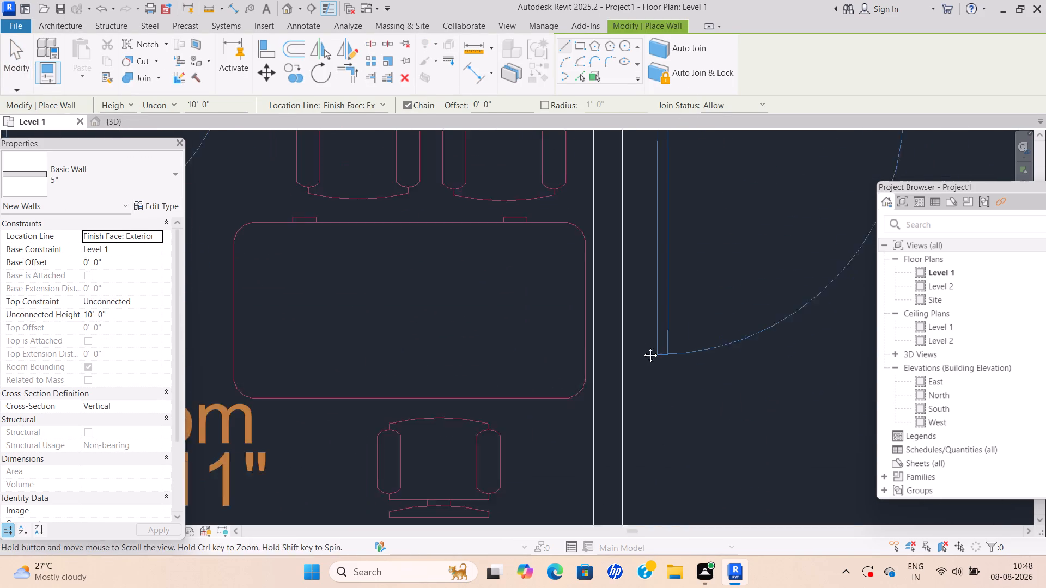
middle_click_drag(642, 347, 633, 418)
middle_click_drag(566, 242, 573, 352)
scroll(573, 352, "down", 1)
scroll(617, 252, "up", 6)
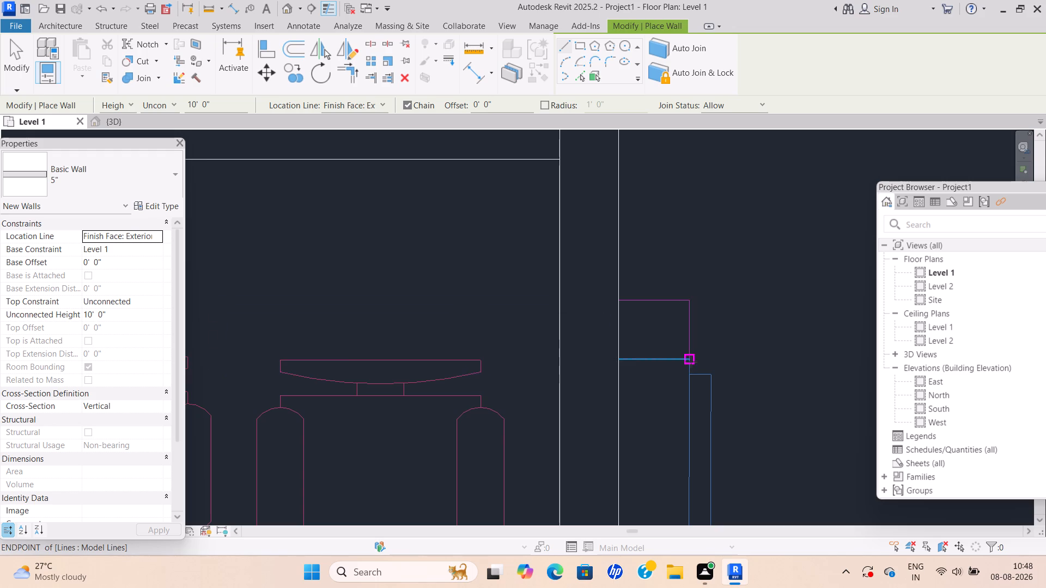
left_click(687, 303)
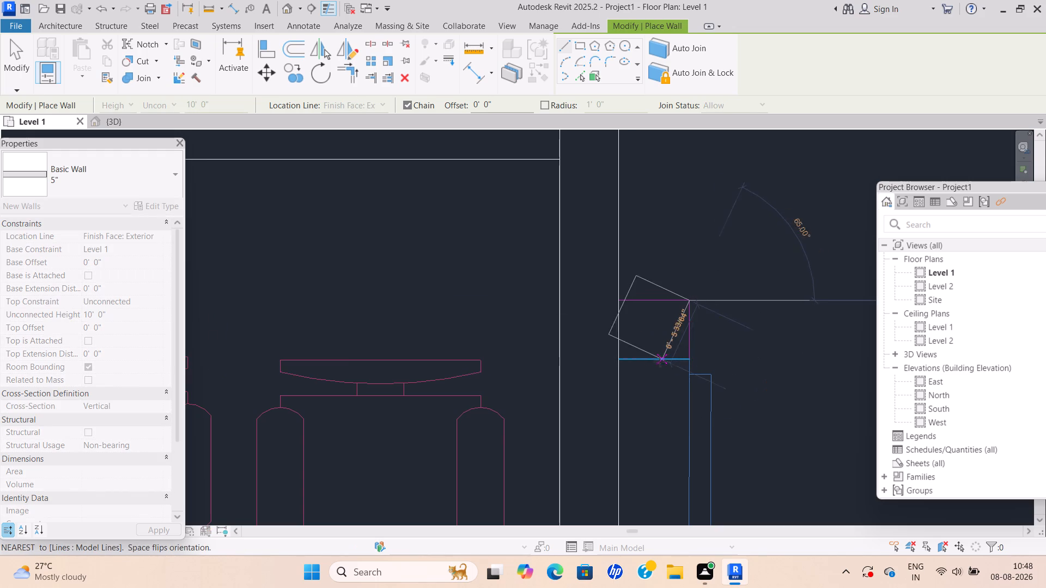
key("Escape")
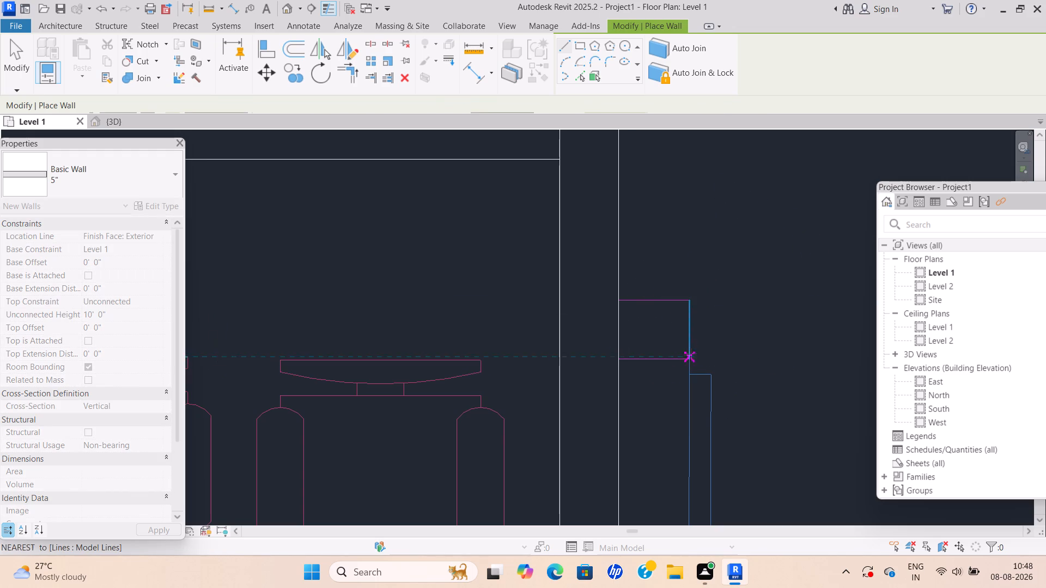
left_click(689, 354)
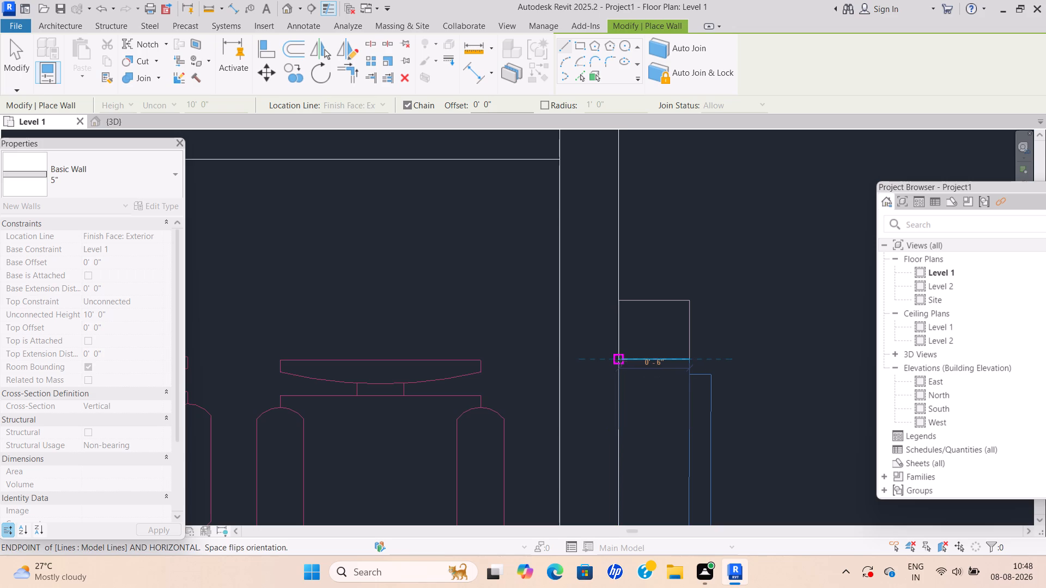
left_click(621, 360)
key("Escape")
scroll(658, 330, "down", 9)
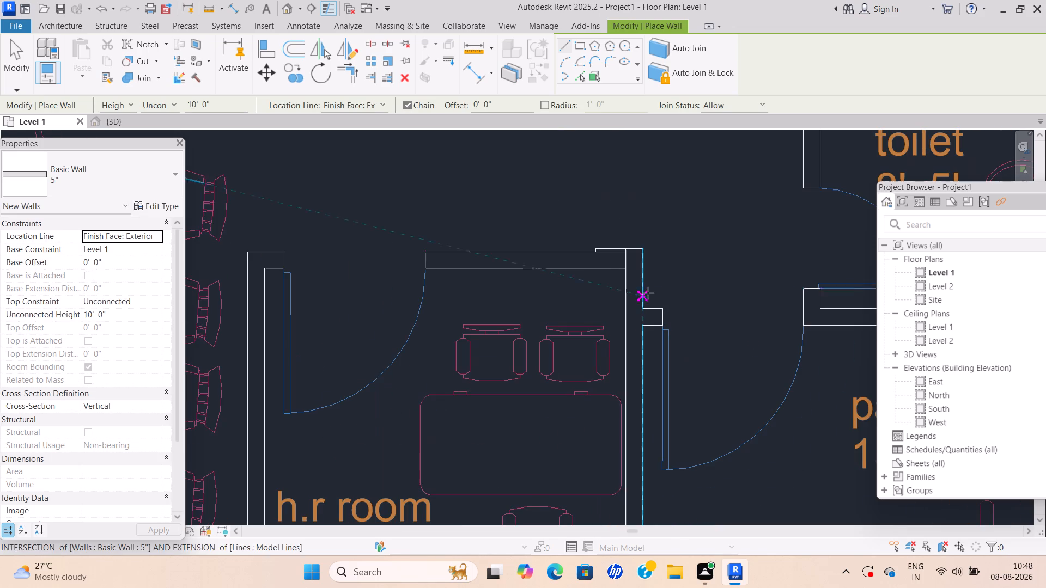
key("Escape")
Inspect the short wallls9" wall overlapping the 5" wall at the H.R. room's northeast corner.
scroll(615, 240, "up", 13)
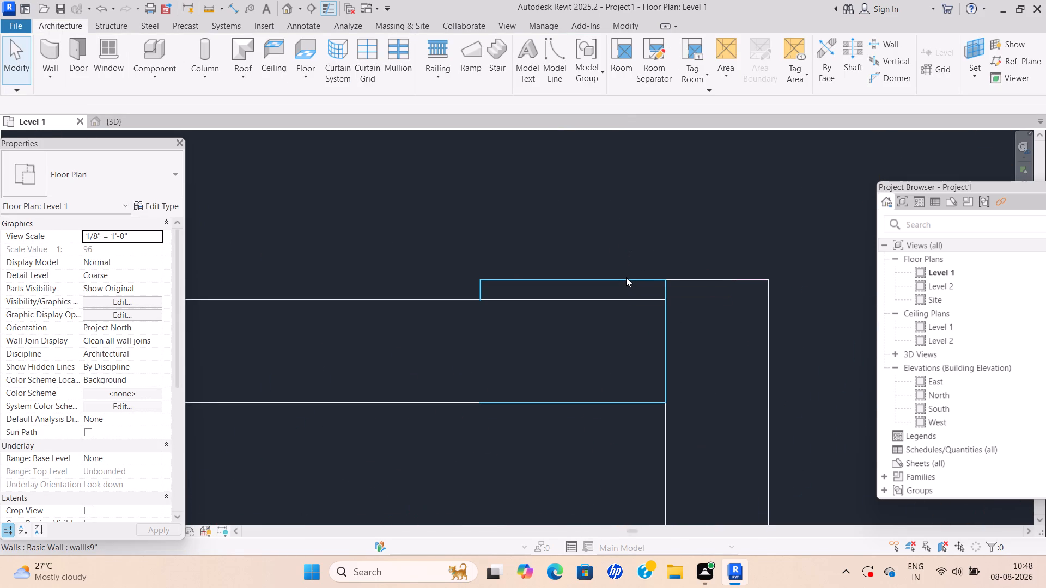
left_click(623, 277)
key("Escape")
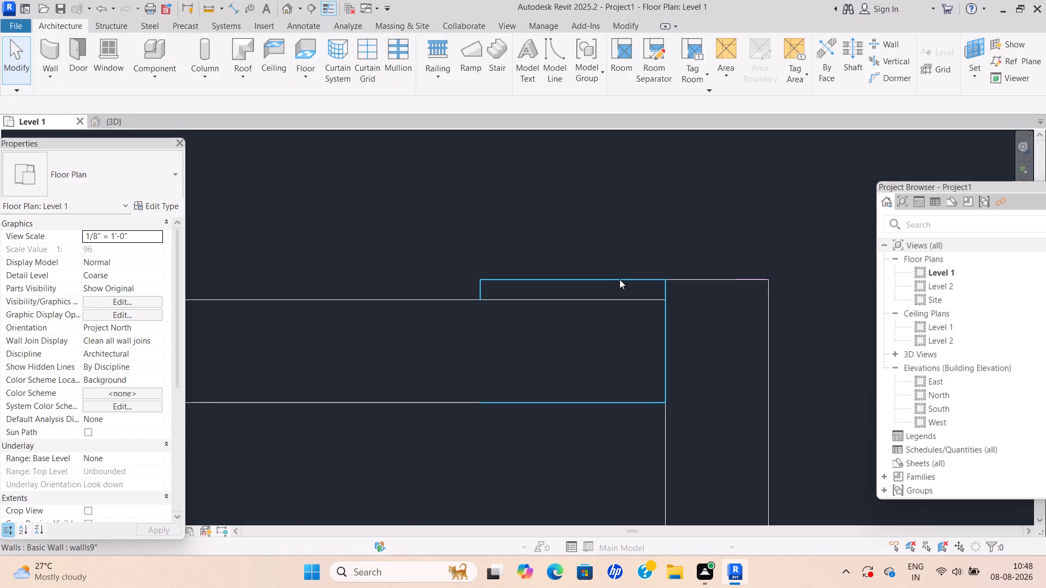
left_click(618, 277, "shift")
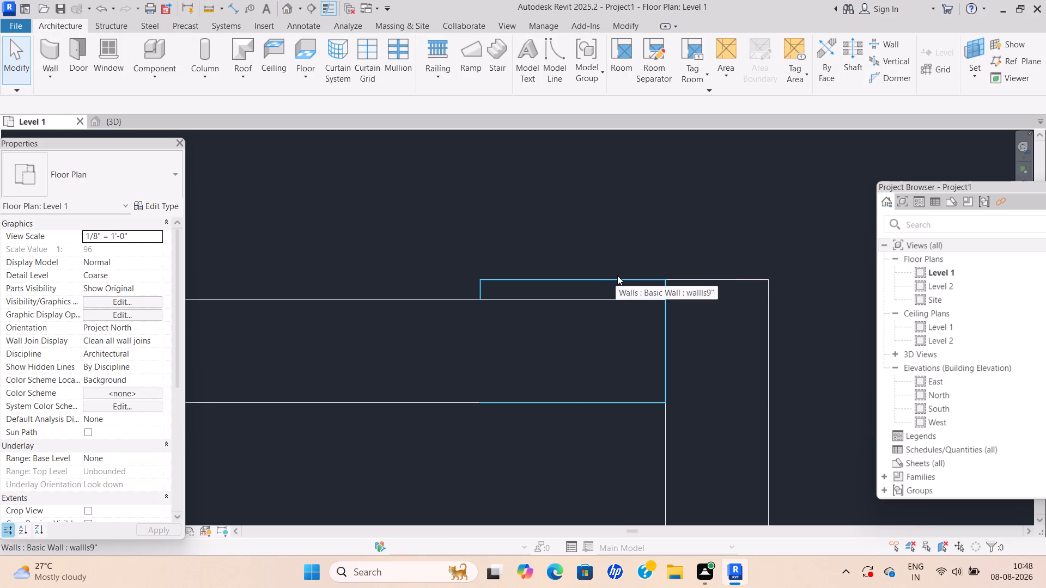
scroll(619, 276, "up", 6)
left_click(616, 281, "shift")
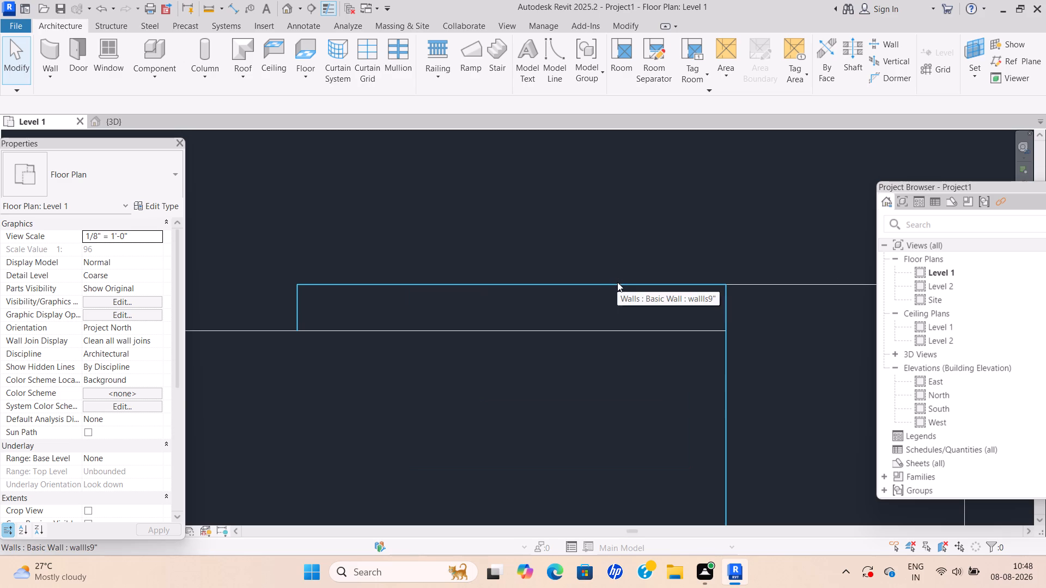
scroll(783, 259, "down", 6)
left_click(676, 266)
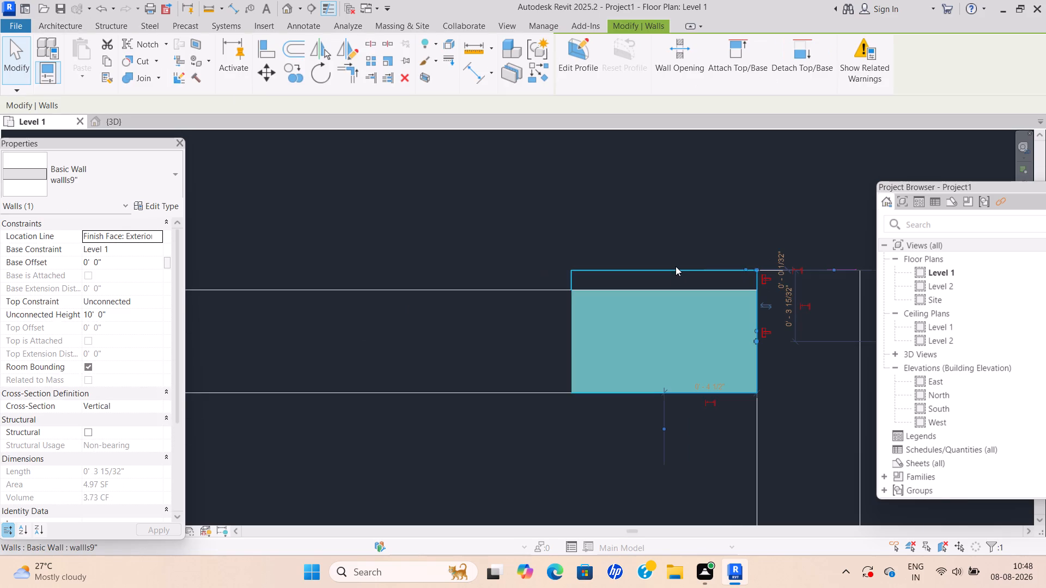
key("Escape")
Examine the traced walls around the H.R. room, pantry and toilets, and across the whole Level 1 plan.
scroll(682, 265, "down", 11)
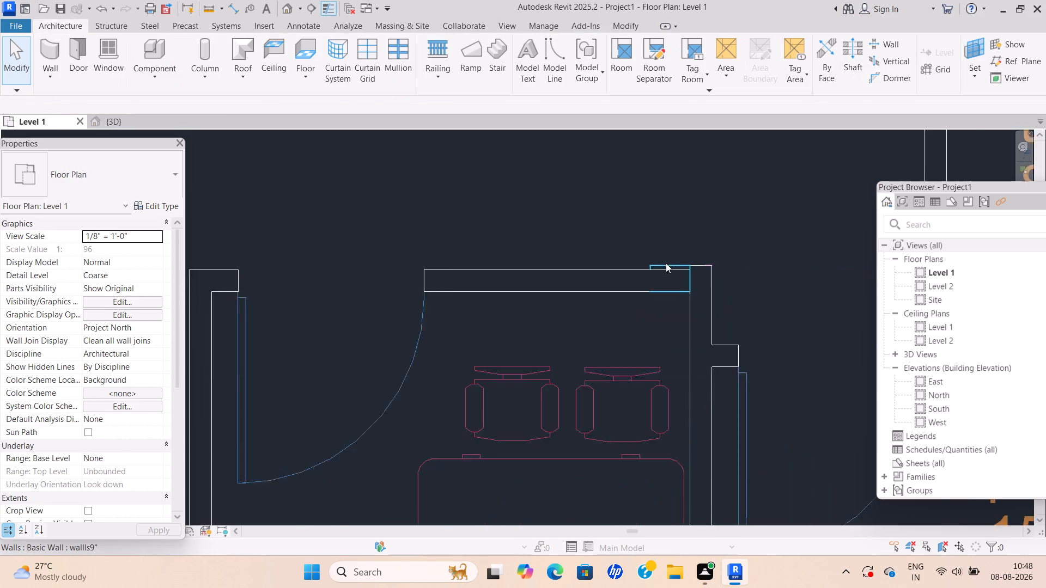
scroll(666, 263, "down", 1)
scroll(666, 263, "up", 1)
scroll(666, 263, "down", 2)
middle_click_drag(666, 263, 501, 258)
key("Escape")
scroll(598, 282, "down", 6)
middle_click_drag(582, 259, 436, 242)
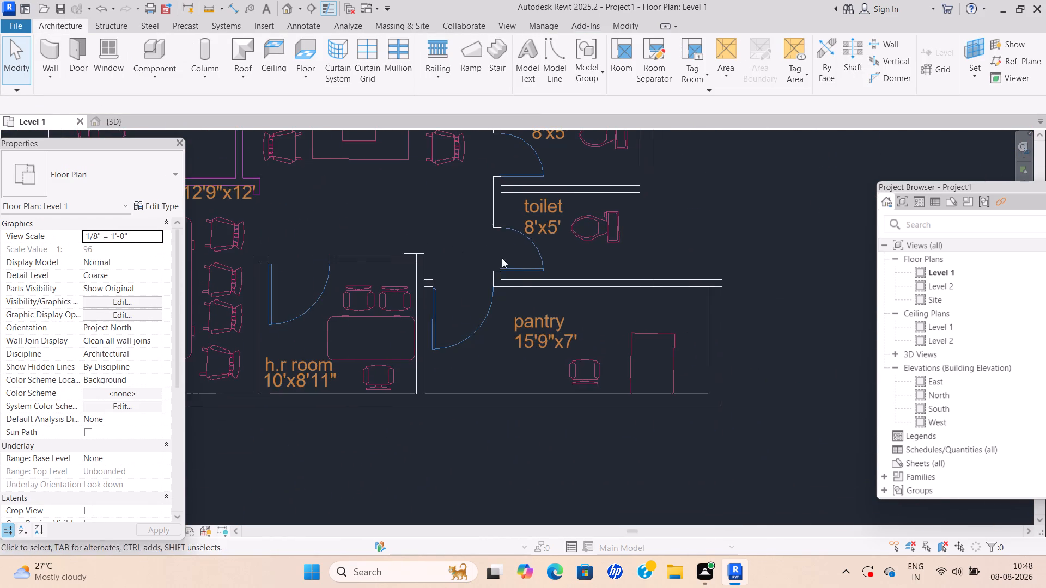
scroll(548, 261, "down", 1)
middle_click_drag(550, 295, 537, 326)
scroll(538, 325, "down", 1)
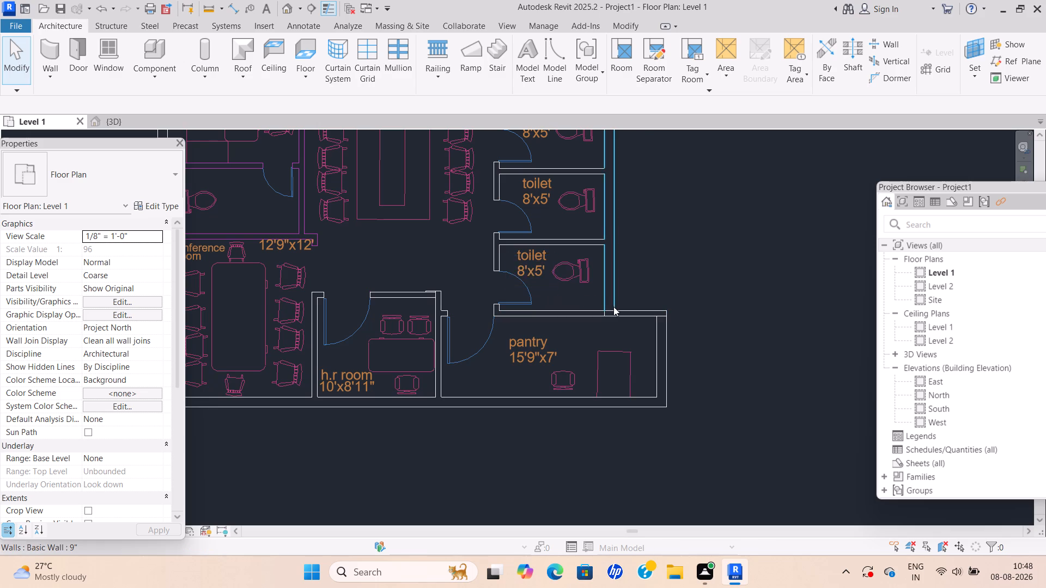
scroll(614, 307, "up", 13)
scroll(611, 329, "down", 12)
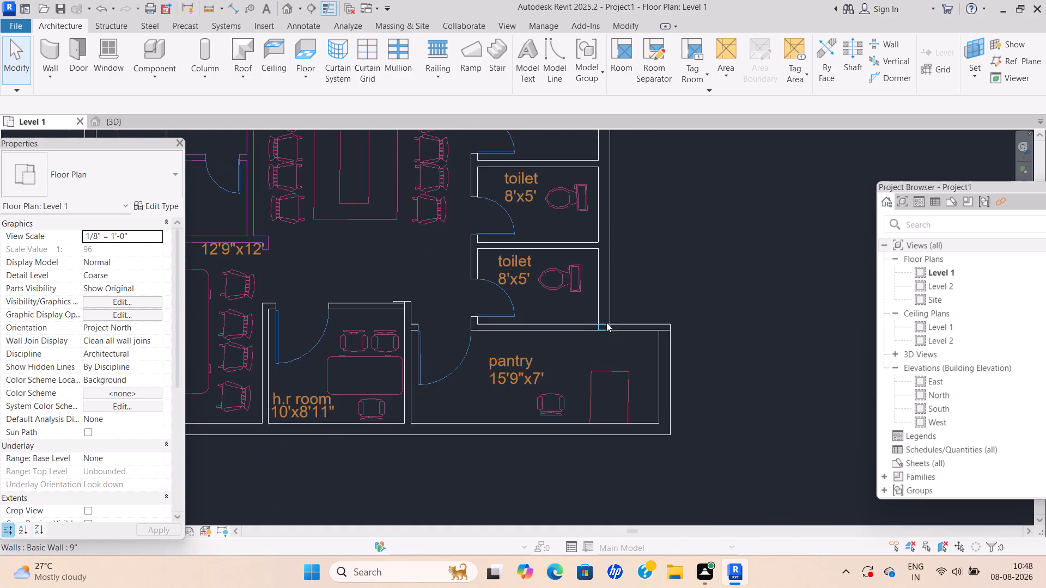
scroll(598, 318, "down", 2)
middle_click_drag(603, 318, 706, 323)
scroll(591, 293, "down", 5)
middle_click_drag(591, 291, 552, 402)
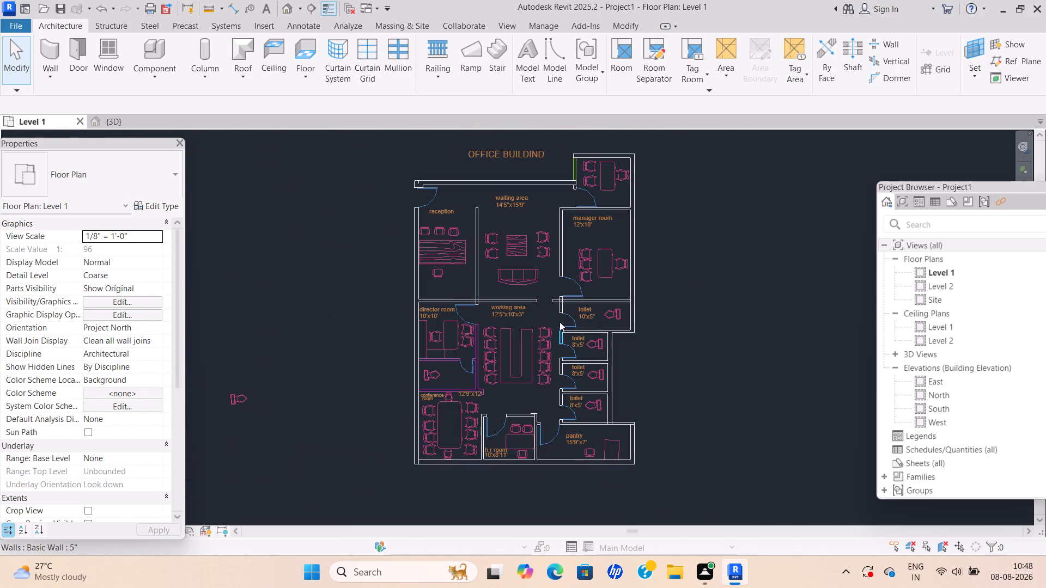
Examine the window lines on the west side of the small room north of the manager room.
scroll(588, 186, "up", 2)
middle_click_drag(592, 185, 606, 356)
scroll(606, 356, "up", 7)
scroll(549, 321, "up", 4)
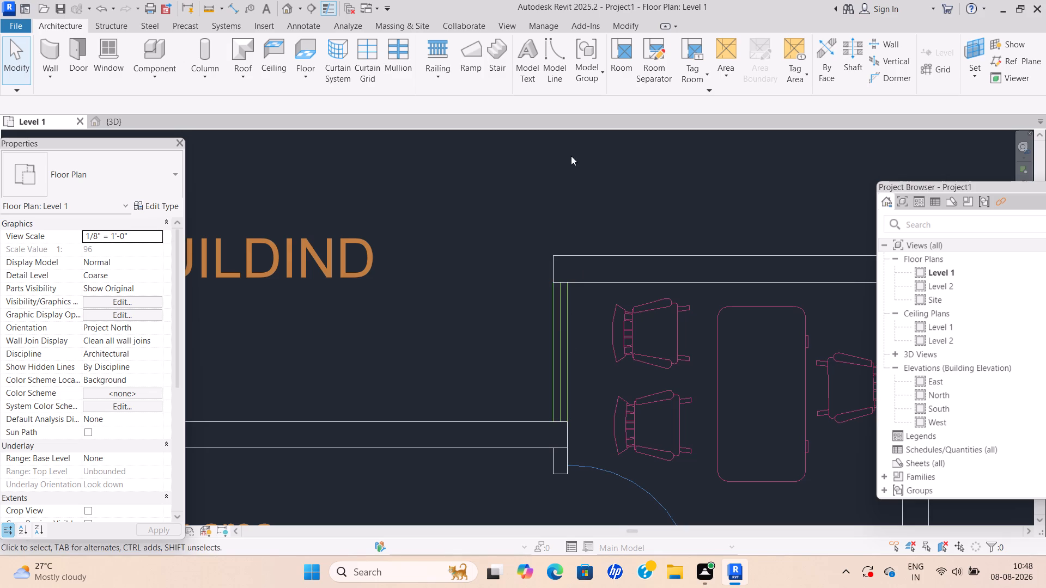
middle_click_drag(592, 376, 592, 335)
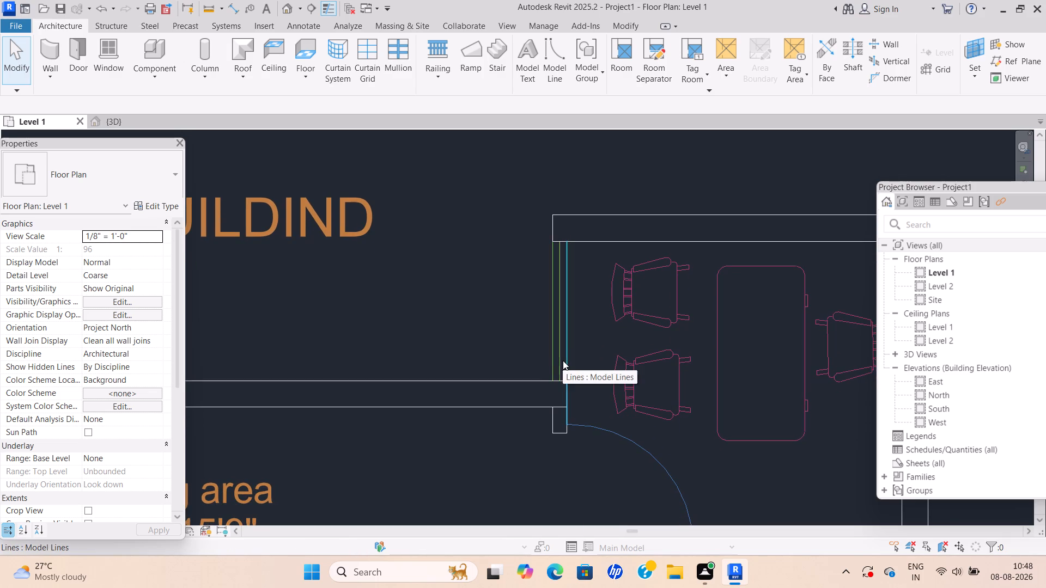
scroll(565, 368, "up", 6)
scroll(546, 310, "down", 6)
middle_click_drag(545, 313, 552, 282)
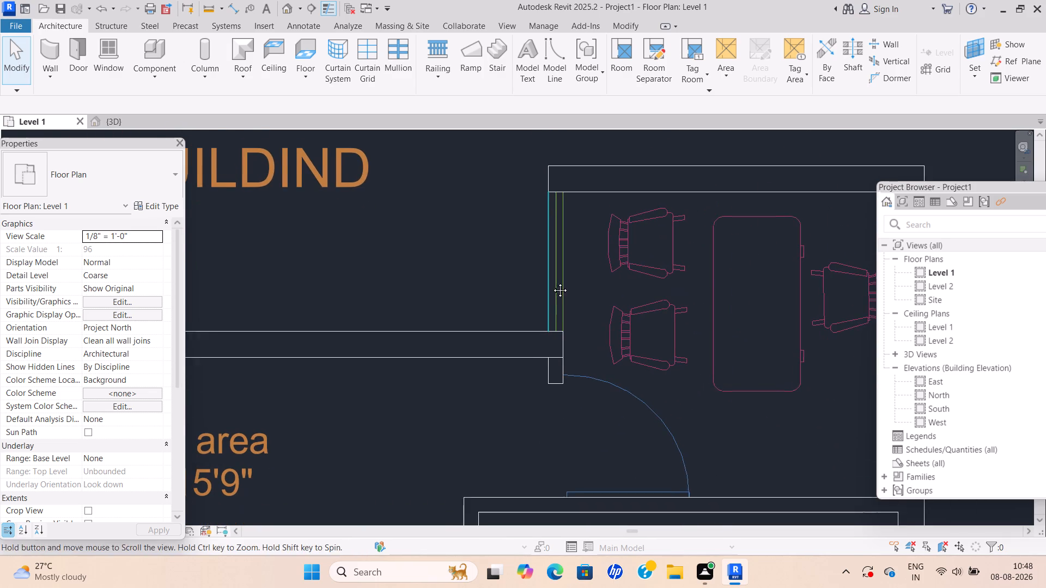
middle_click_drag(552, 282, 553, 279)
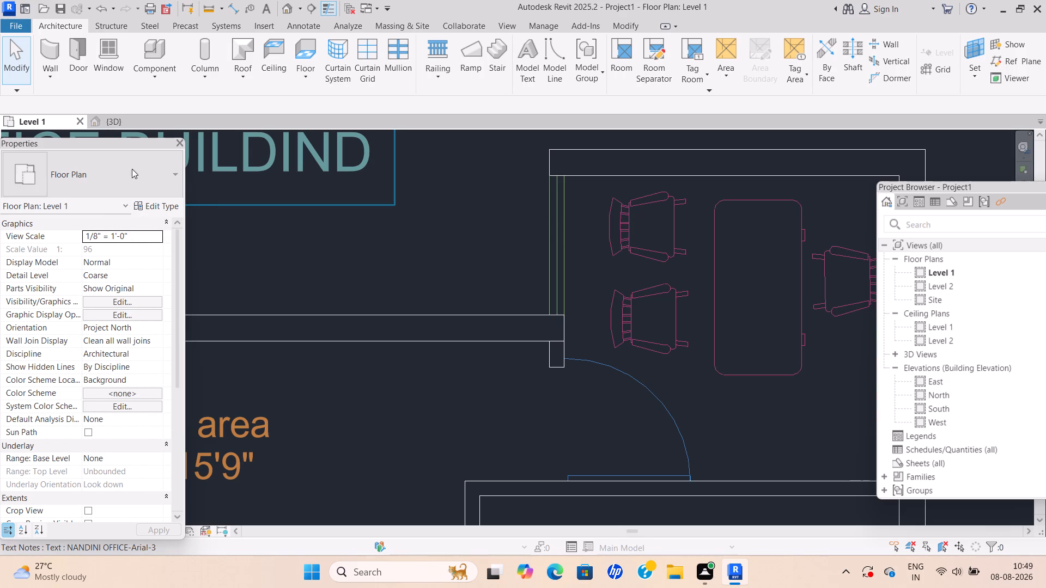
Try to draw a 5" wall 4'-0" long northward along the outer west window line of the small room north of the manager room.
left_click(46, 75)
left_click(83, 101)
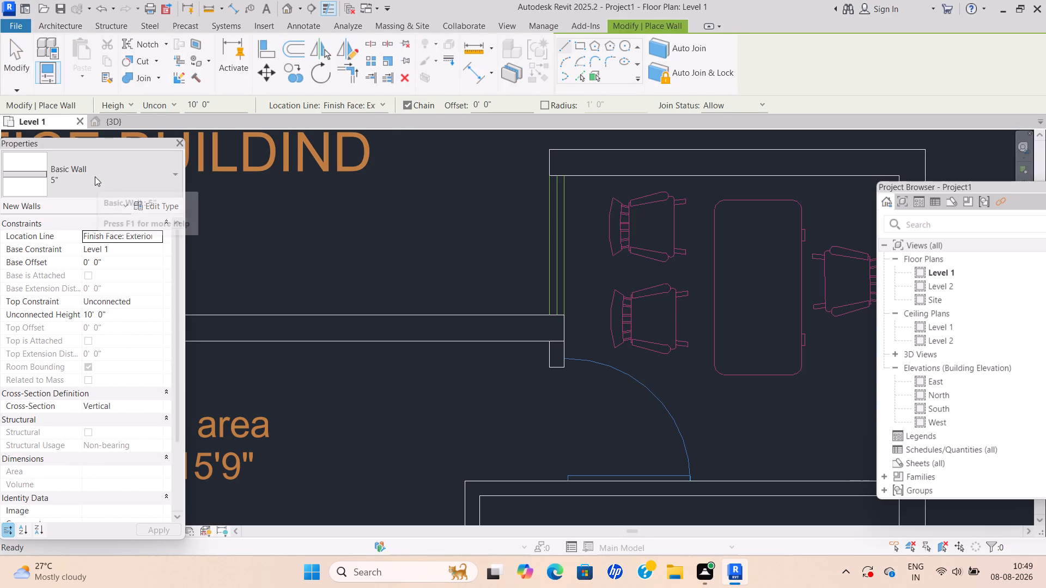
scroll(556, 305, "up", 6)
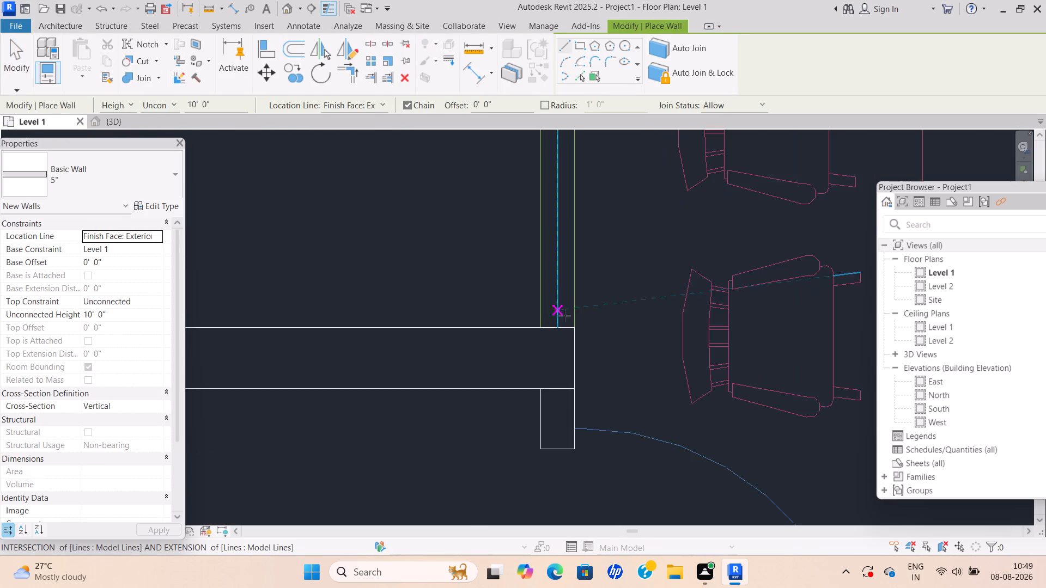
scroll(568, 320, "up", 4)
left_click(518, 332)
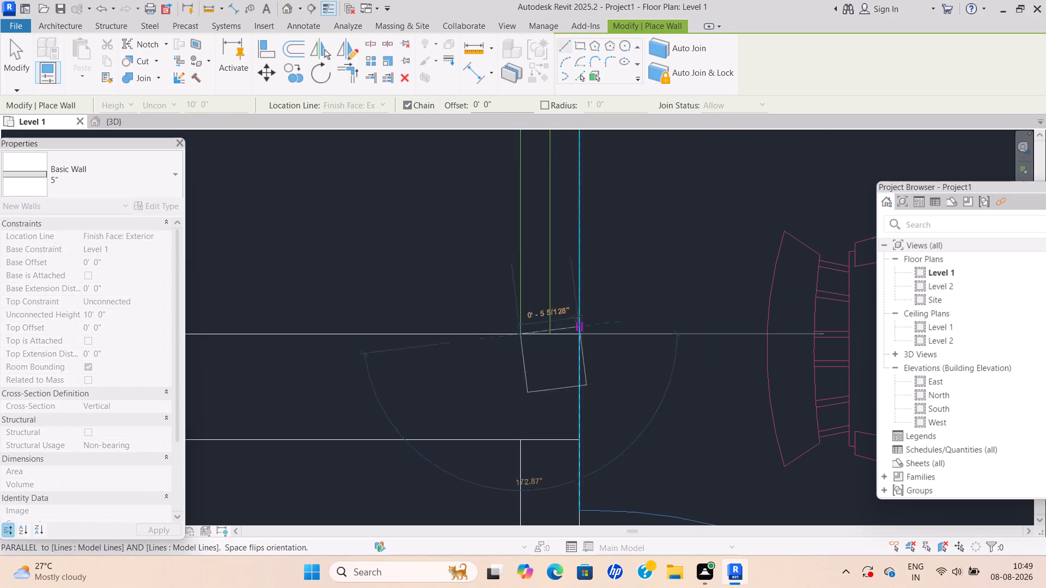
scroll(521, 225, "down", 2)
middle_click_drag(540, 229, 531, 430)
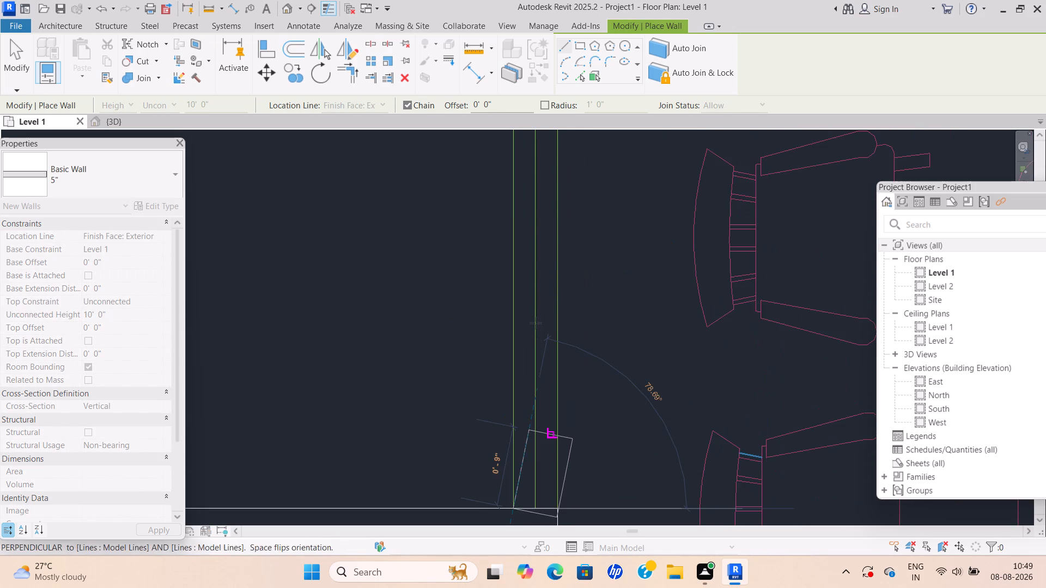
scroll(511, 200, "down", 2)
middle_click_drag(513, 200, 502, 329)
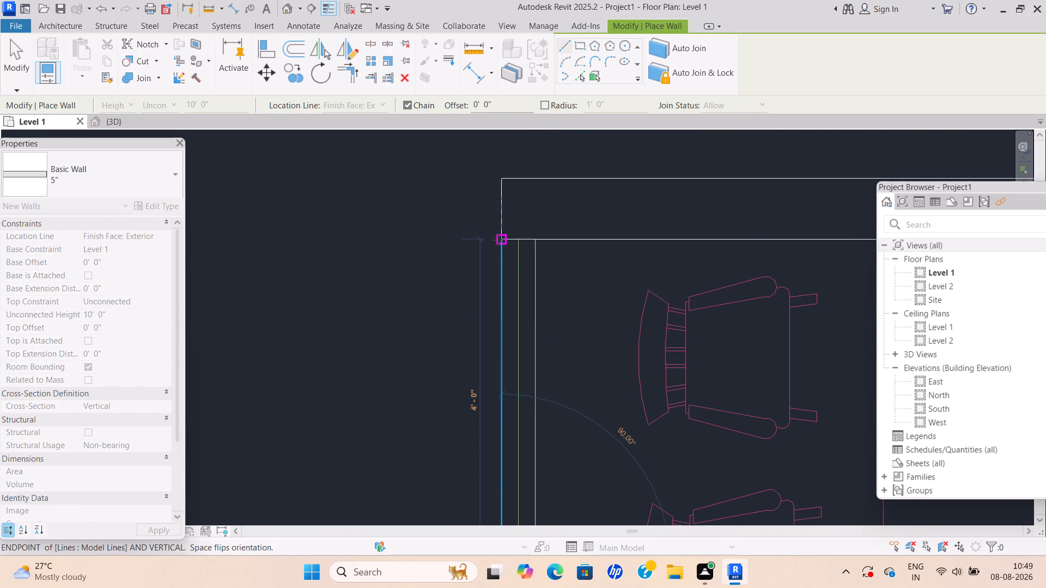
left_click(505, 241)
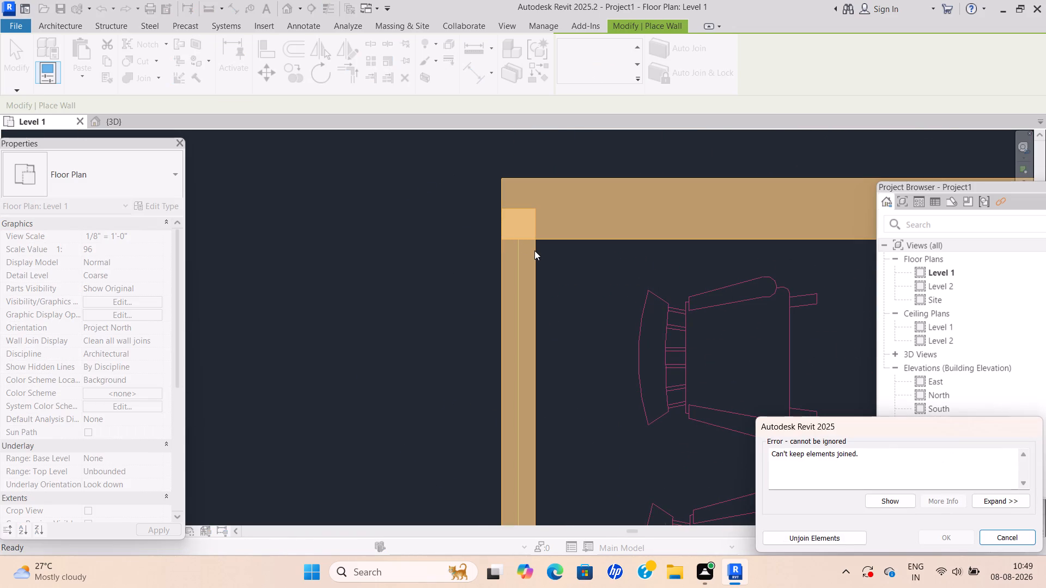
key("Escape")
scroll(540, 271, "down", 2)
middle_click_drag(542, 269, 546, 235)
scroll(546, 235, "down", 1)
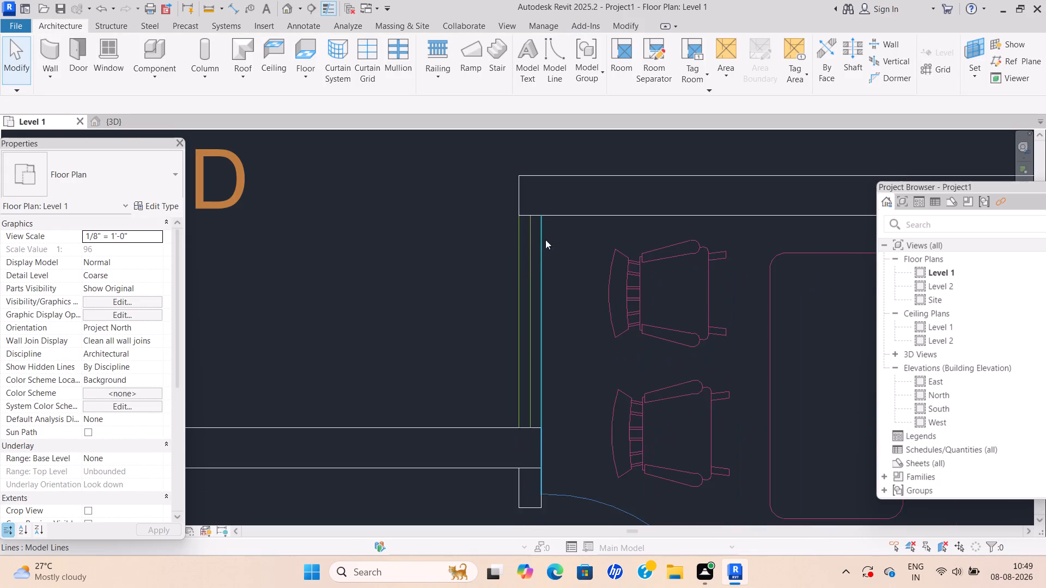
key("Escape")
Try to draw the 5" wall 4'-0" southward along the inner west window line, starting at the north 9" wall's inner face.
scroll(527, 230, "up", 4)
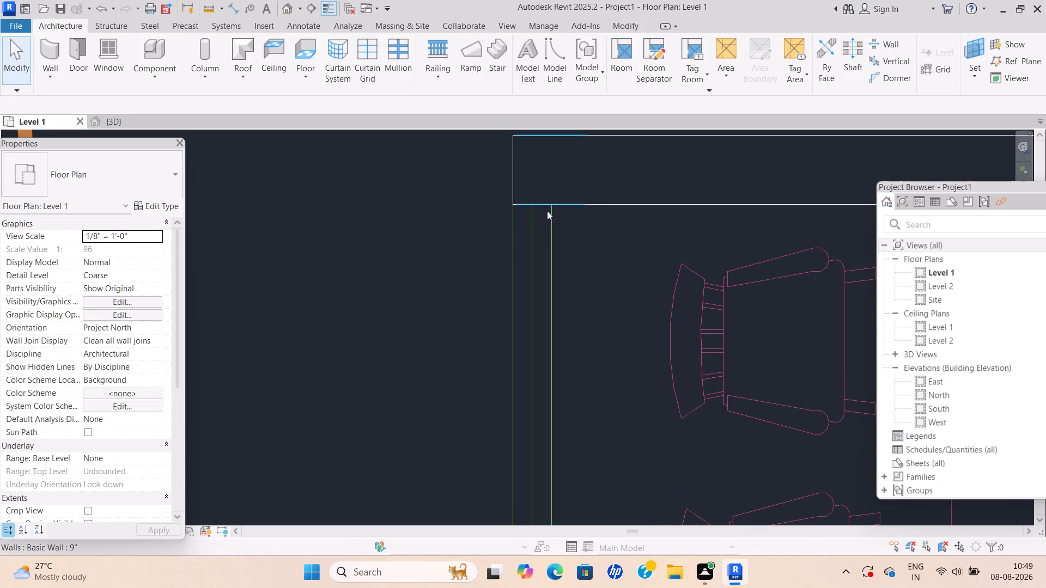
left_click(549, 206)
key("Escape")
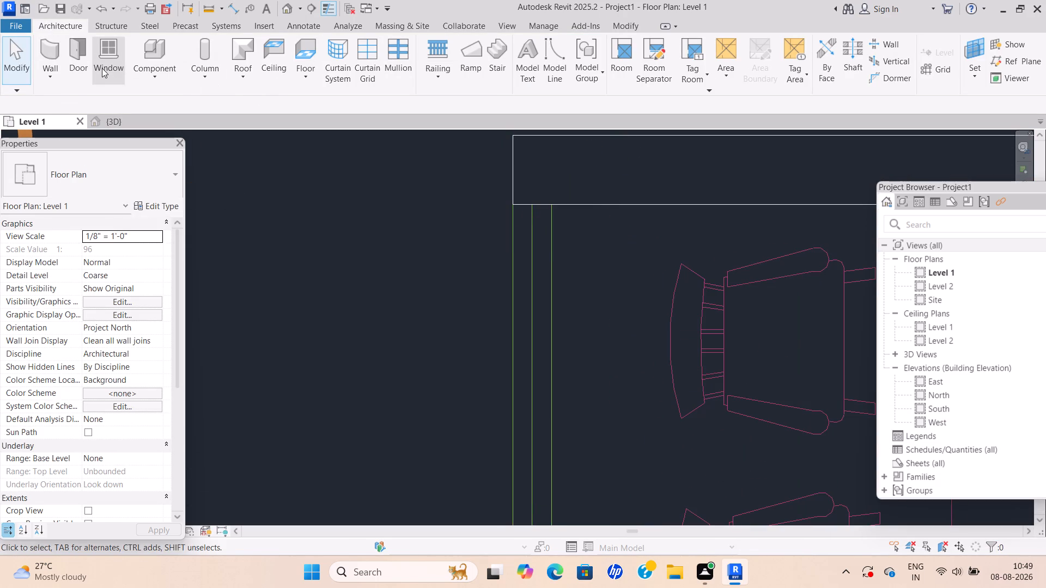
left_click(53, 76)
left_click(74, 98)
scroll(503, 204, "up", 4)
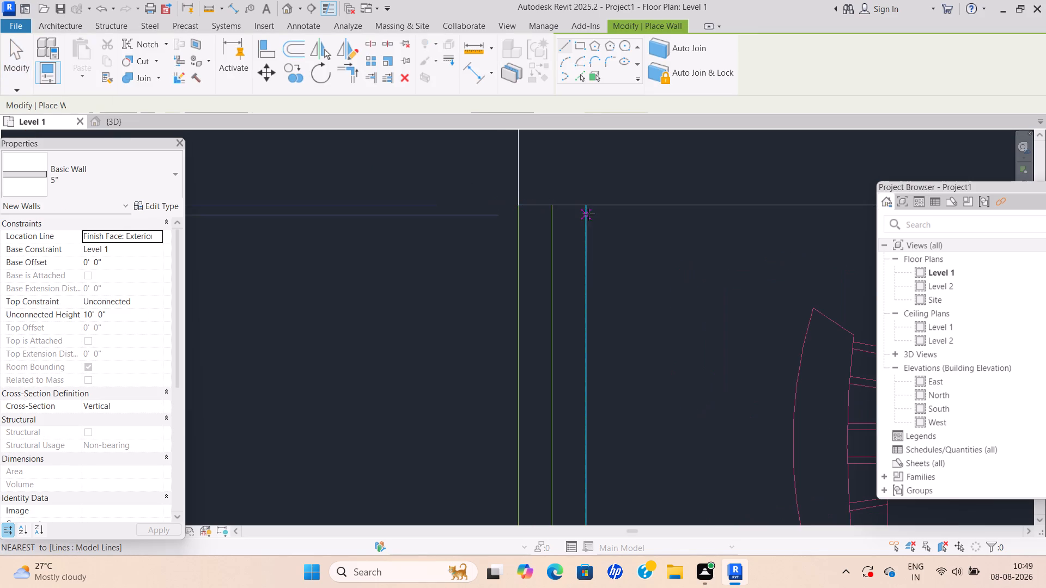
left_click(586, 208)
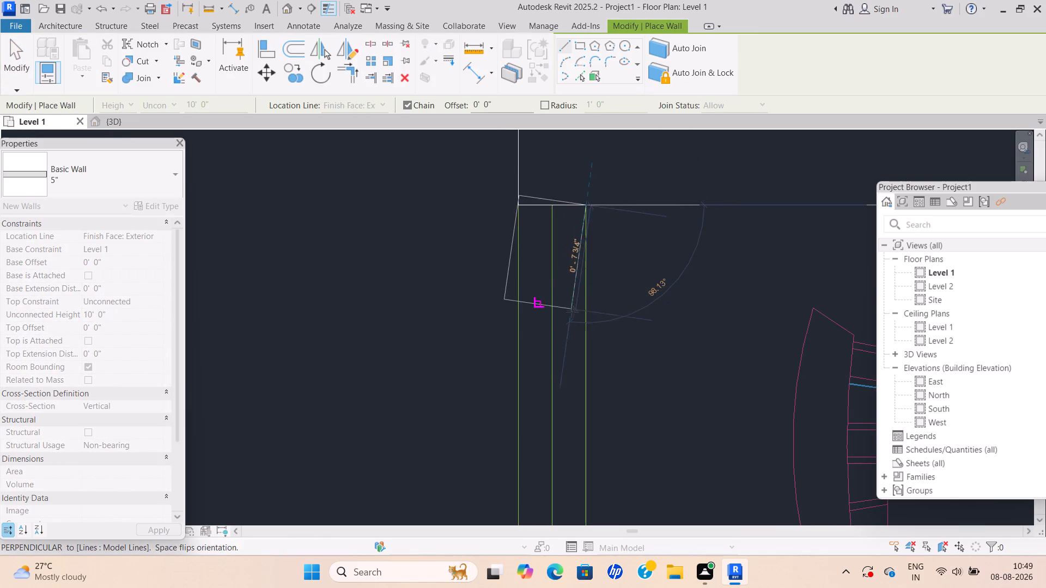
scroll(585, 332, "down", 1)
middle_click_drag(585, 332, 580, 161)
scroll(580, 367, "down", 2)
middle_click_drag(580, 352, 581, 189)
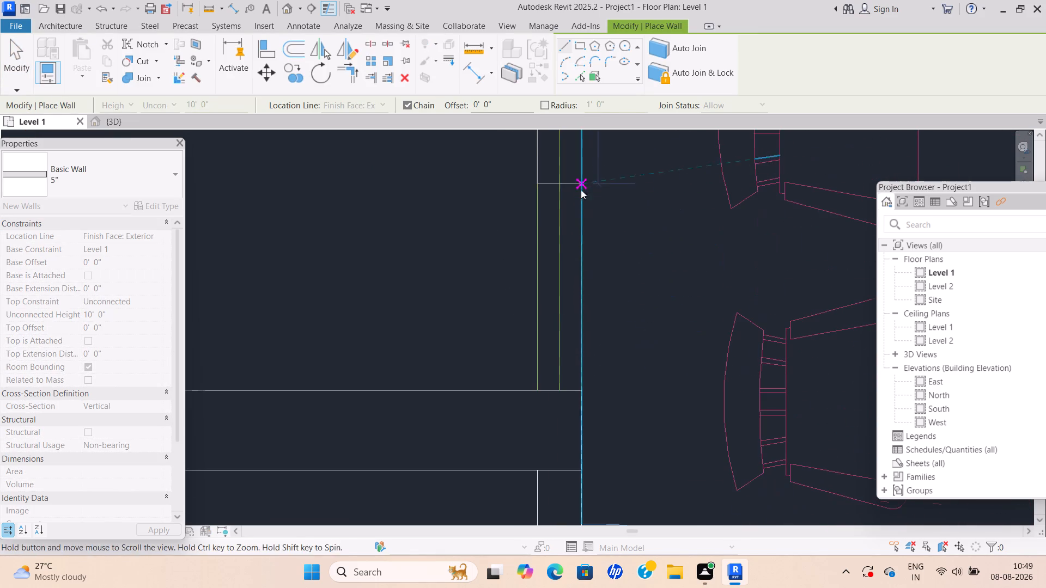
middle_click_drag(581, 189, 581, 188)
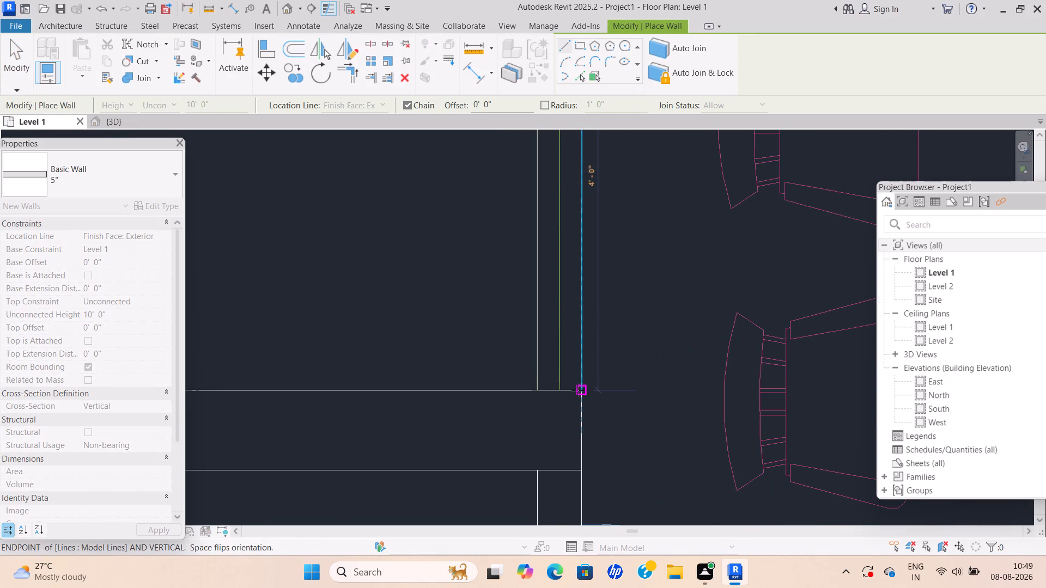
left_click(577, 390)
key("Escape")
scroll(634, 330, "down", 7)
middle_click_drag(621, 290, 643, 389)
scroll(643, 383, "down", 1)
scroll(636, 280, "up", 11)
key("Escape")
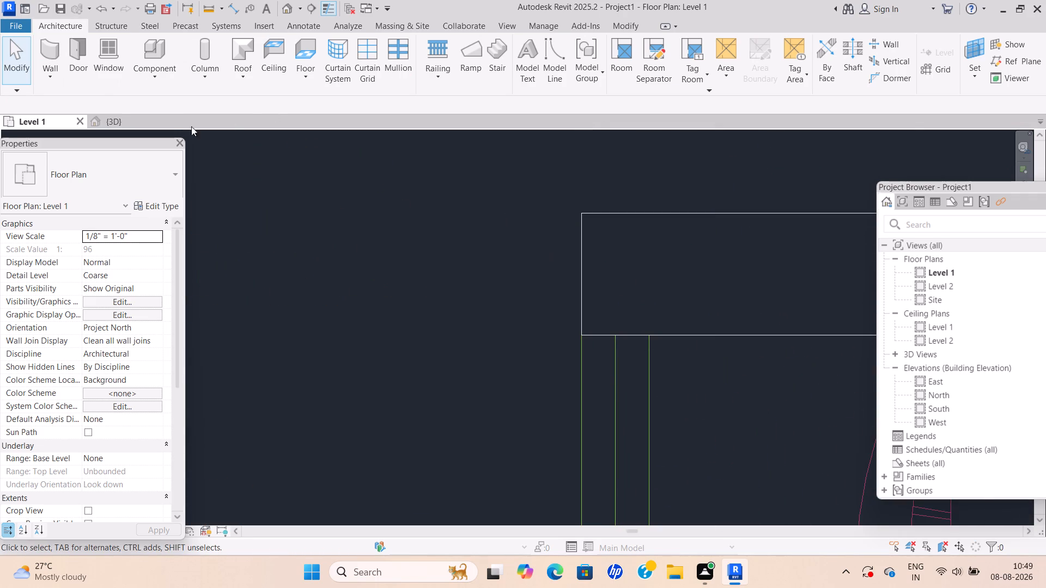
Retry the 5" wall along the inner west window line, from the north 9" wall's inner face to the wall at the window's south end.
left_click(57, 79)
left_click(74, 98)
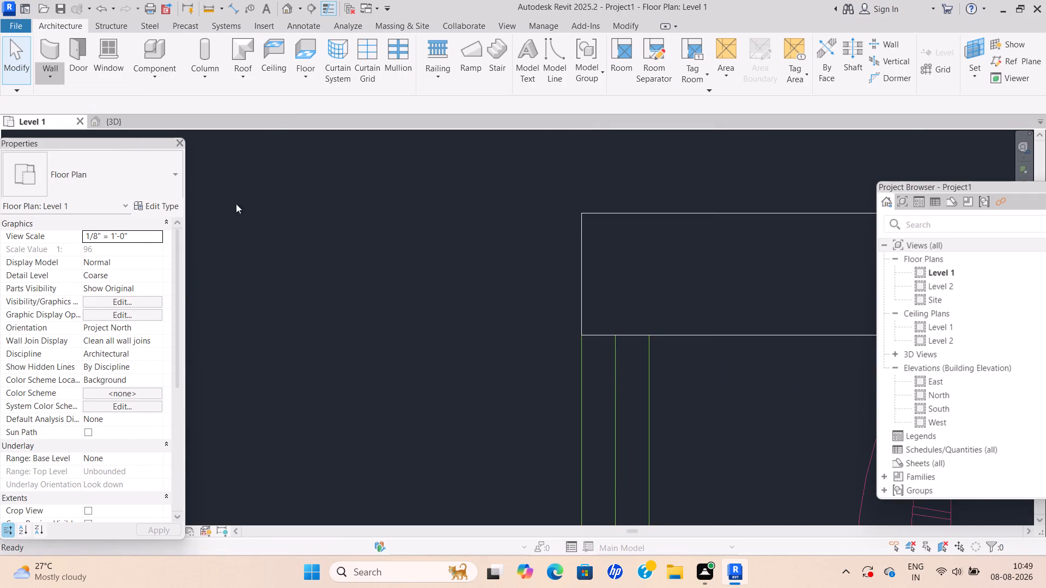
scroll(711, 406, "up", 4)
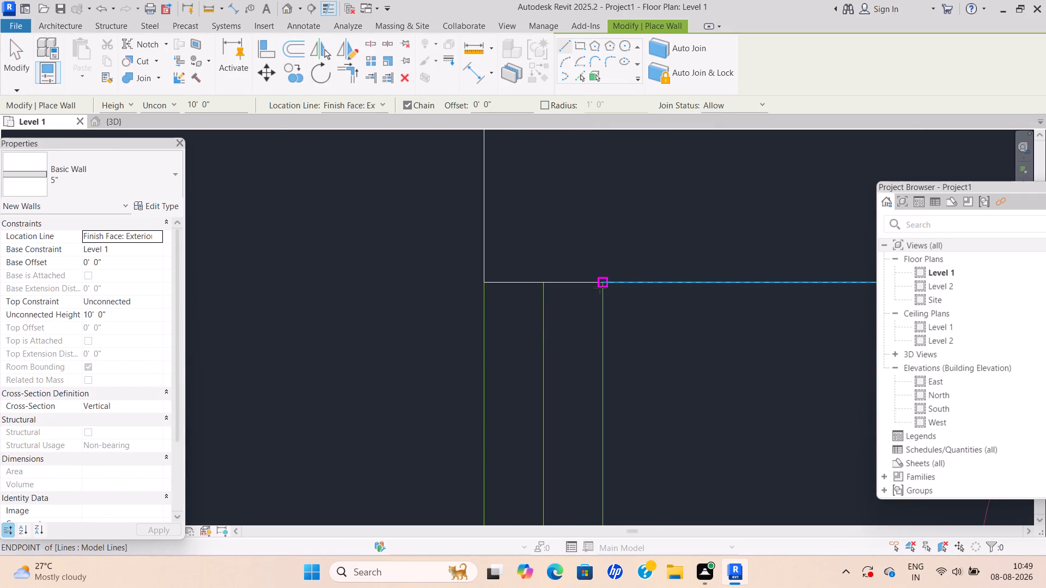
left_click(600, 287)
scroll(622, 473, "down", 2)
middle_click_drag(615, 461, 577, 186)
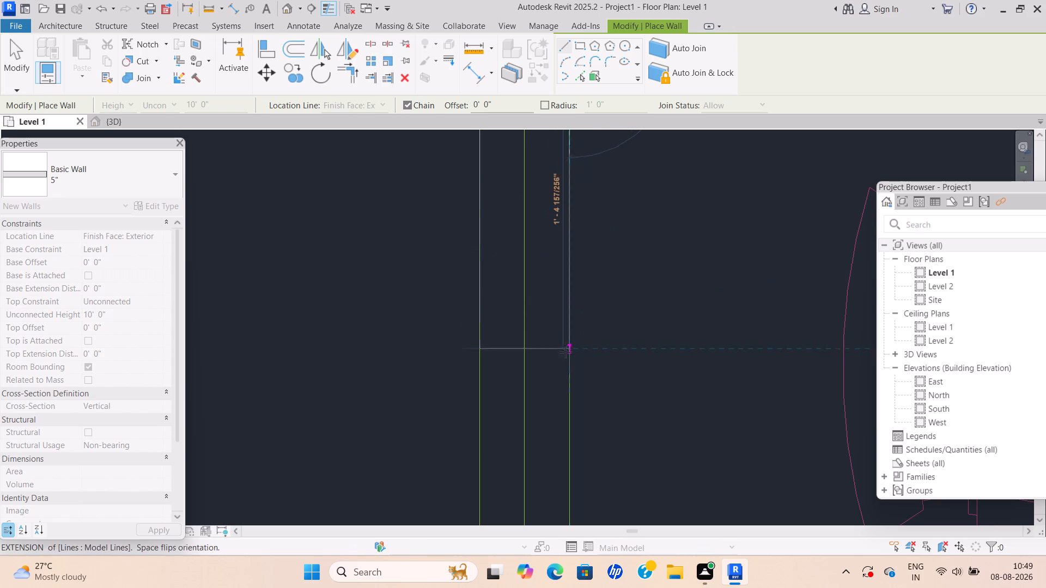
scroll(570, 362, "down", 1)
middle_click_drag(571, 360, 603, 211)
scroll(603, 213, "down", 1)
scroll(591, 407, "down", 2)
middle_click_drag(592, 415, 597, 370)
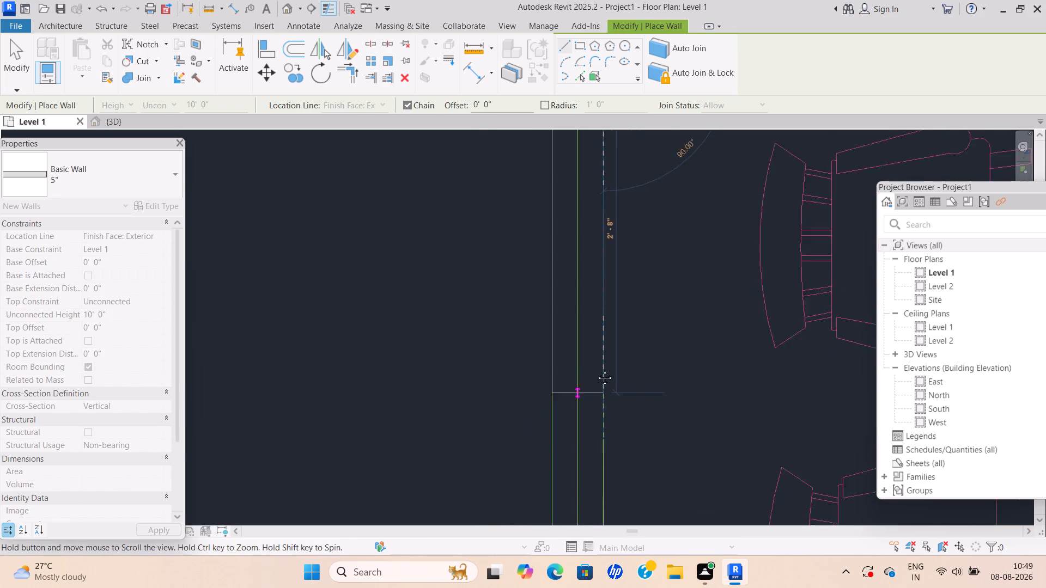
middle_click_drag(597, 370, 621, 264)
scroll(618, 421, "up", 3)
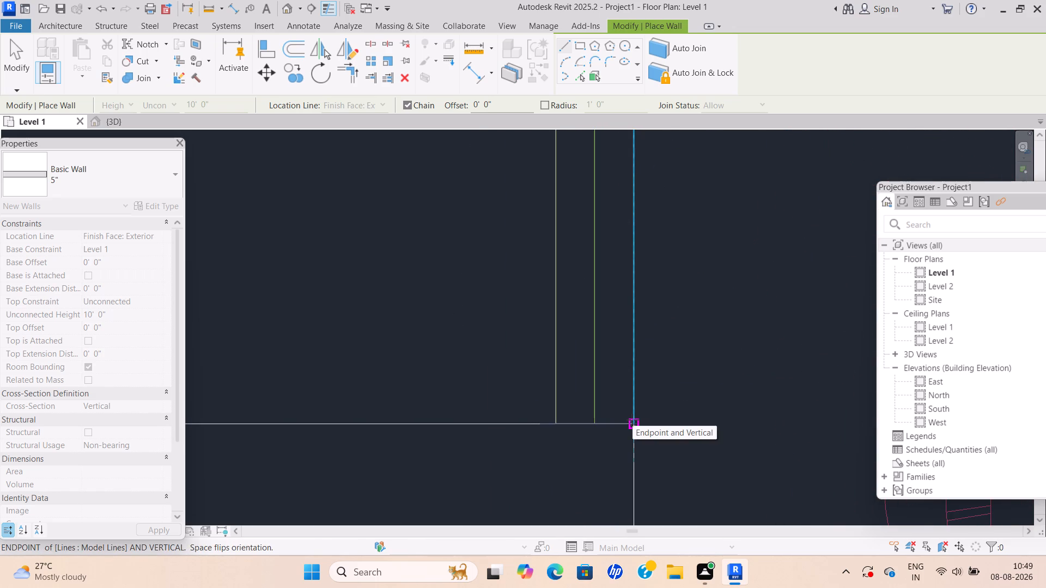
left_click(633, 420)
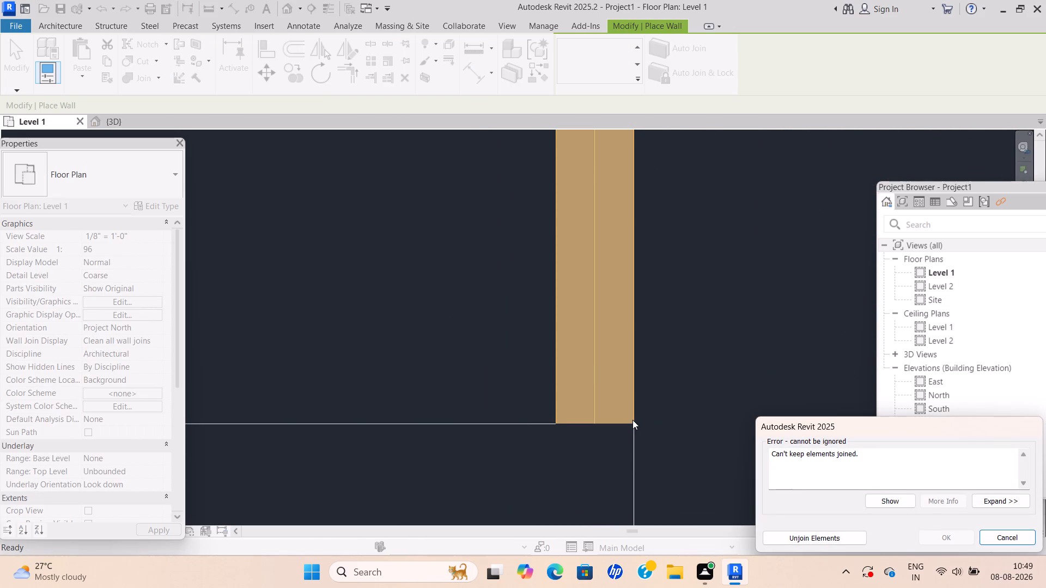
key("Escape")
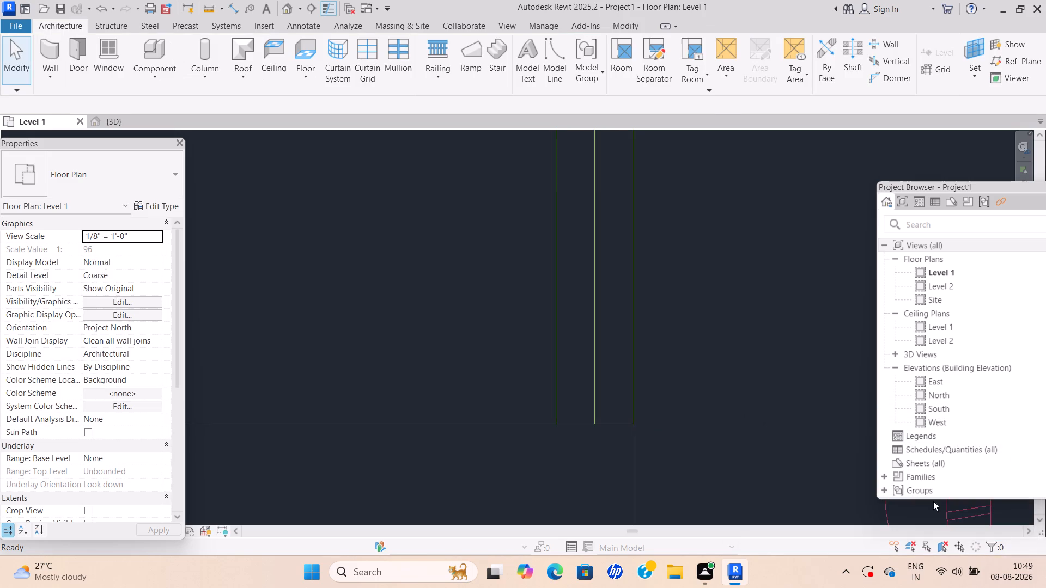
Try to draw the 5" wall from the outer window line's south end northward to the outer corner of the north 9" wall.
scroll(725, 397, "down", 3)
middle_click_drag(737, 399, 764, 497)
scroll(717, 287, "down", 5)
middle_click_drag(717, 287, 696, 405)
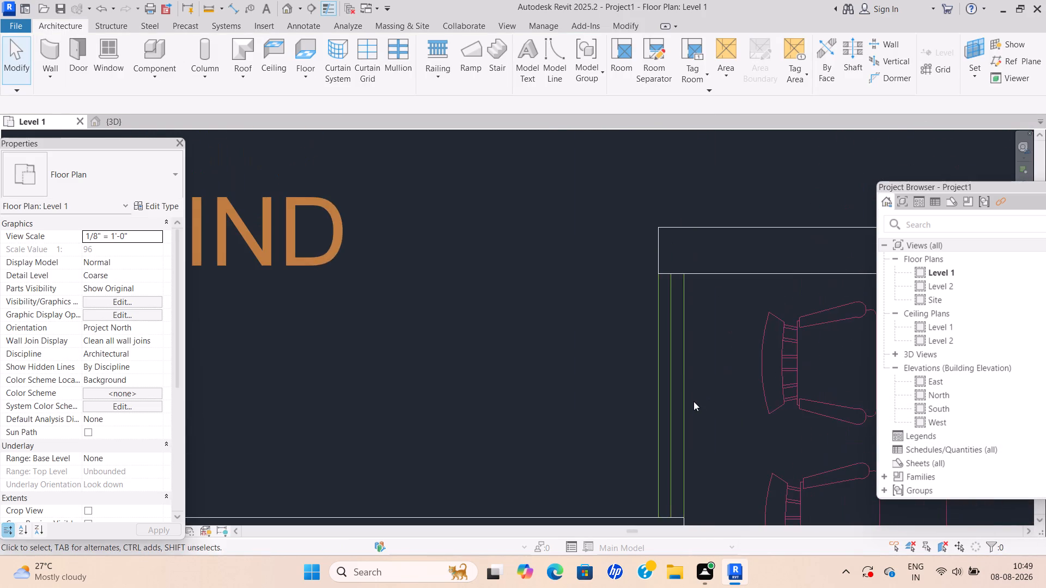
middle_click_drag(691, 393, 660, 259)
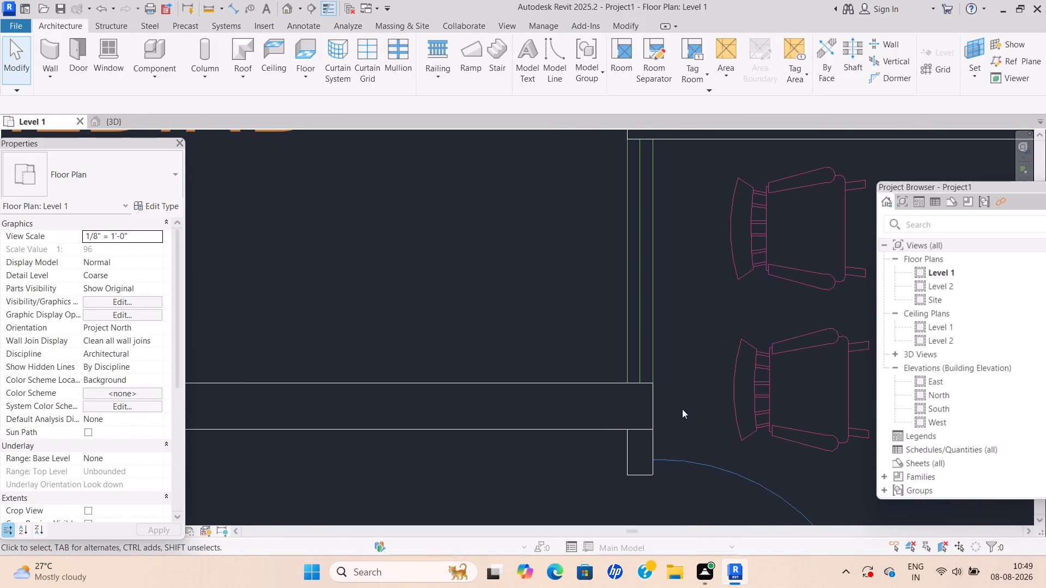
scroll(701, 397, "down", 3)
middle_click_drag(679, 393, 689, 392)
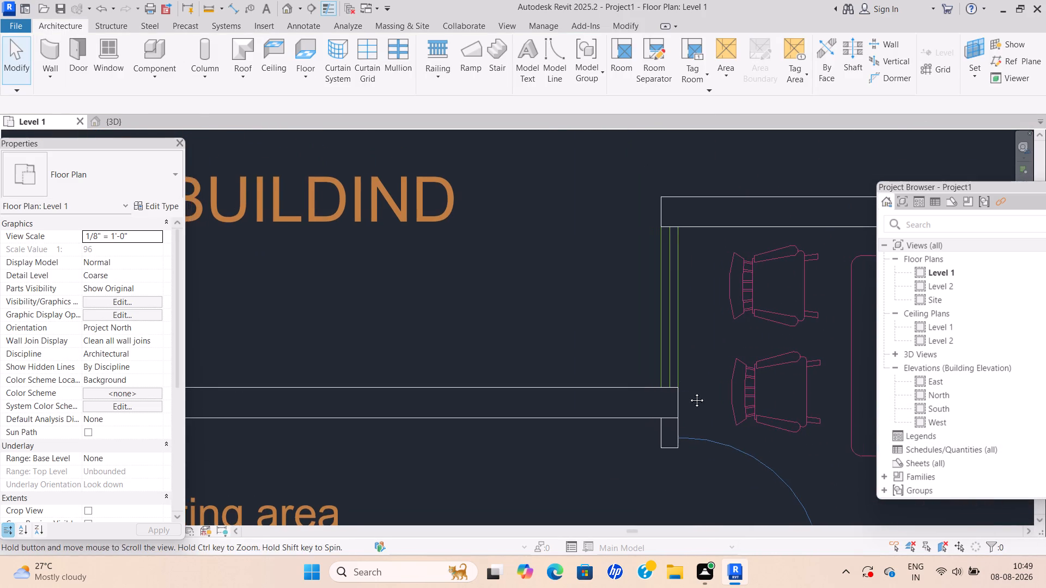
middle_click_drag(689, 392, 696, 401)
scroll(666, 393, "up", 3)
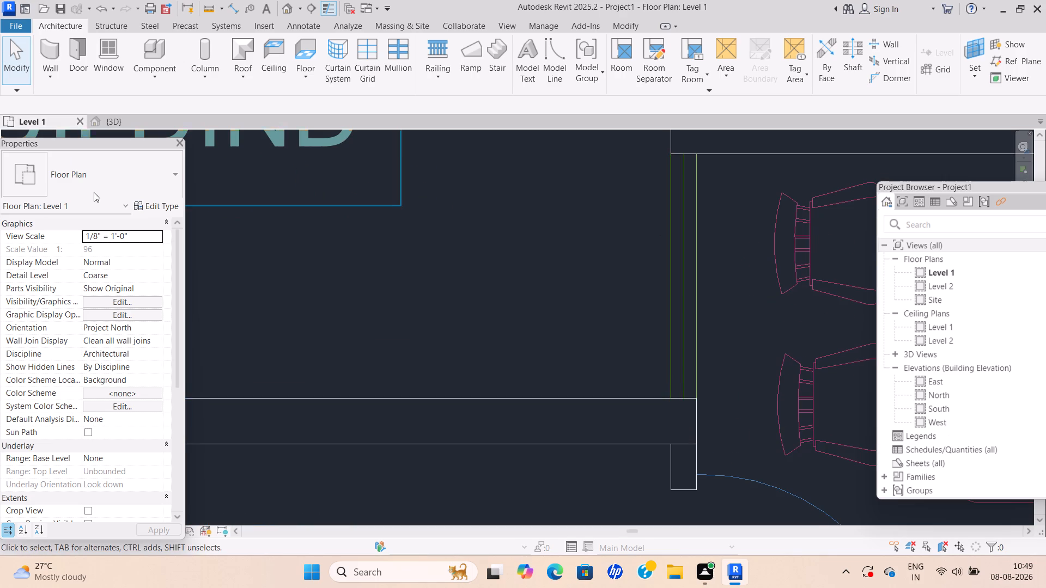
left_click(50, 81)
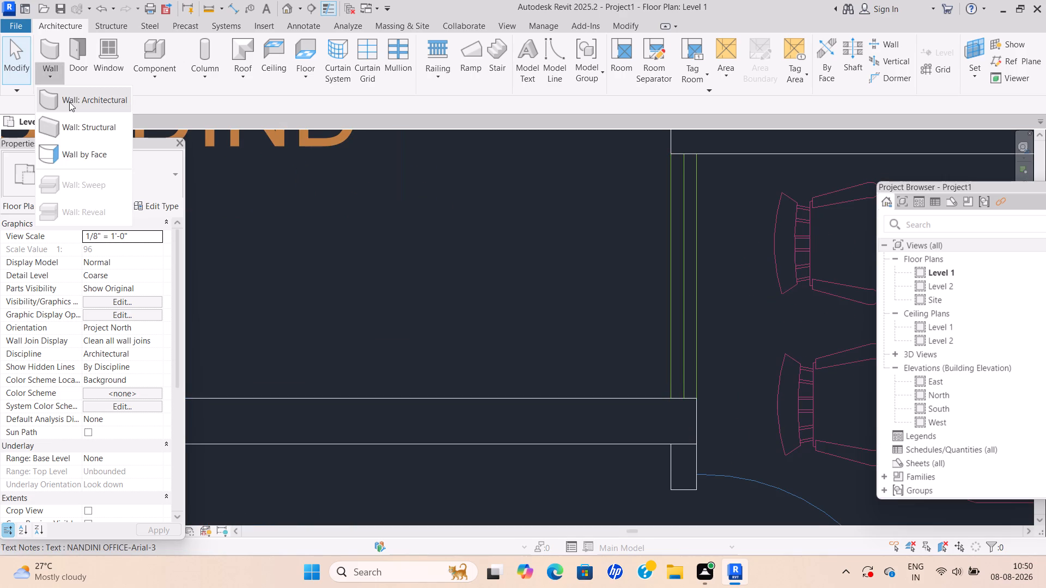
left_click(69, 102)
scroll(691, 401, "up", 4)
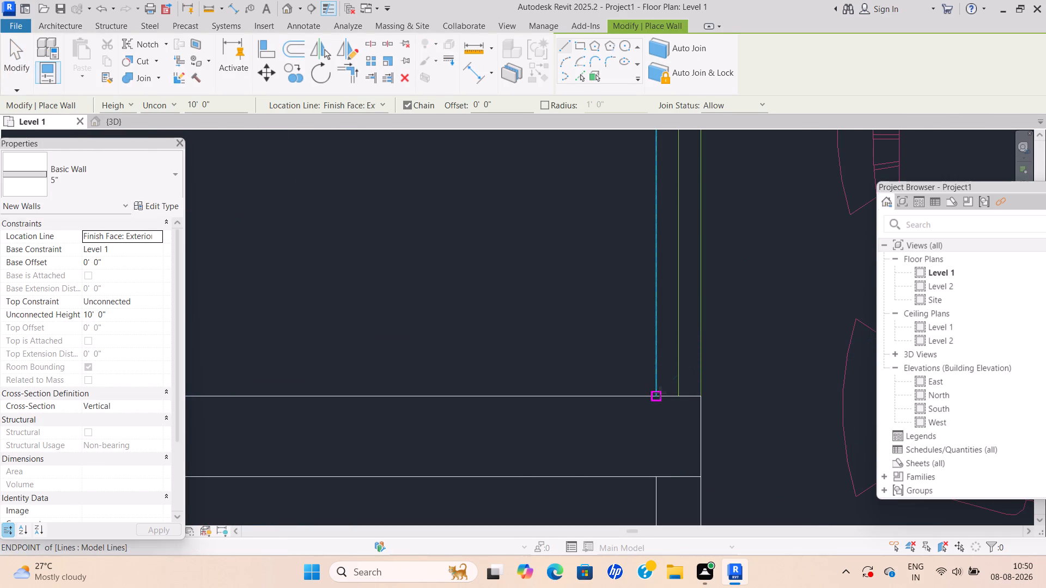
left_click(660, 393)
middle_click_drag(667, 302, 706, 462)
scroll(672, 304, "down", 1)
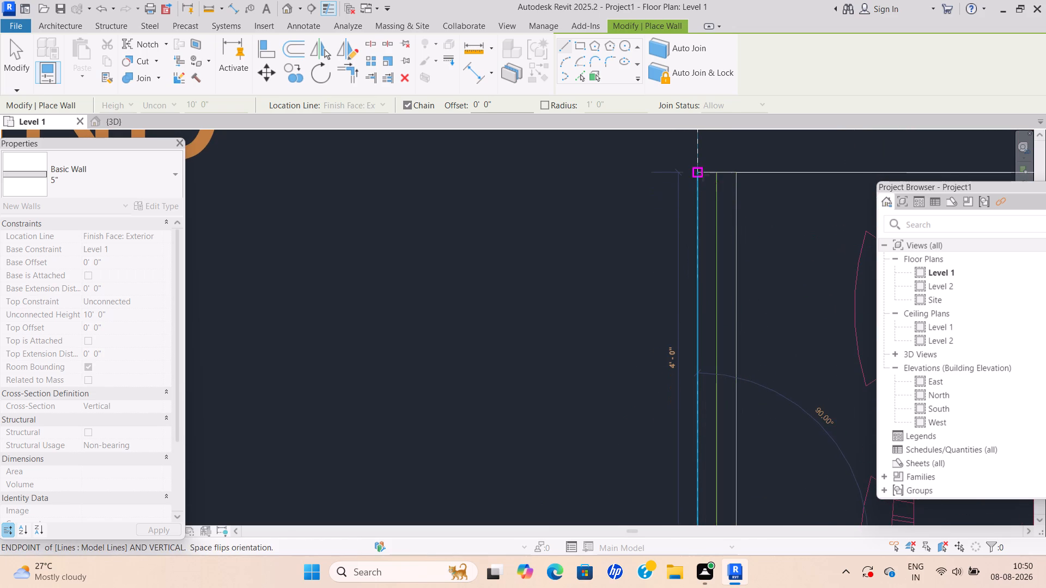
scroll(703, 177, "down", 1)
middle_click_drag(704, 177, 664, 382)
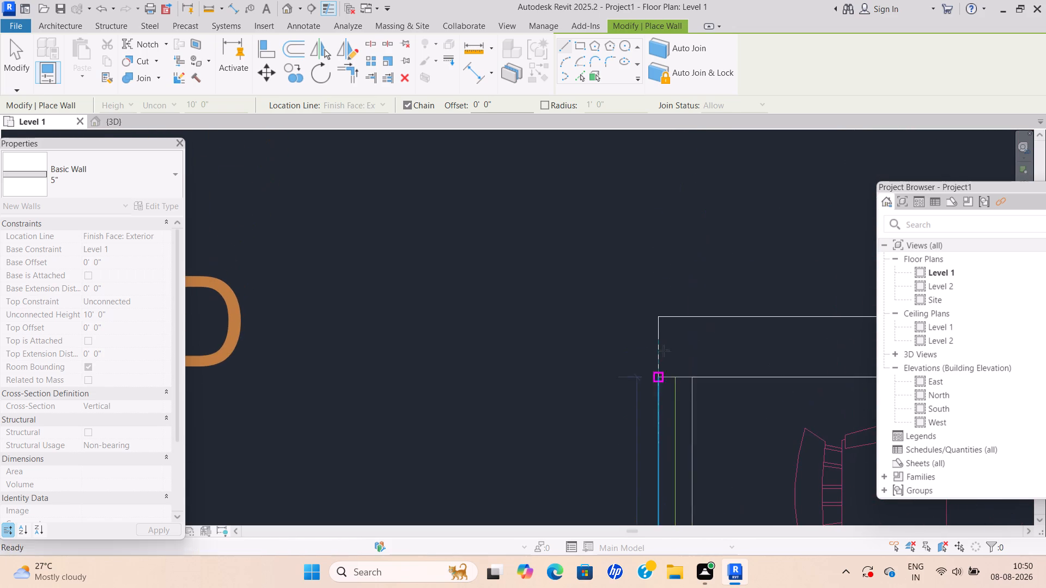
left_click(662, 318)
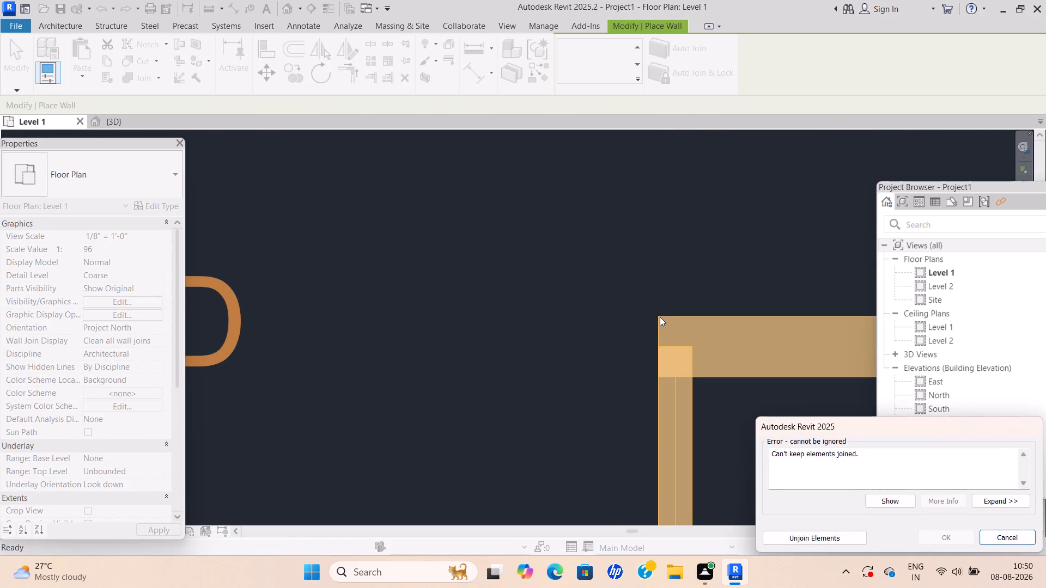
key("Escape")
Examine where the west window lines meet the north 9" wall at the small room's northwest corner.
scroll(679, 375, "down", 4)
middle_click_drag(678, 372, 622, 252)
scroll(642, 239, "up", 3)
middle_click_drag(648, 241, 434, 292)
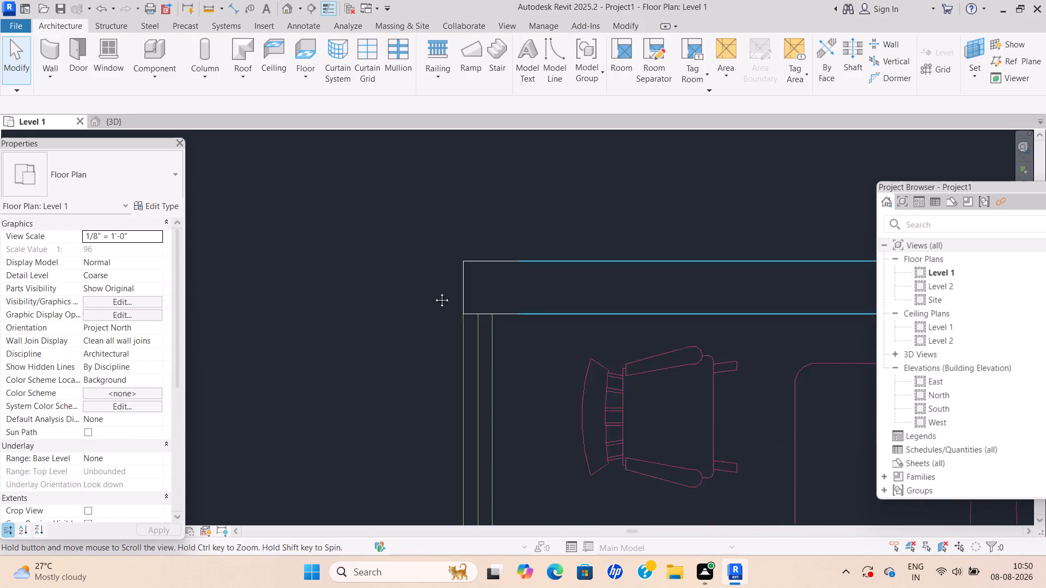
middle_click_drag(434, 292, 408, 296)
scroll(404, 301, "down", 1)
middle_click_drag(358, 311, 205, 324)
scroll(248, 310, "down", 3)
middle_click_drag(252, 310, 392, 299)
scroll(364, 296, "up", 3)
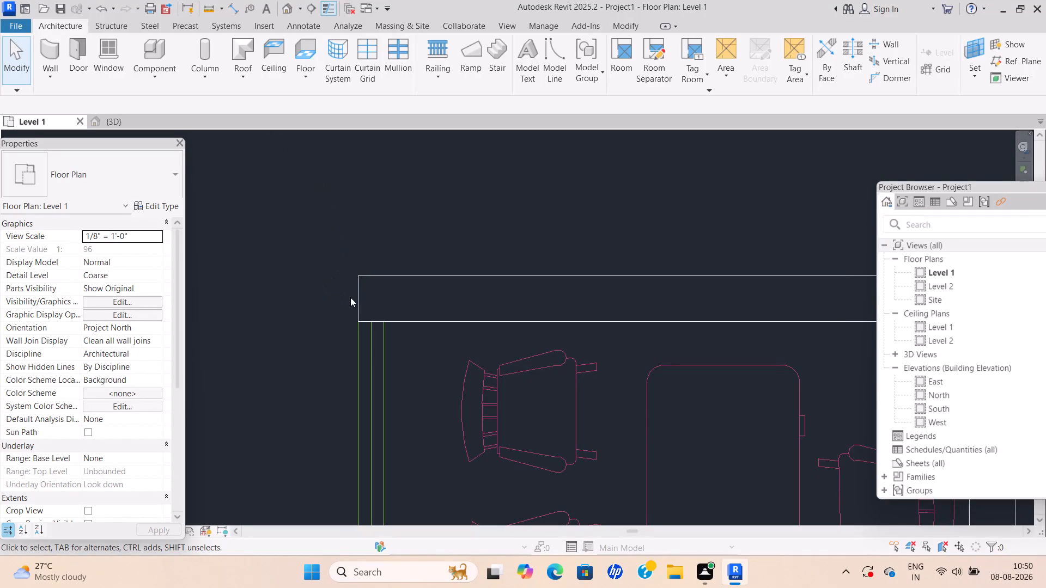
scroll(360, 298, "down", 4)
middle_click_drag(360, 295, 260, 209)
scroll(268, 226, "up", 5)
key("Escape")
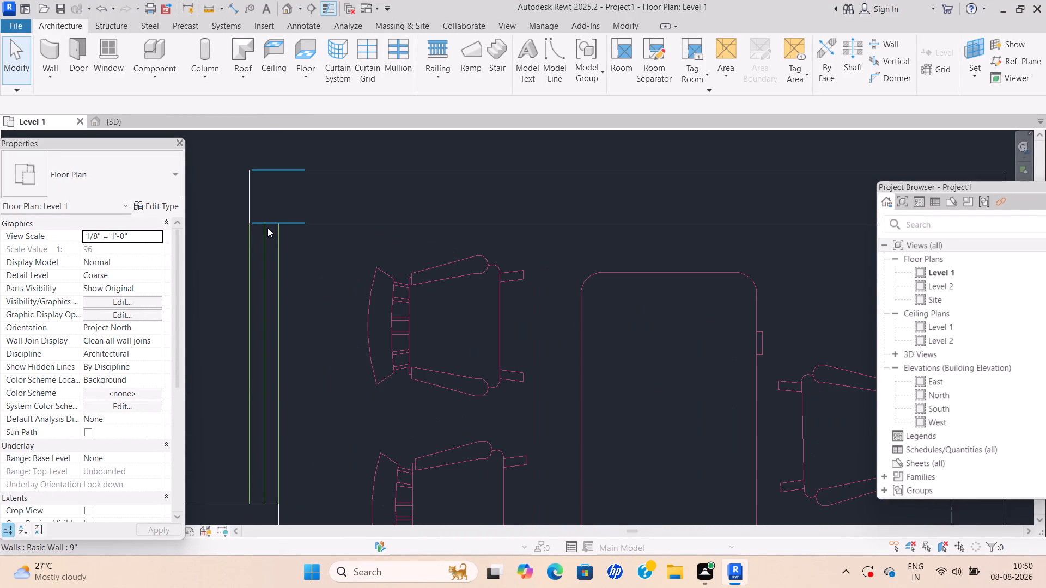
key("Escape")
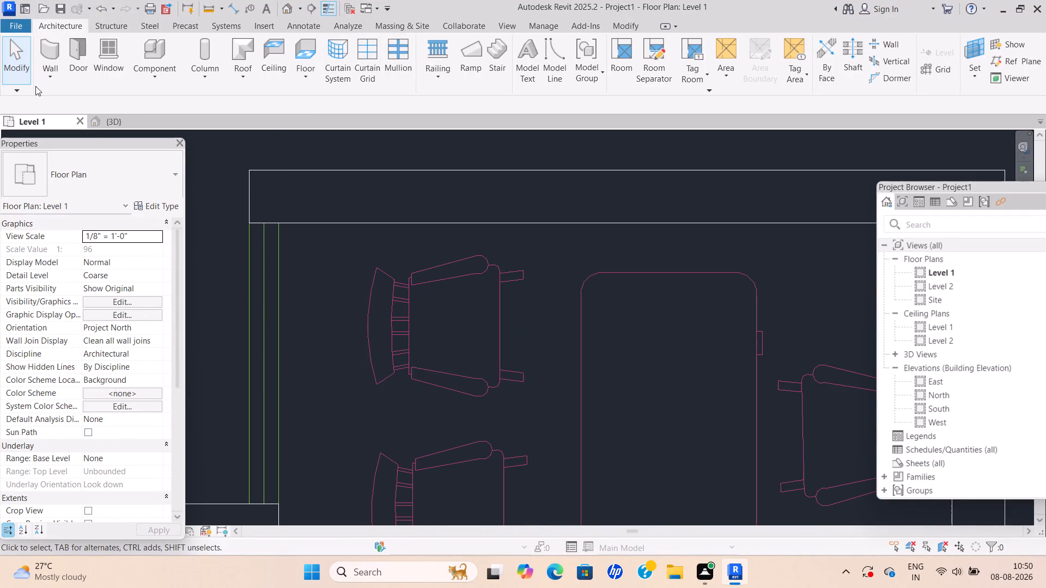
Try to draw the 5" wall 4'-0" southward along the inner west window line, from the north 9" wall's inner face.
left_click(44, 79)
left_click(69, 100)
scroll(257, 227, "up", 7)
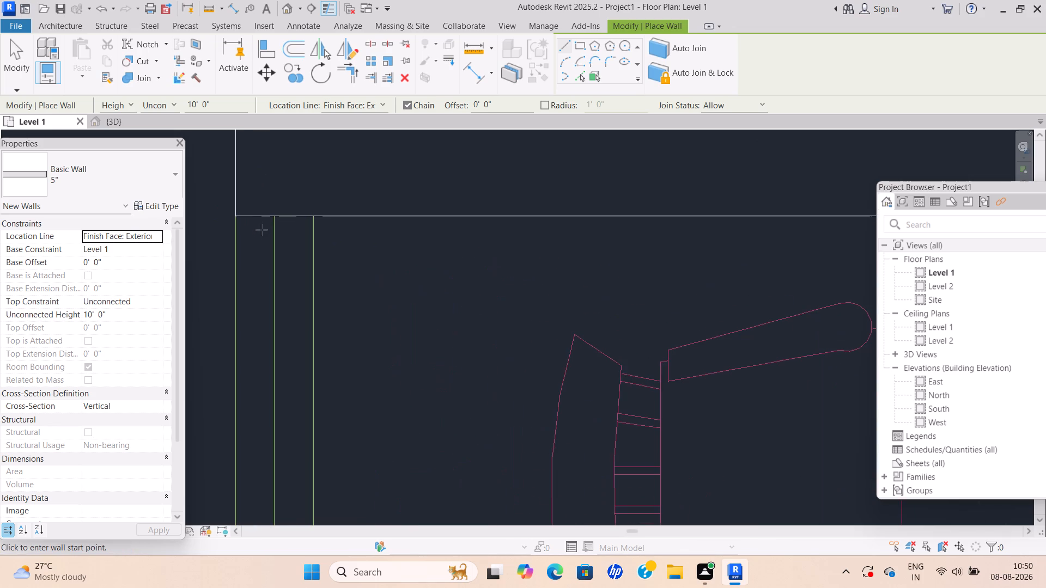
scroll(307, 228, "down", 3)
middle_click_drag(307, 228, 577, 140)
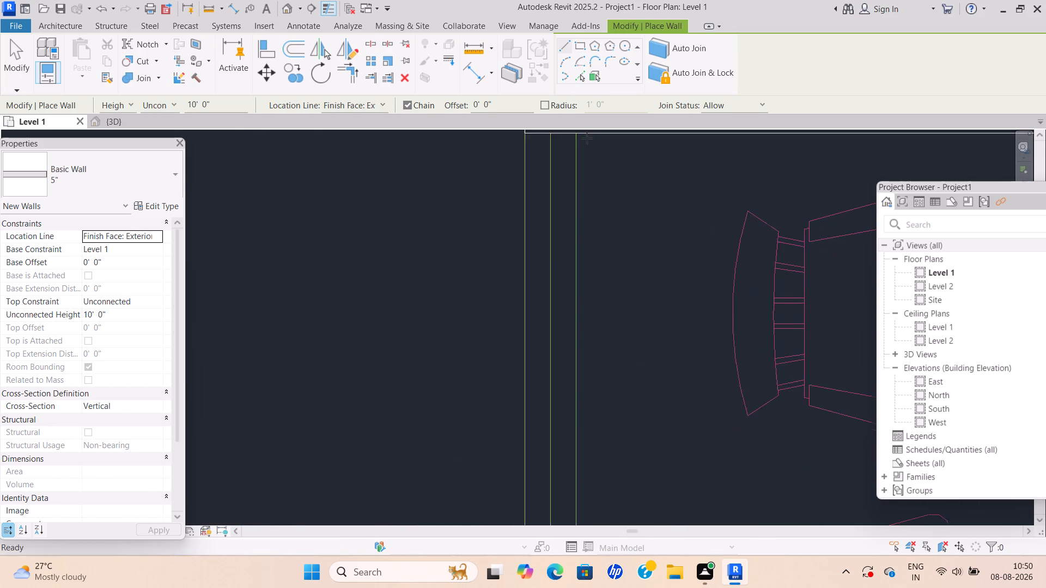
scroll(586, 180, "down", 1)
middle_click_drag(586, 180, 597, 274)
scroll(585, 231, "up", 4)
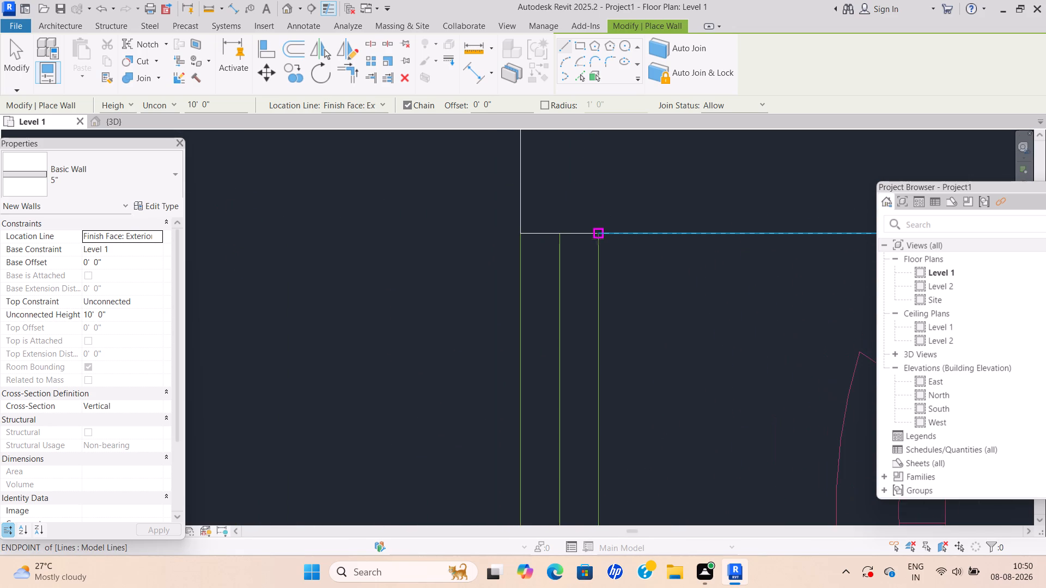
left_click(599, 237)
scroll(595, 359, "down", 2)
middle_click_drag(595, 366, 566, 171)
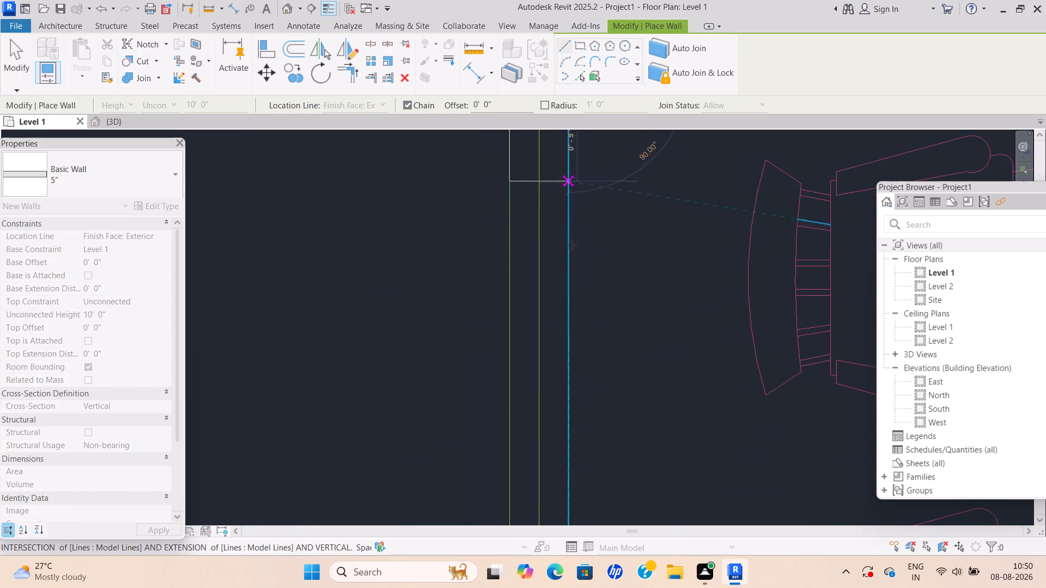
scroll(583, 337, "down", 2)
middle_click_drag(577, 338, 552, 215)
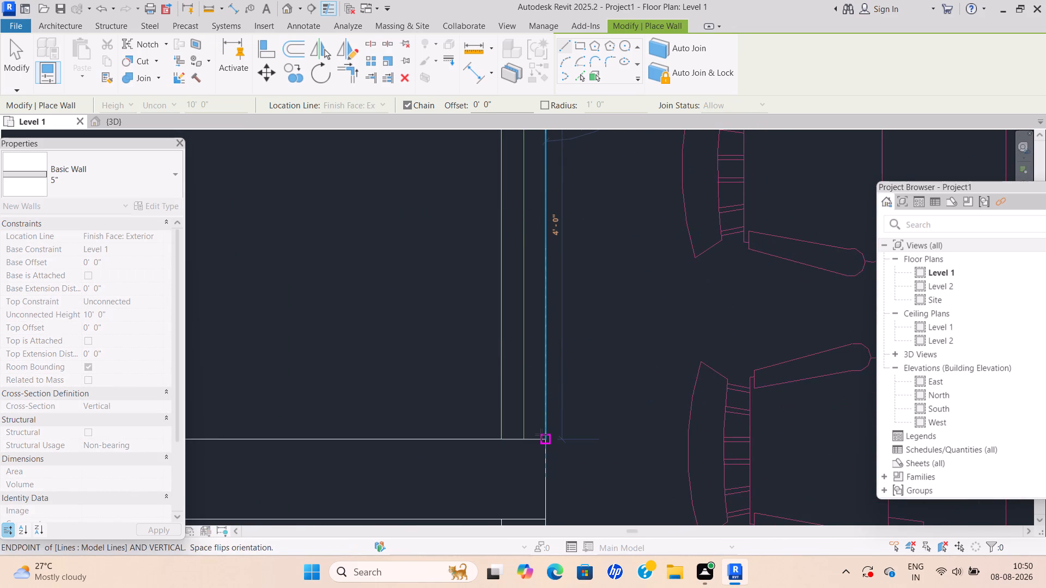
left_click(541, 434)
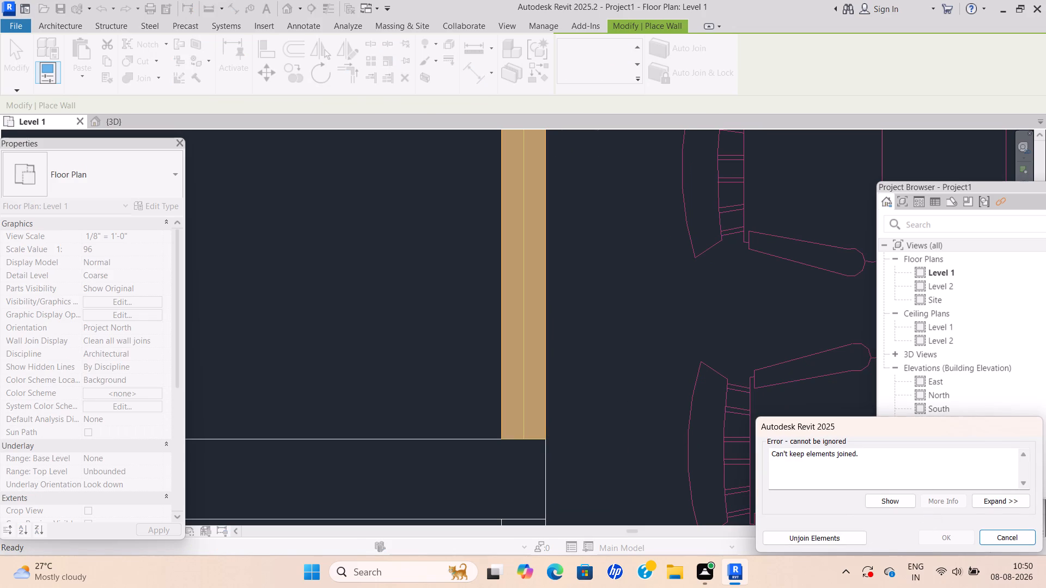
Examine where the new 5" wall overlaps the north 9" wall and meets the wall at its south end, and cancel its placement.
scroll(892, 461, "down", 6)
scroll(970, 454, "up", 1)
scroll(665, 384, "down", 7)
middle_click_drag(665, 384, 661, 395)
scroll(644, 390, "down", 1)
middle_click_drag(644, 390, 356, 402)
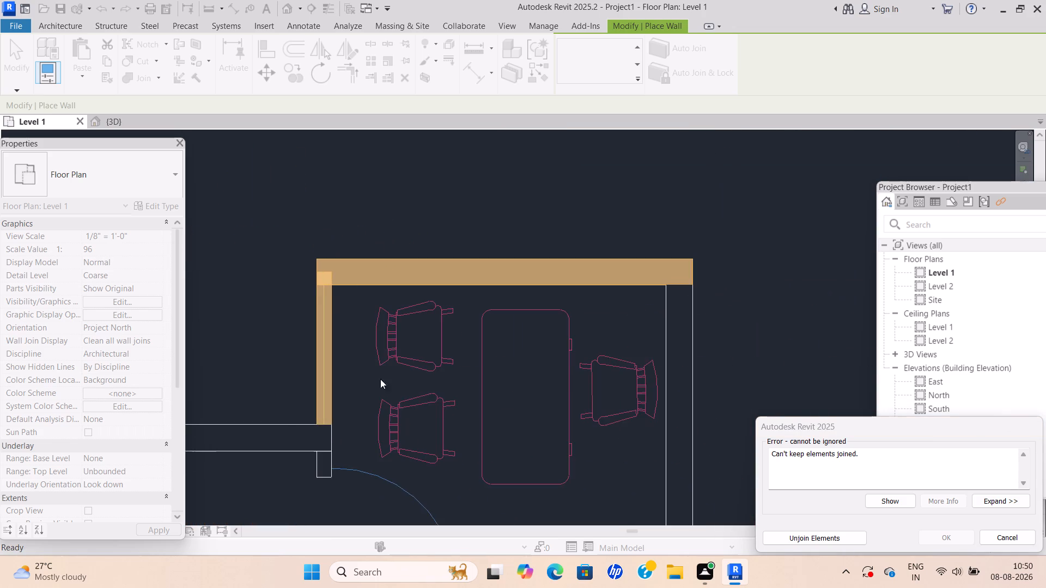
scroll(418, 373, "down", 2)
middle_click_drag(421, 372, 481, 356)
scroll(408, 285, "up", 1)
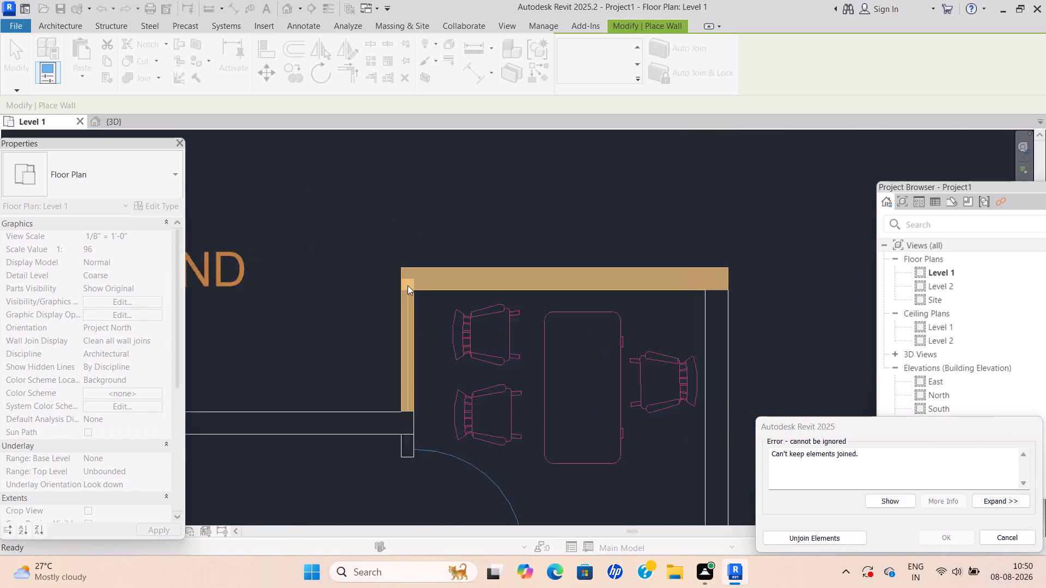
scroll(408, 285, "up", 4)
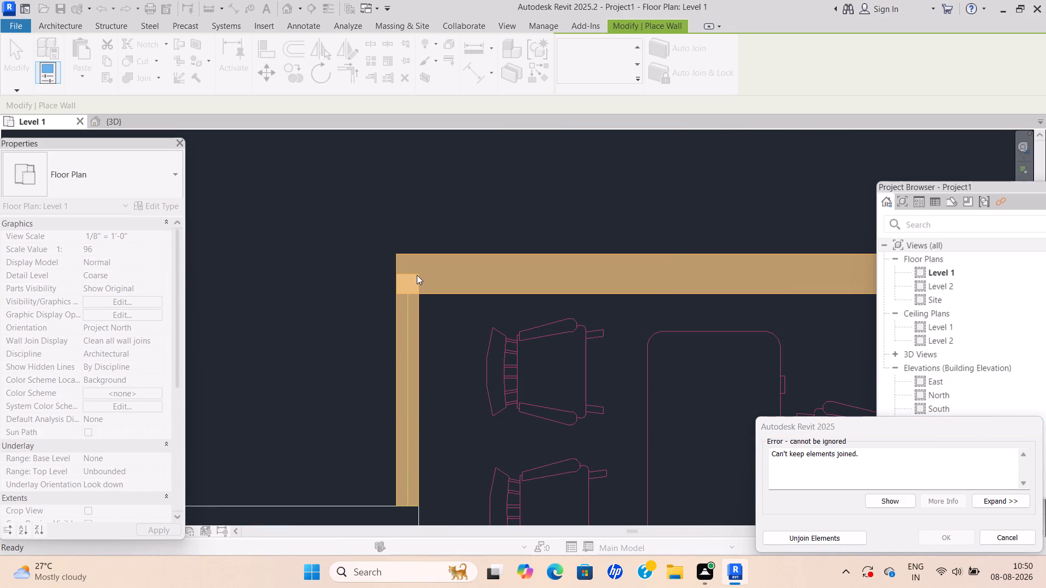
left_click(413, 280)
left_click(411, 281)
key("Escape")
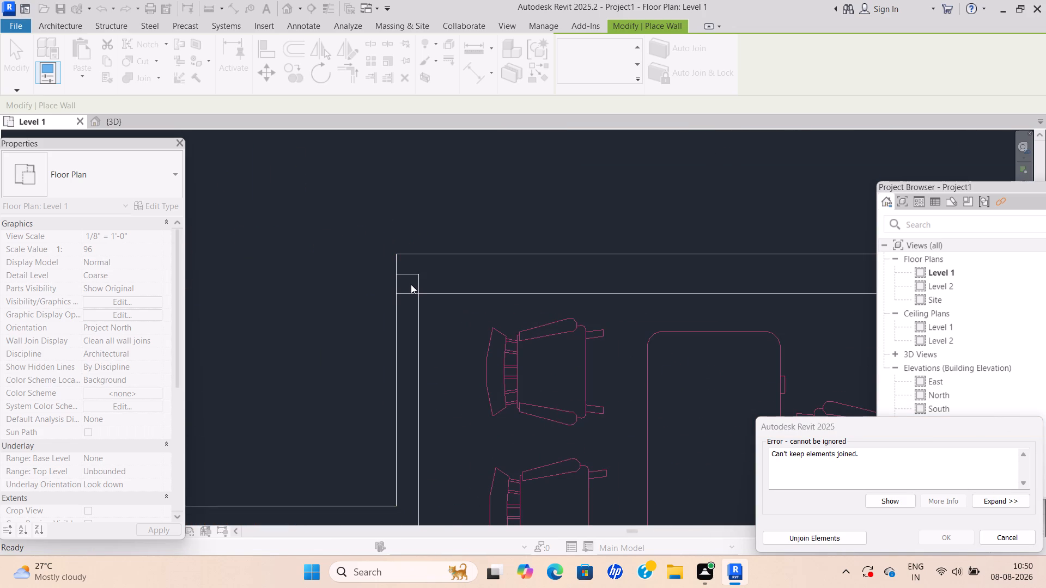
scroll(419, 283, "down", 5)
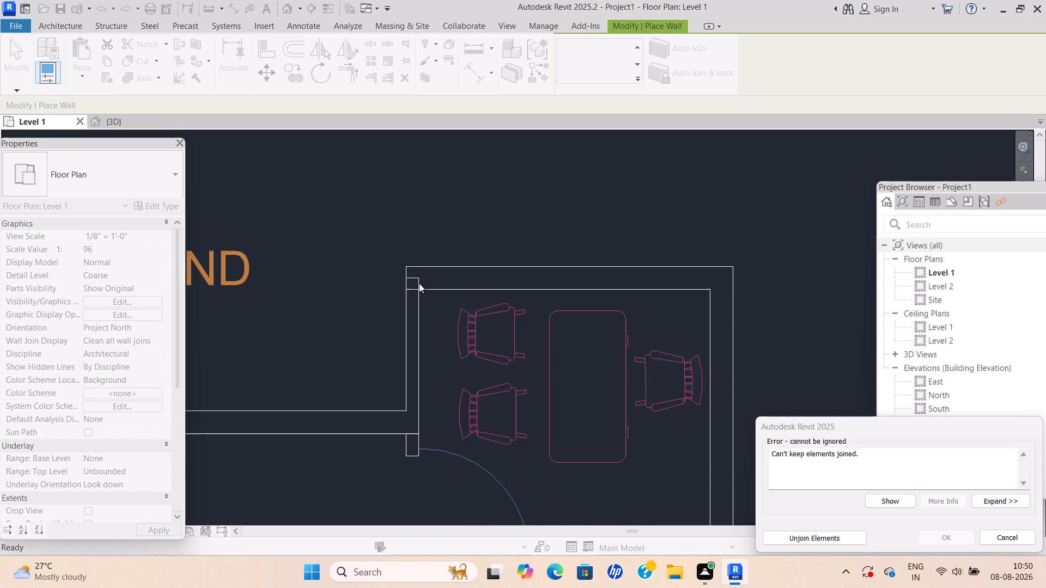
scroll(416, 281, "up", 4)
scroll(423, 283, "down", 4)
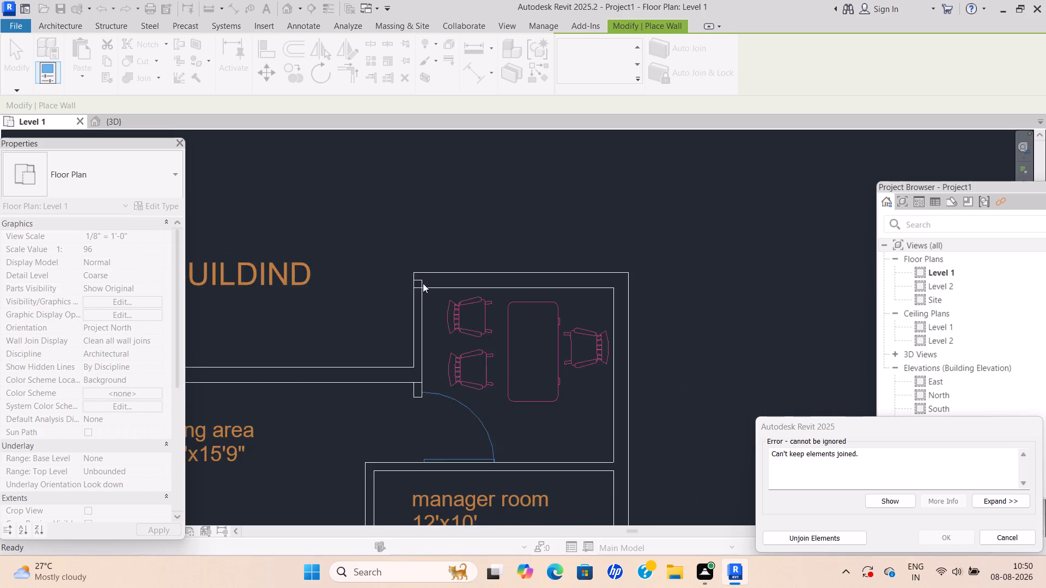
scroll(423, 283, "down", 6)
scroll(428, 280, "up", 9)
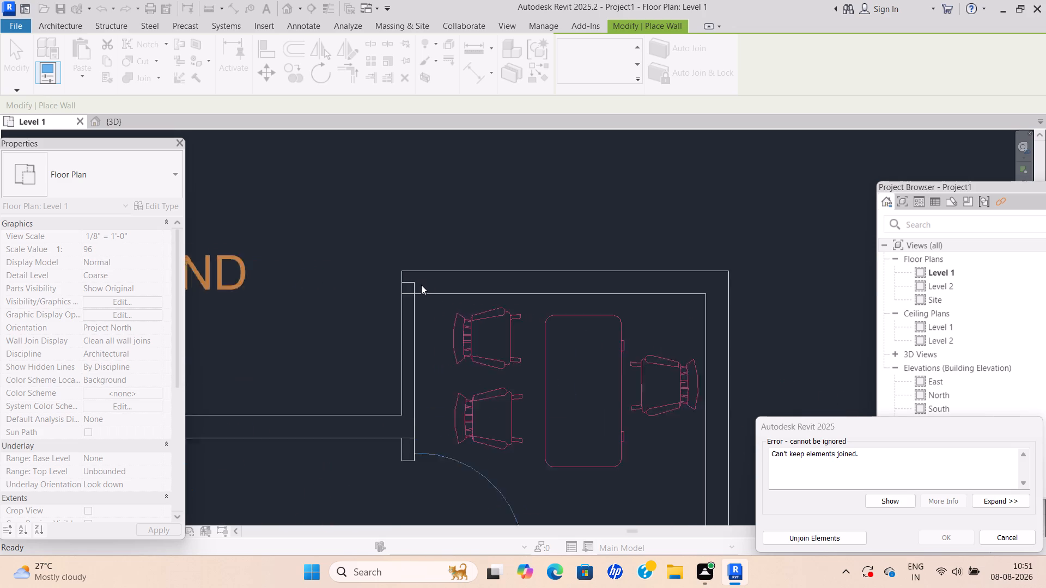
scroll(421, 285, "up", 2)
left_click(408, 288)
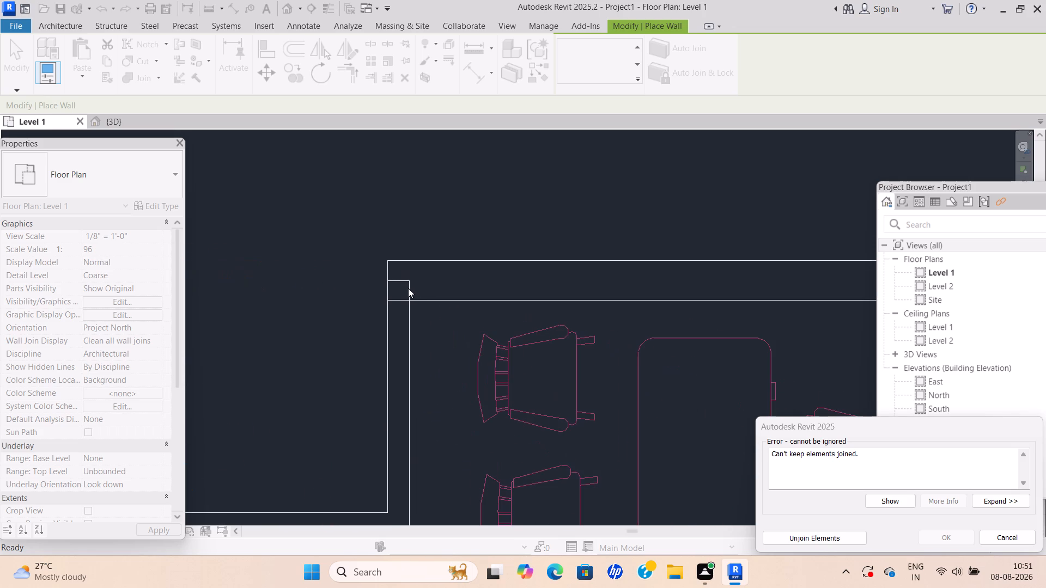
triple_click(410, 288)
left_click(409, 288)
key("Escape")
triple_click(409, 288)
key("Escape")
scroll(436, 283, "down", 2)
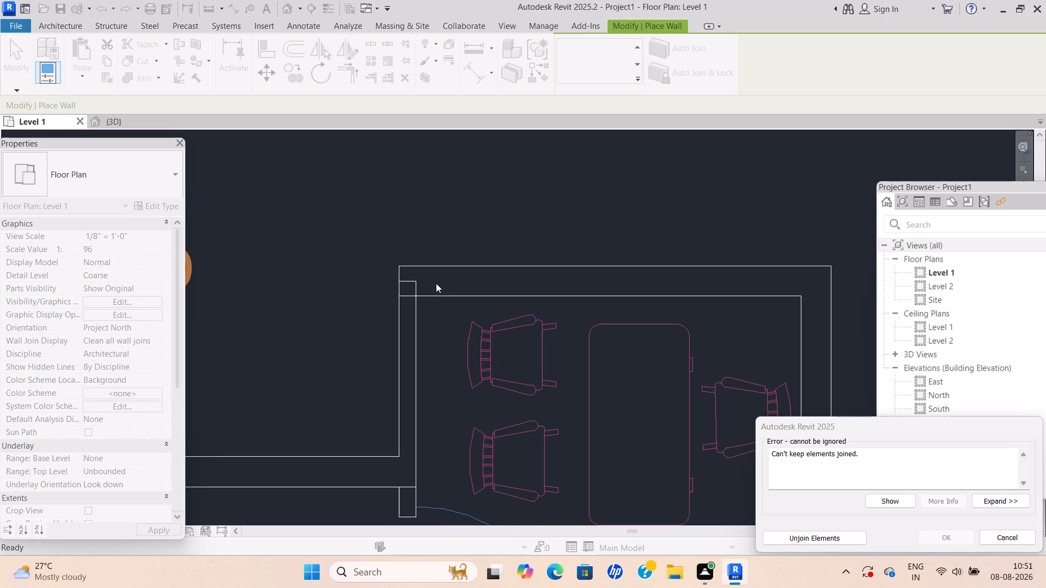
scroll(412, 378, "down", 7)
middle_click_drag(425, 415, 486, 273)
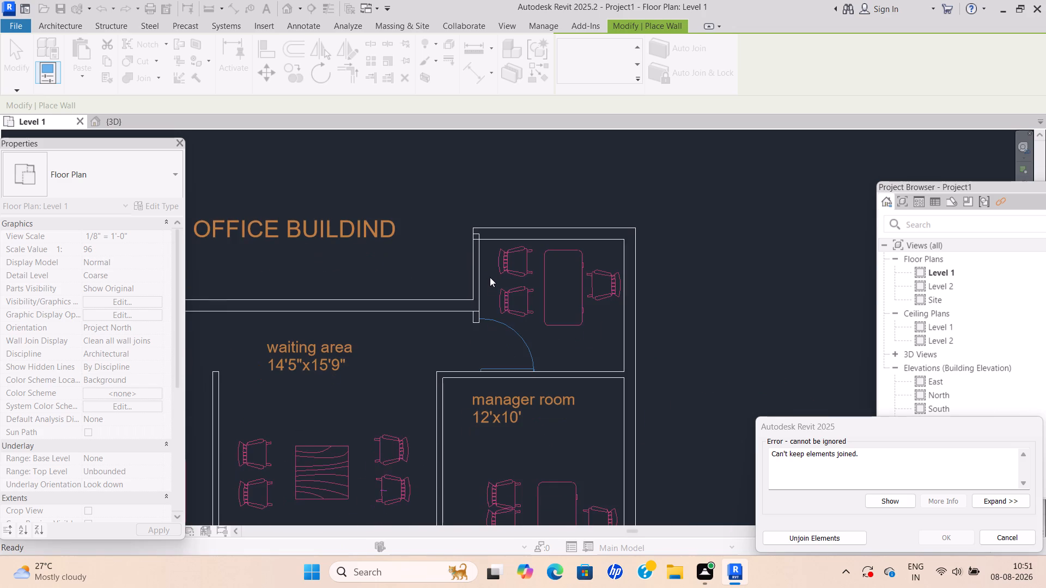
scroll(476, 319, "up", 15)
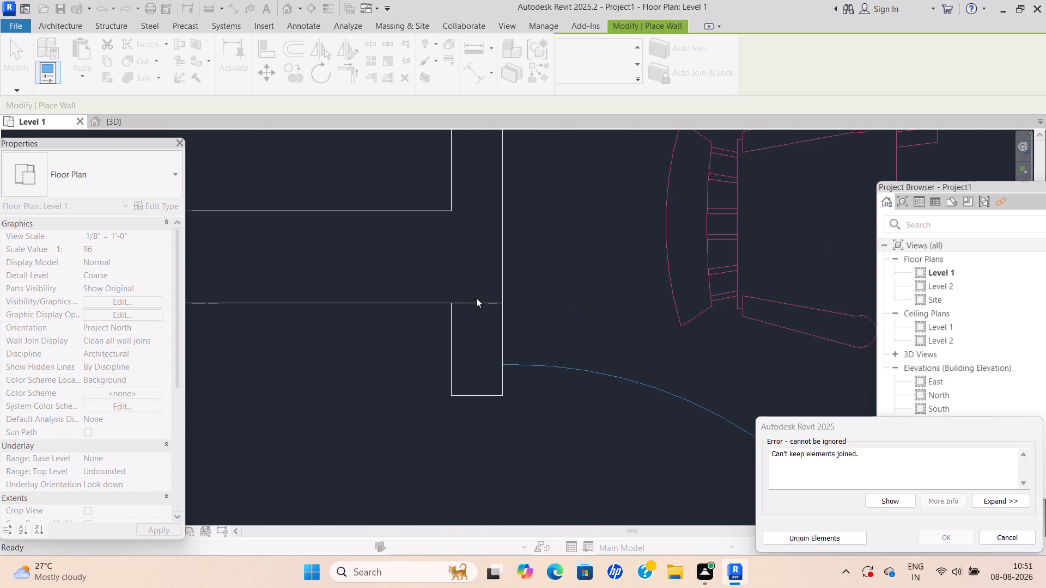
triple_click(476, 301)
double_click(476, 301)
key("Escape")
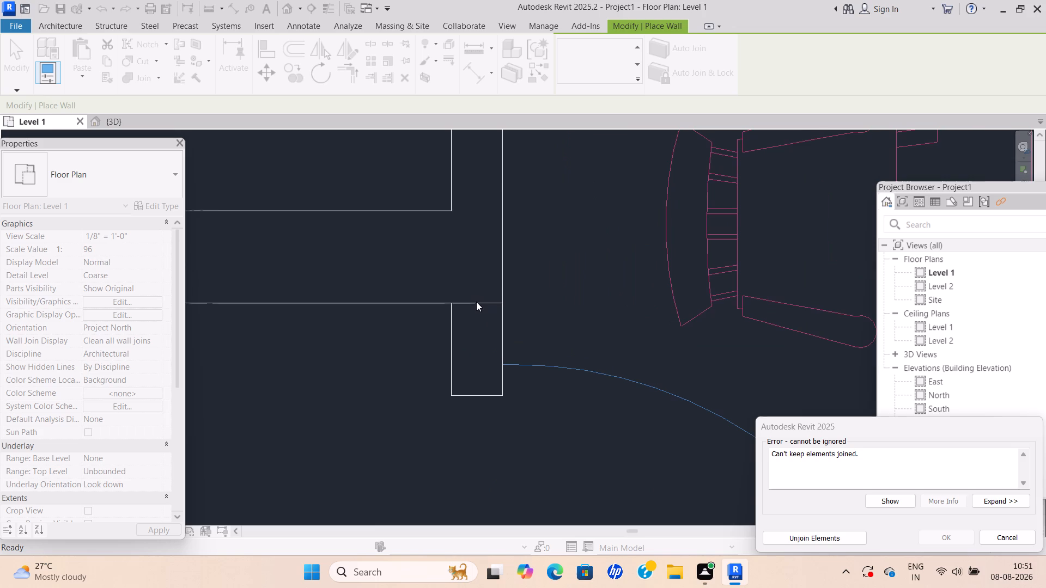
scroll(476, 302, "down", 8)
left_click(1009, 536)
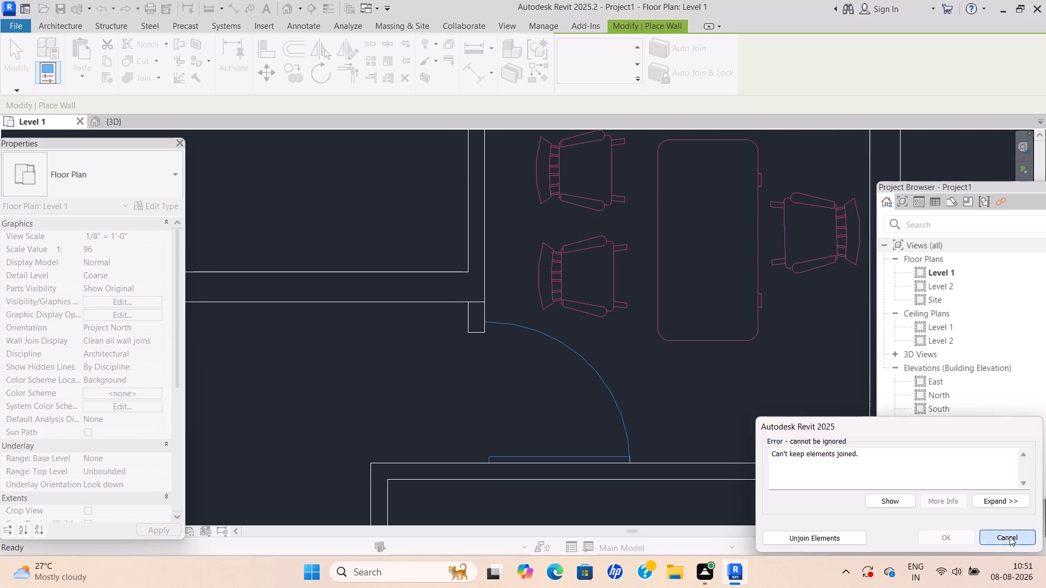
Examine the wall junctions at both ends of the west window lines, including the short 9" wall segment at the northwest corner.
scroll(717, 427, "down", 4)
middle_click_drag(671, 442, 635, 460)
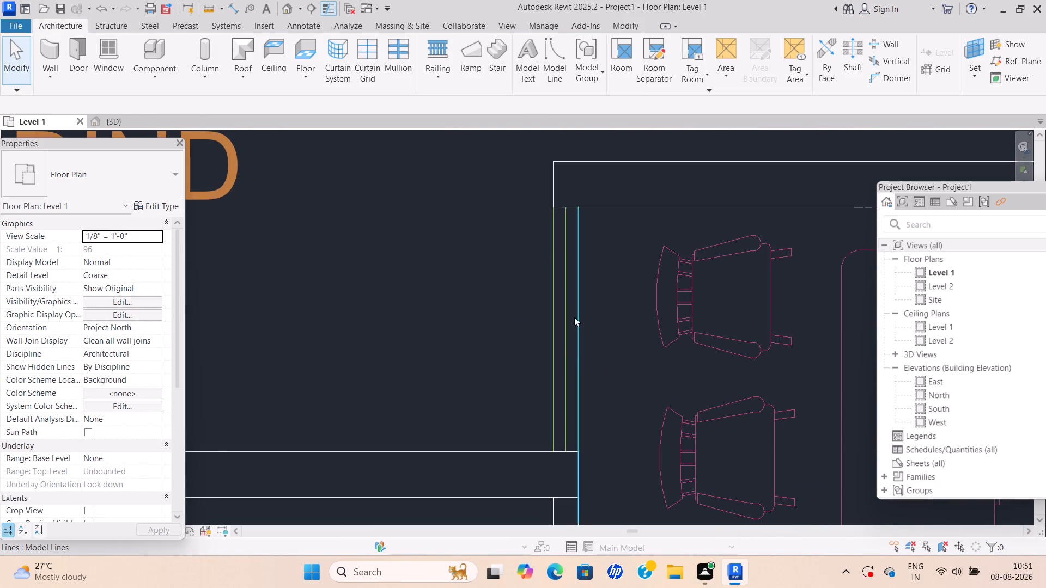
scroll(563, 272, "up", 1)
middle_click_drag(577, 244, 427, 431)
scroll(658, 369, "down", 6)
middle_click_drag(640, 361, 547, 269)
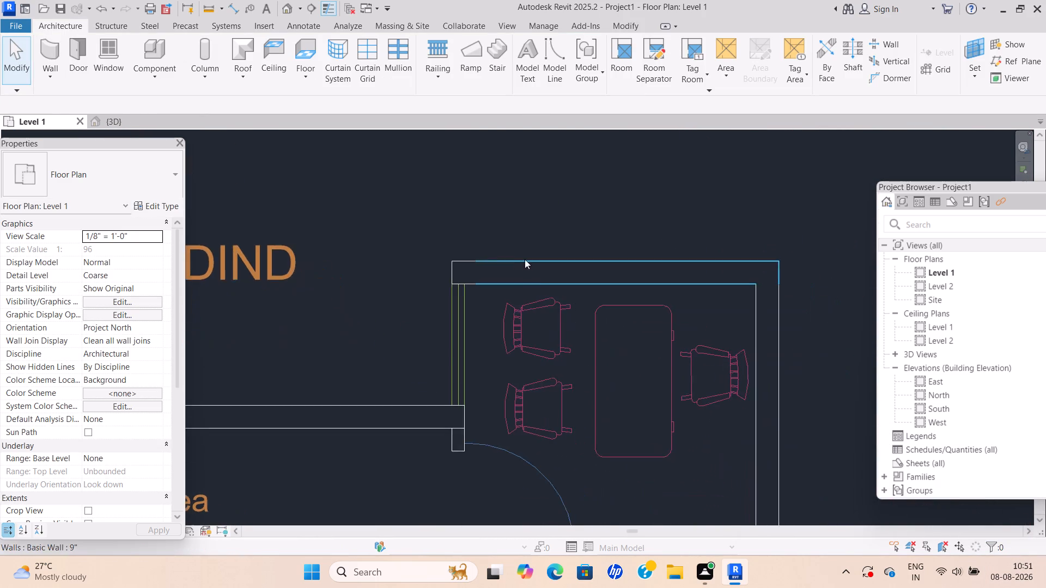
scroll(579, 405, "down", 4)
middle_click_drag(570, 389, 552, 364)
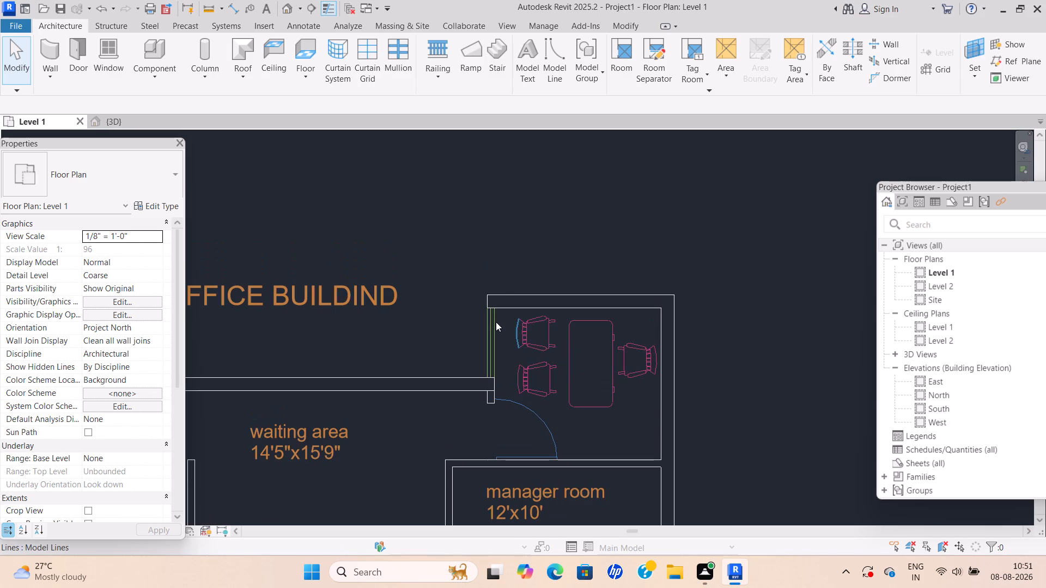
scroll(494, 309, "up", 5)
middle_click_drag(494, 308, 513, 361)
scroll(513, 362, "down", 1)
scroll(512, 370, "up", 4)
scroll(512, 370, "down", 2)
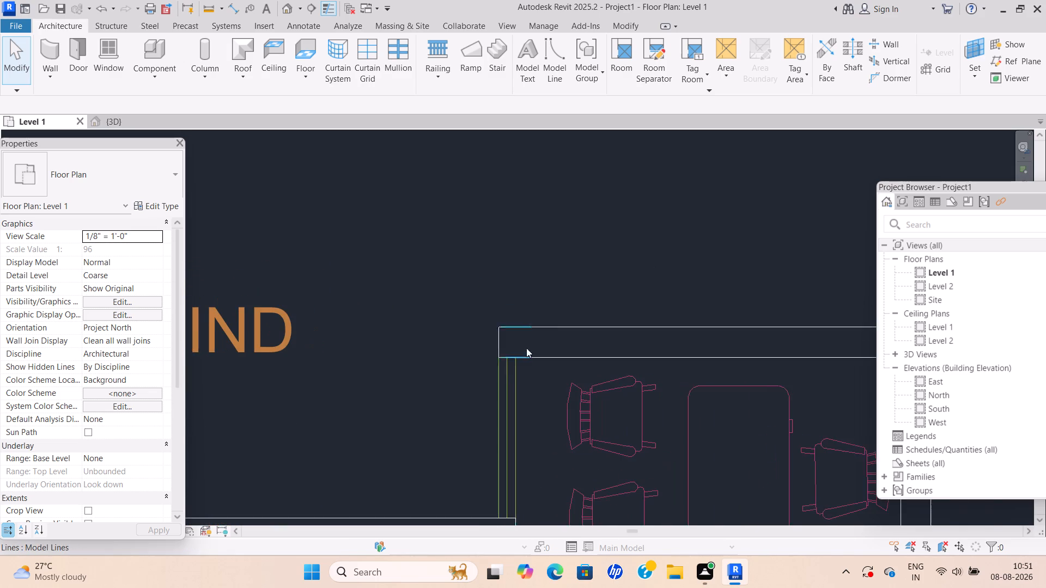
middle_click_drag(539, 328, 544, 322)
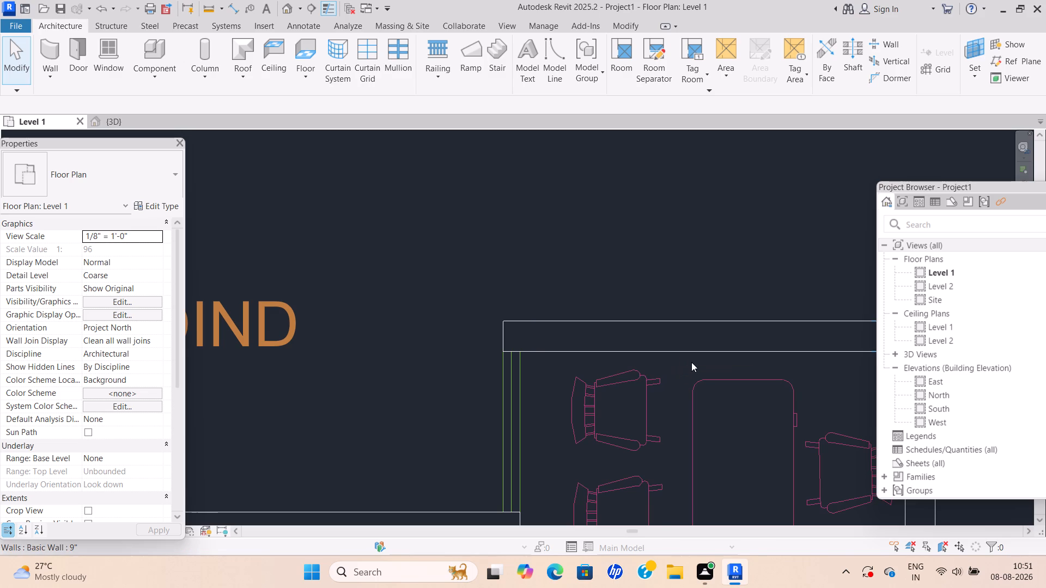
scroll(661, 389, "down", 1)
middle_click_drag(628, 392, 400, 302)
scroll(649, 413, "down", 1)
middle_click_drag(649, 413, 748, 63)
middle_click_drag(550, 199, 705, 503)
scroll(607, 390, "up", 5)
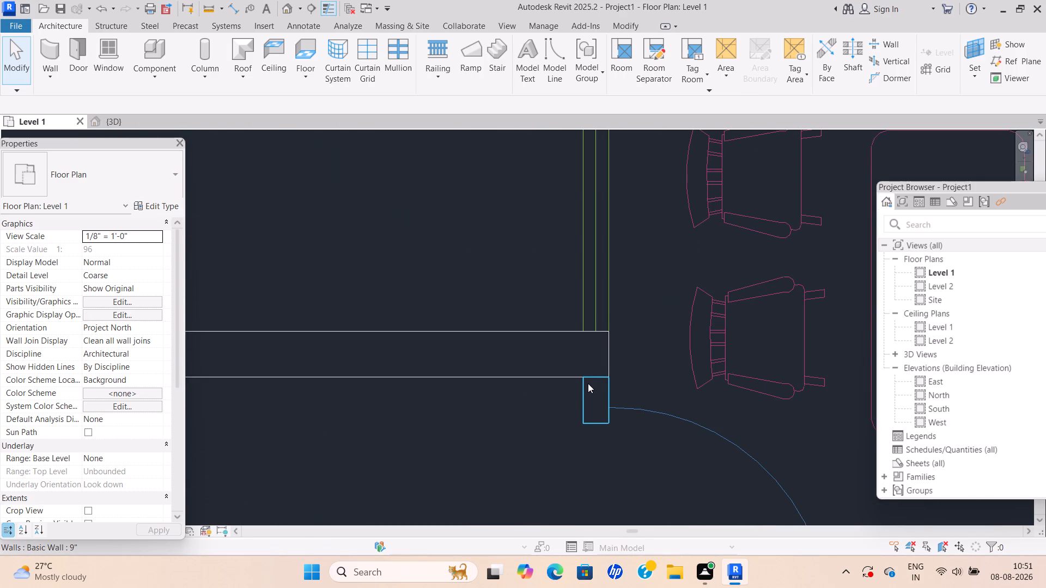
scroll(588, 383, "down", 3)
middle_click_drag(588, 383, 634, 307)
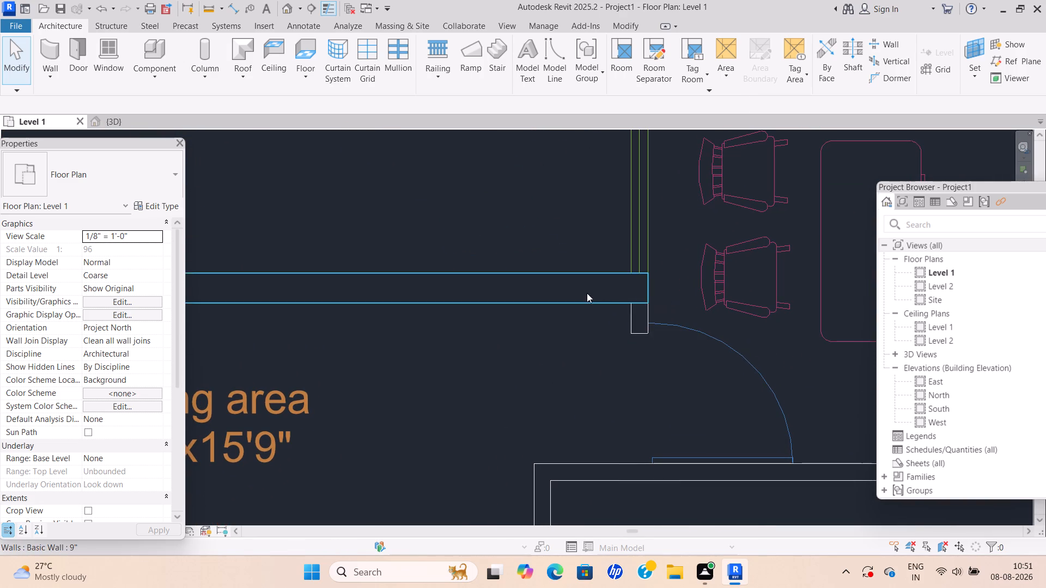
scroll(613, 284, "down", 3)
middle_click_drag(619, 282, 616, 431)
scroll(639, 327, "up", 4)
scroll(633, 476, "down", 2)
middle_click_drag(633, 475, 638, 409)
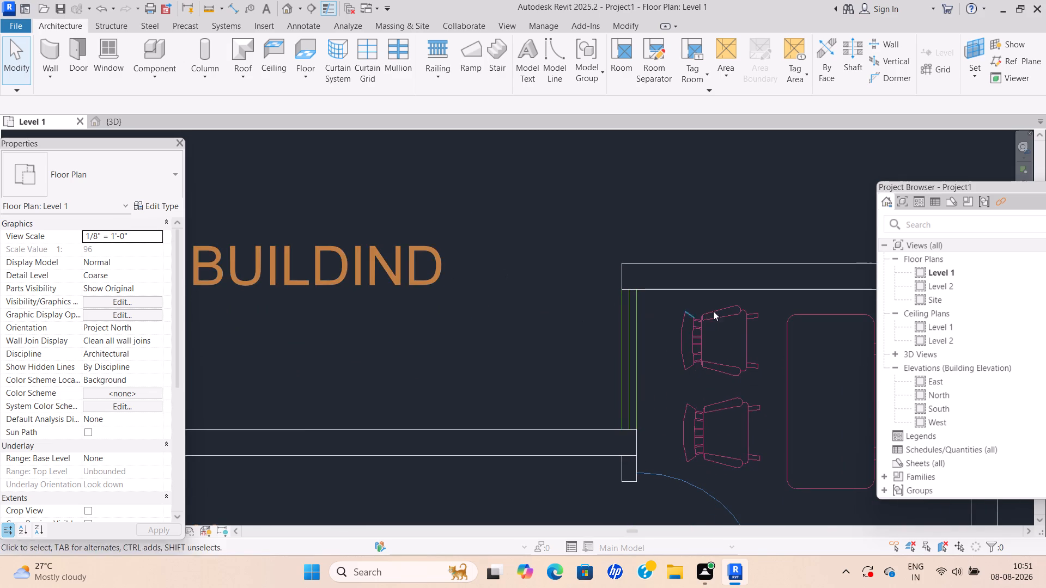
scroll(682, 295, "up", 5)
left_click(593, 284)
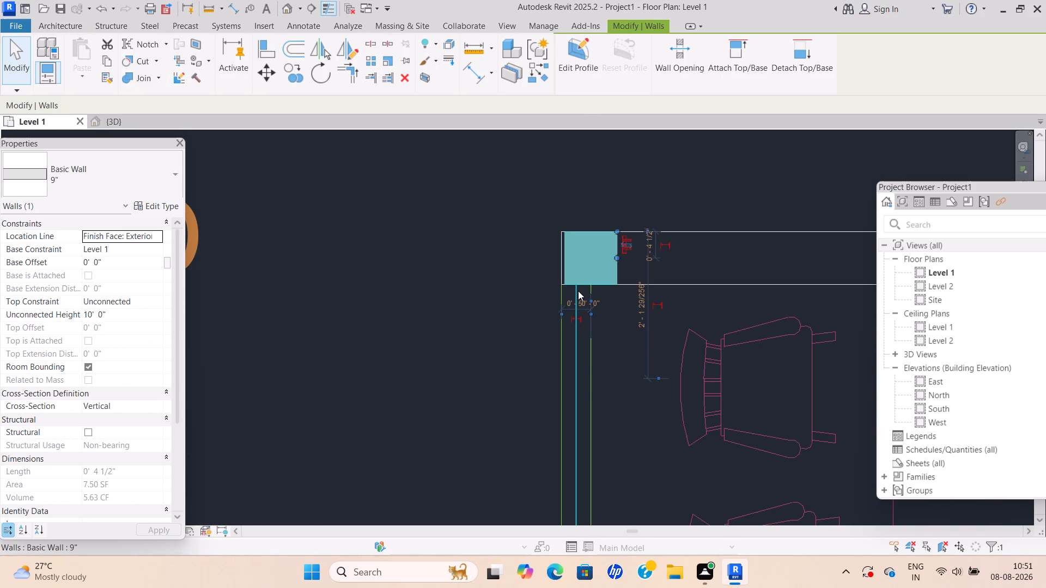
key("Escape")
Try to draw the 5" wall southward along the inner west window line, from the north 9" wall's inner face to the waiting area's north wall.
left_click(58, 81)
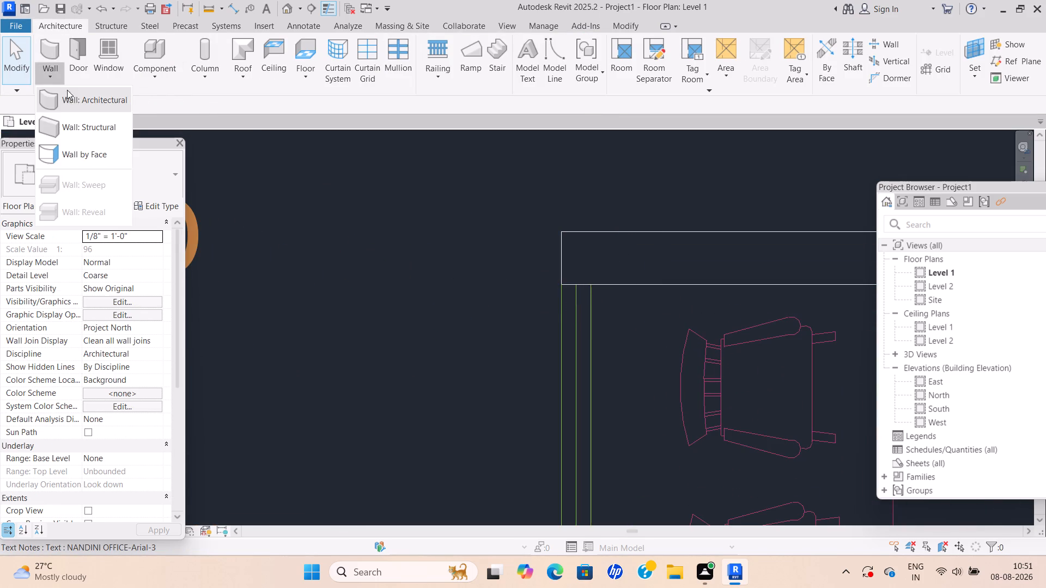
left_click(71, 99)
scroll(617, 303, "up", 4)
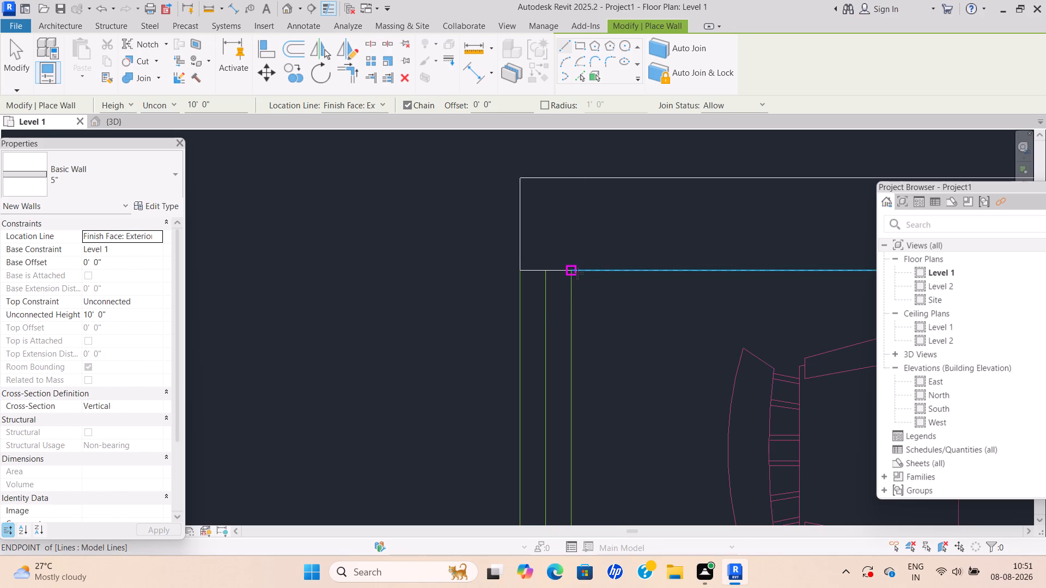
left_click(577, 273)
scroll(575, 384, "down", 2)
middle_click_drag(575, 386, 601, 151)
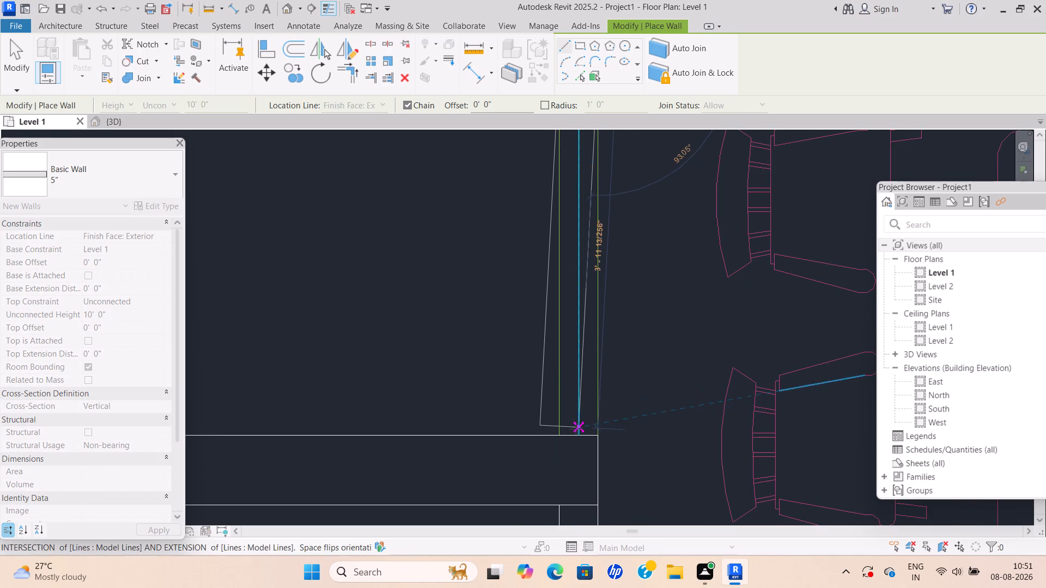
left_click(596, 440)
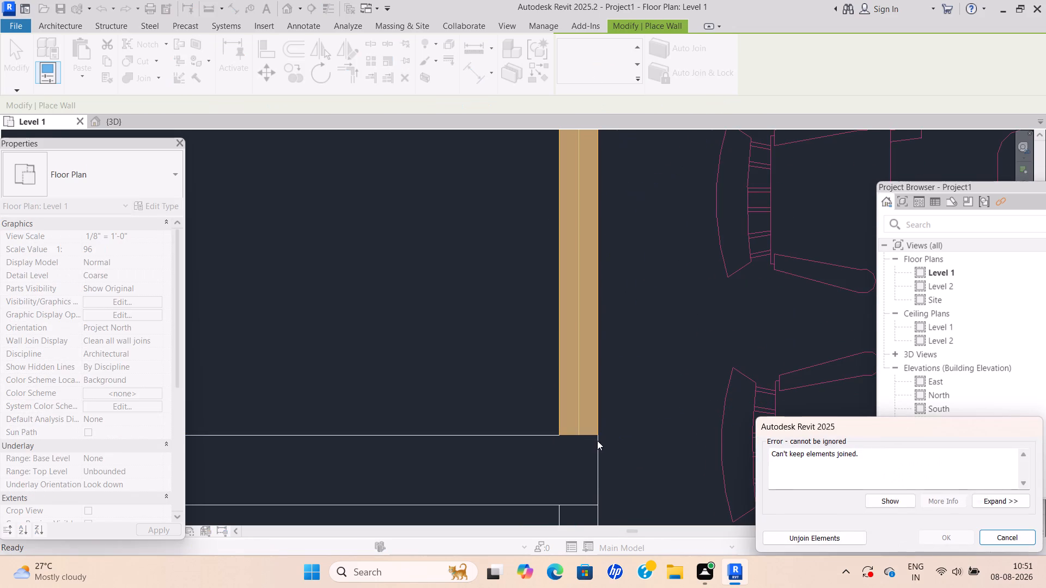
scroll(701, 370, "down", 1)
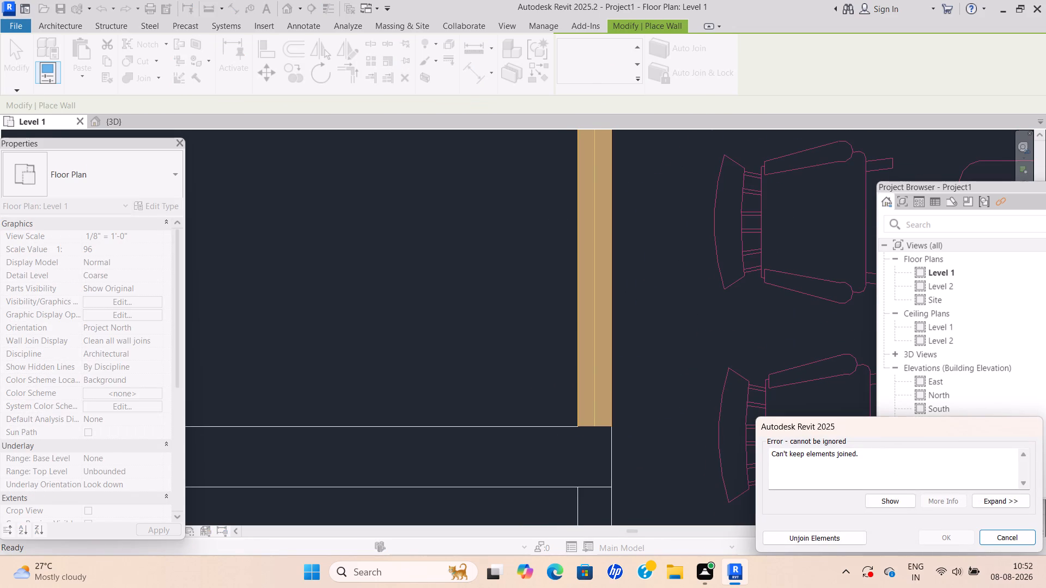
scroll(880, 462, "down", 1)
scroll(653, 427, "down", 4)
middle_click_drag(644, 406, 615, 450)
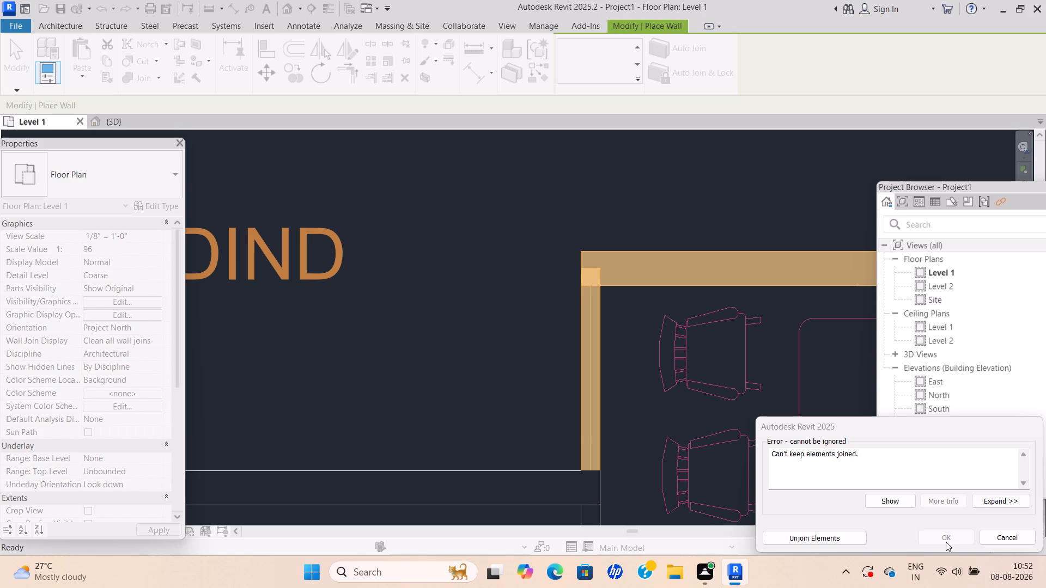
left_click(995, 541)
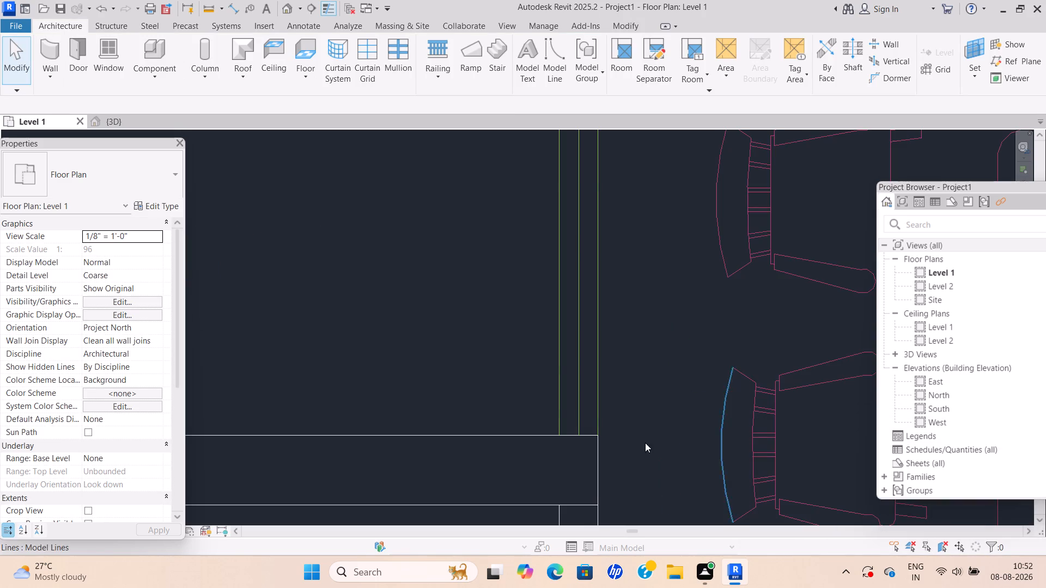
Examine the west window lines and where they meet the walls at their north and south ends.
scroll(586, 340, "down", 5)
middle_click_drag(590, 331, 594, 418)
scroll(595, 404, "up", 4)
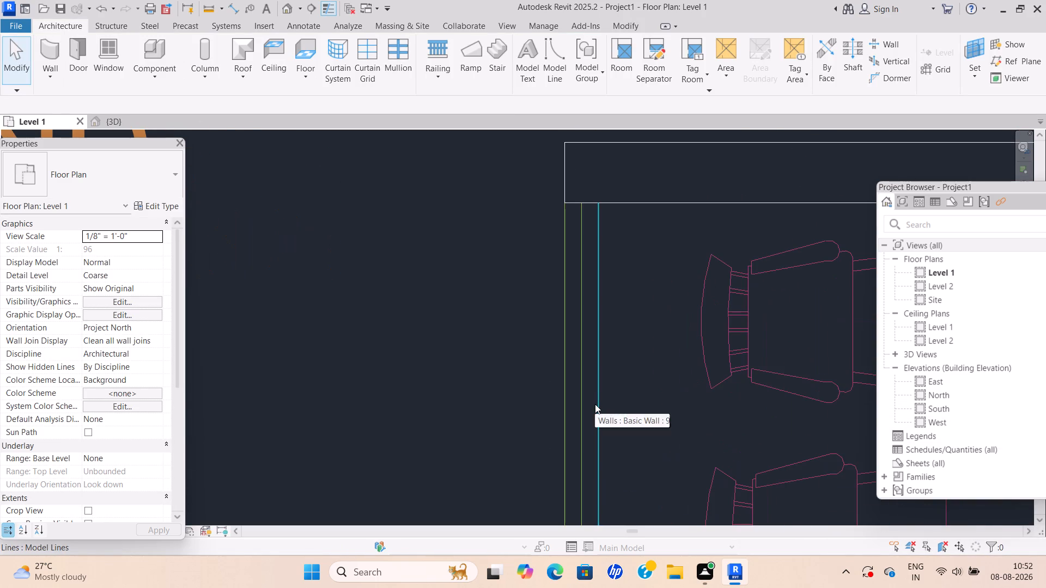
key("Escape")
key("Escape")
key("Escape")
key("Escape")
key("Escape")
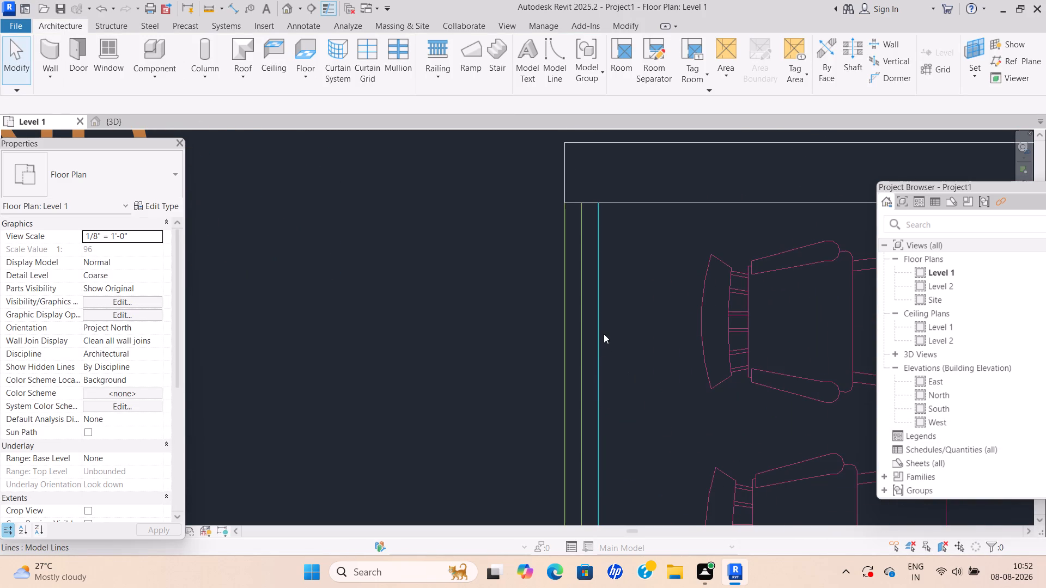
scroll(596, 382, "down", 2)
middle_click_drag(596, 382, 607, 371)
scroll(604, 371, "up", 4)
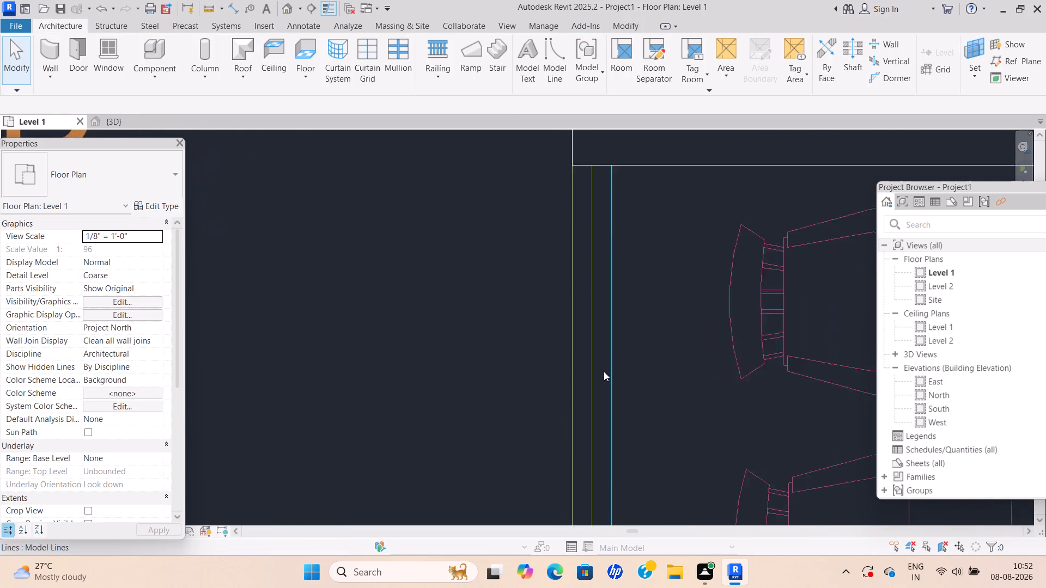
scroll(604, 371, "up", 1)
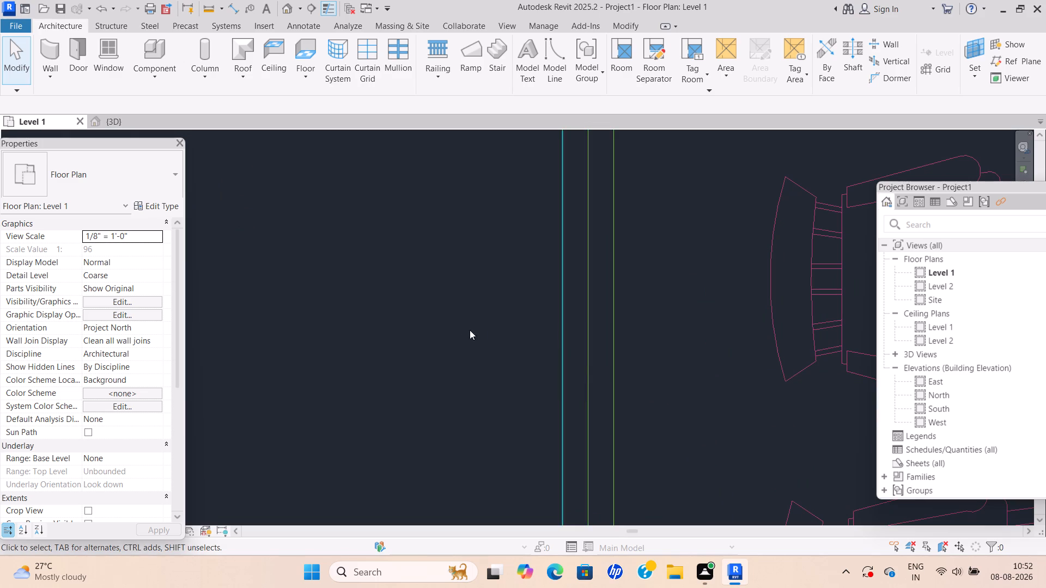
key("Escape")
scroll(628, 390, "down", 4)
middle_click(628, 391)
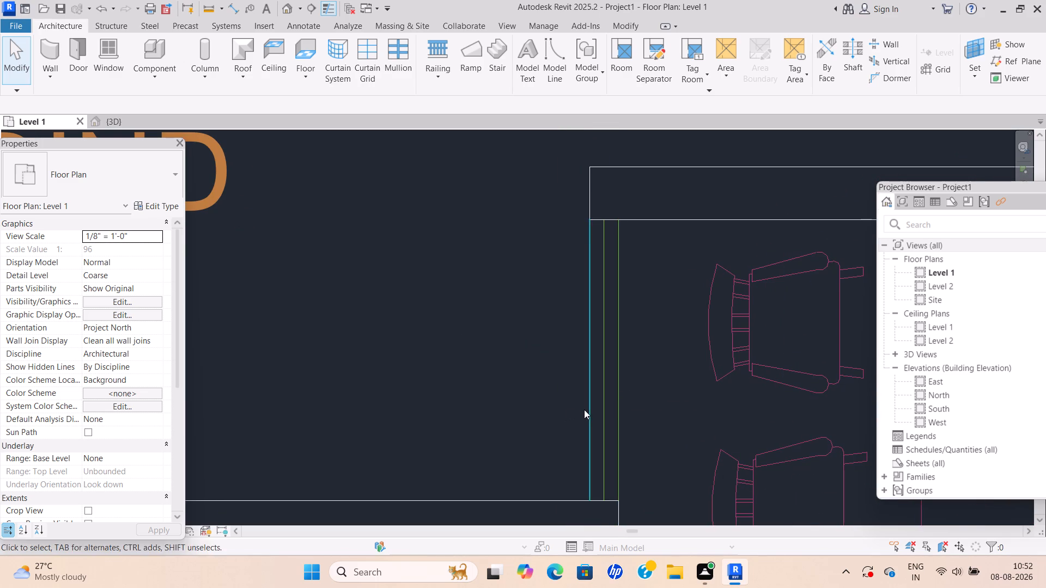
scroll(584, 409, "down", 2)
middle_click_drag(586, 406, 592, 396)
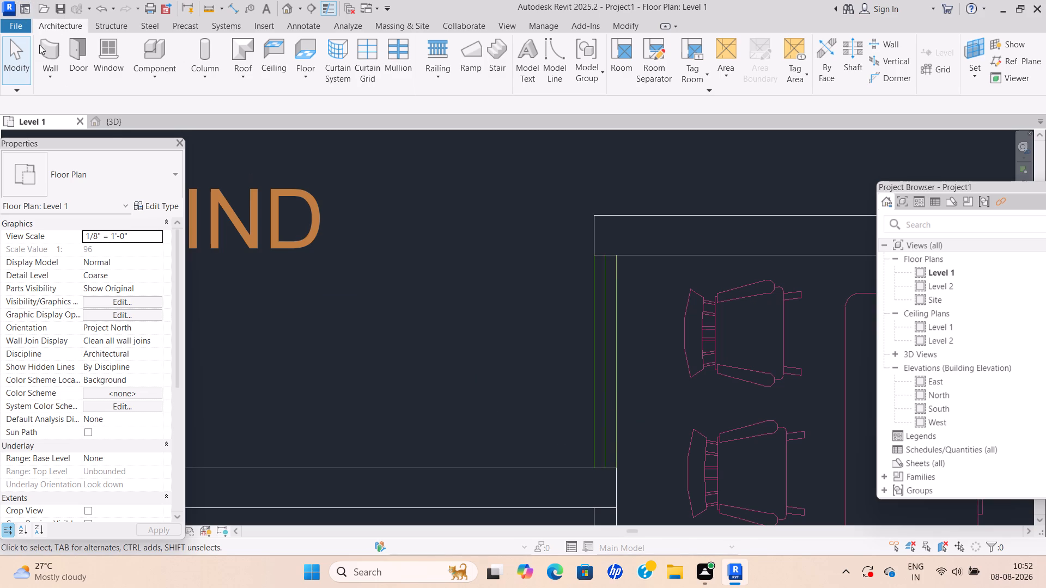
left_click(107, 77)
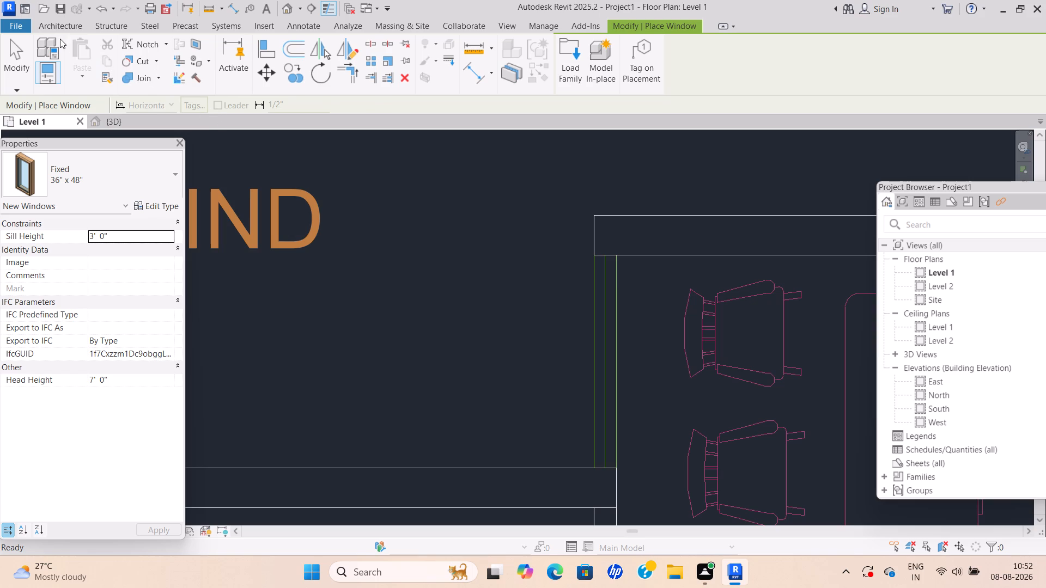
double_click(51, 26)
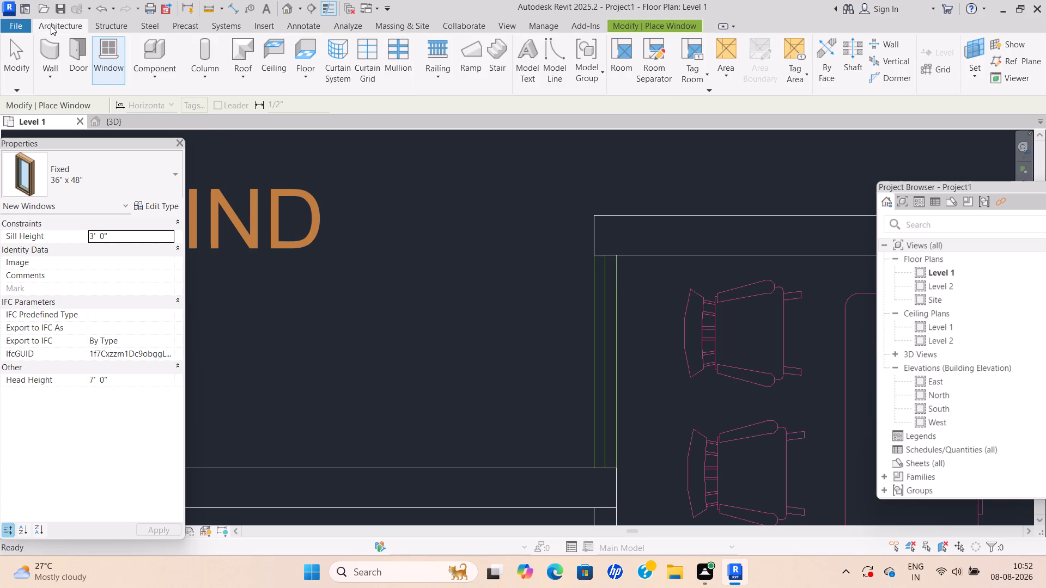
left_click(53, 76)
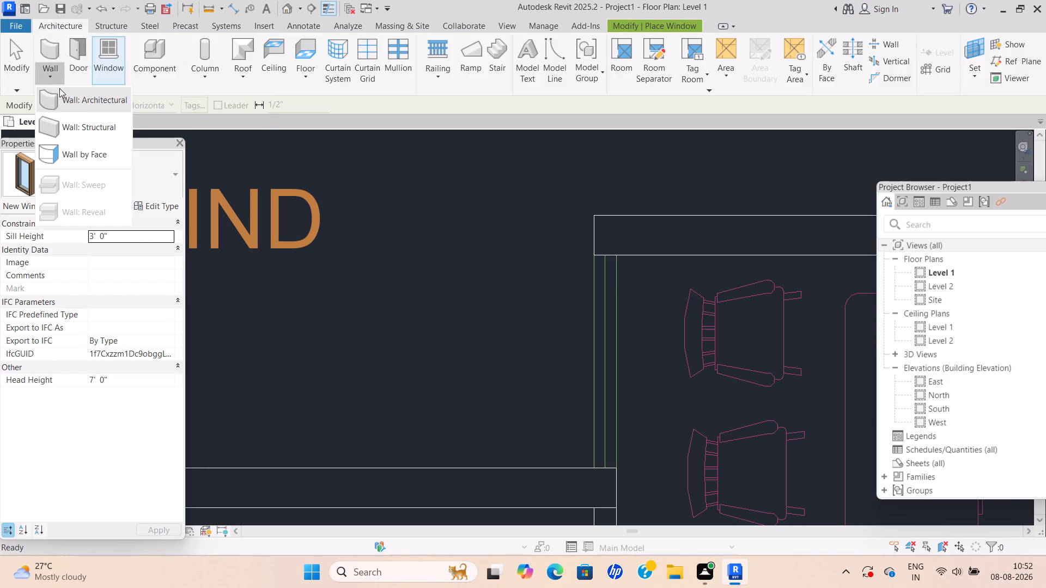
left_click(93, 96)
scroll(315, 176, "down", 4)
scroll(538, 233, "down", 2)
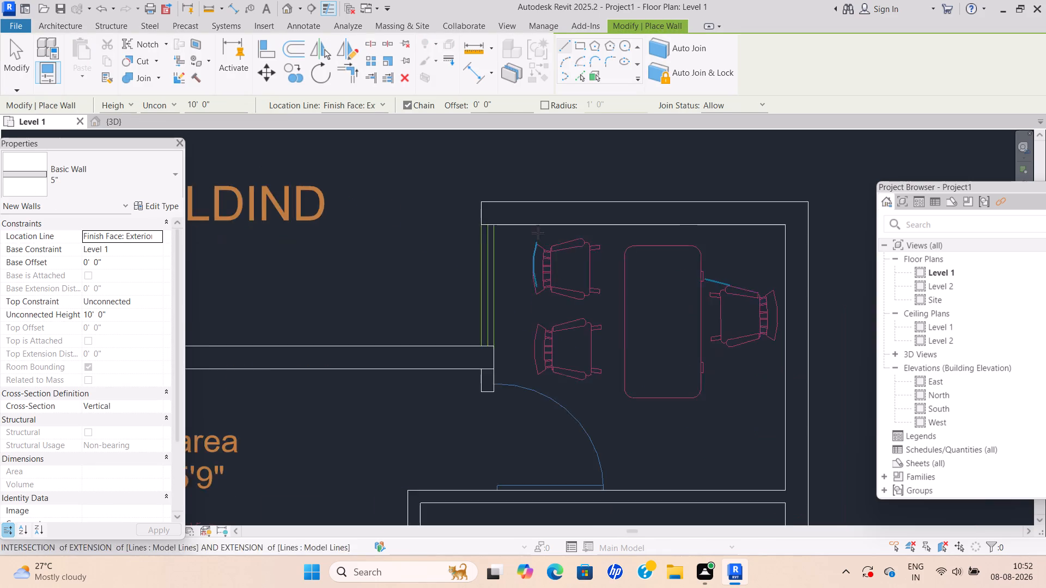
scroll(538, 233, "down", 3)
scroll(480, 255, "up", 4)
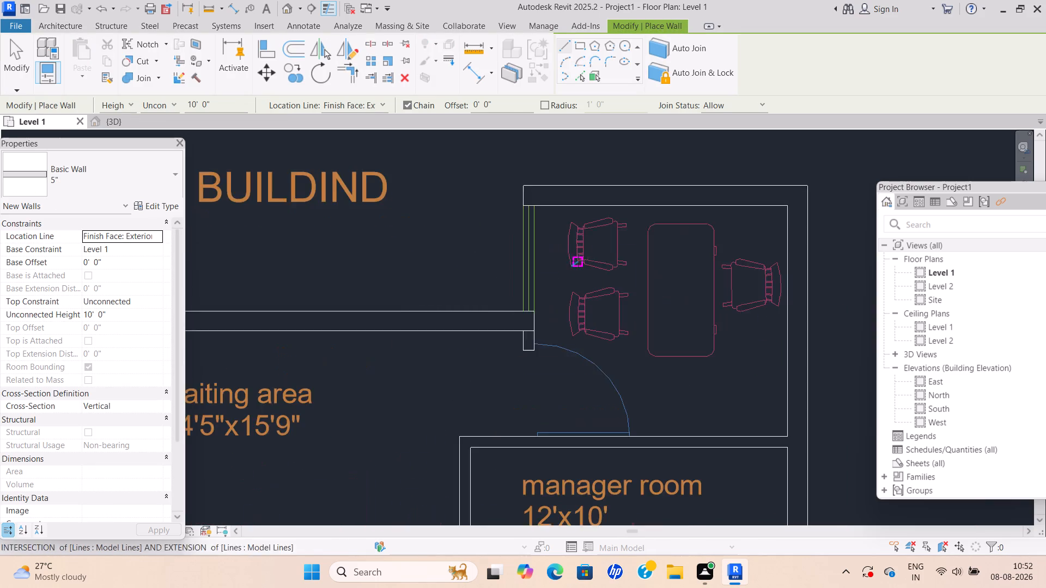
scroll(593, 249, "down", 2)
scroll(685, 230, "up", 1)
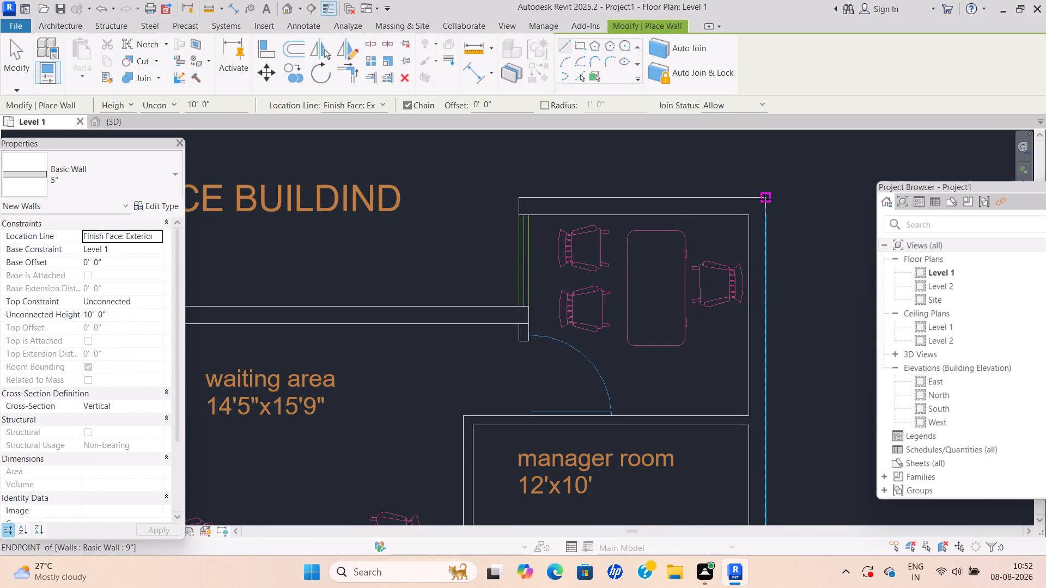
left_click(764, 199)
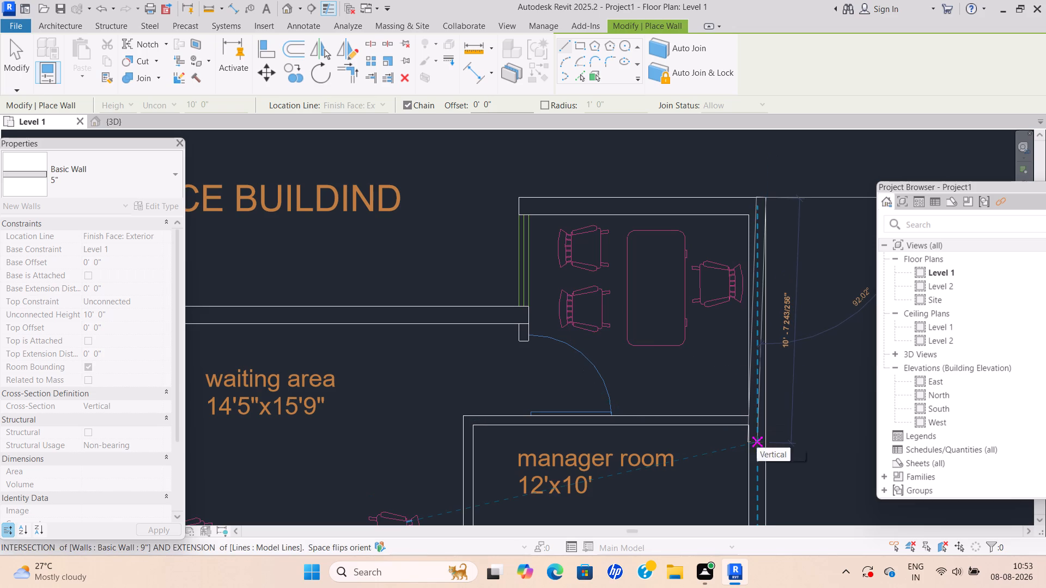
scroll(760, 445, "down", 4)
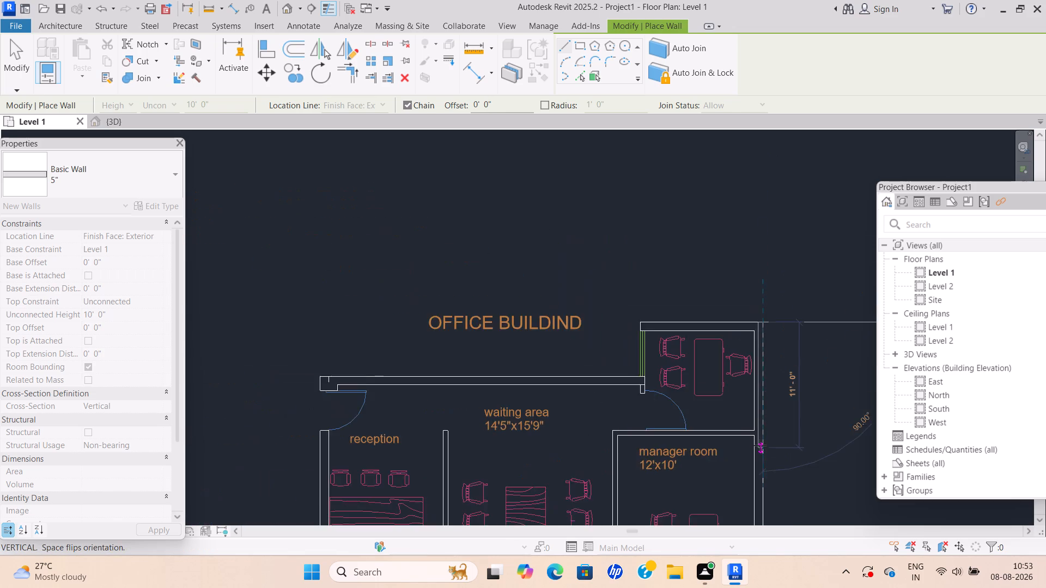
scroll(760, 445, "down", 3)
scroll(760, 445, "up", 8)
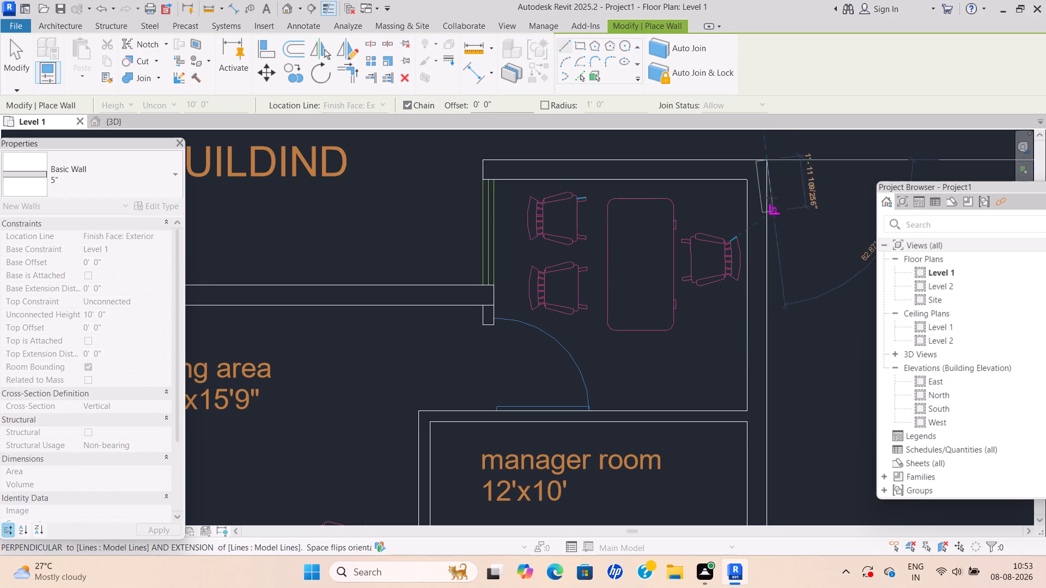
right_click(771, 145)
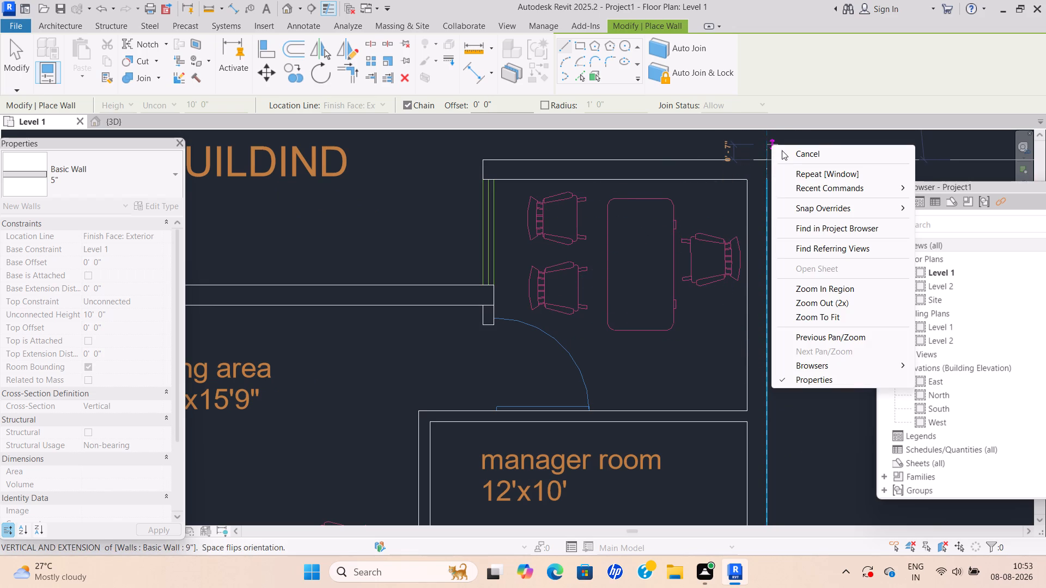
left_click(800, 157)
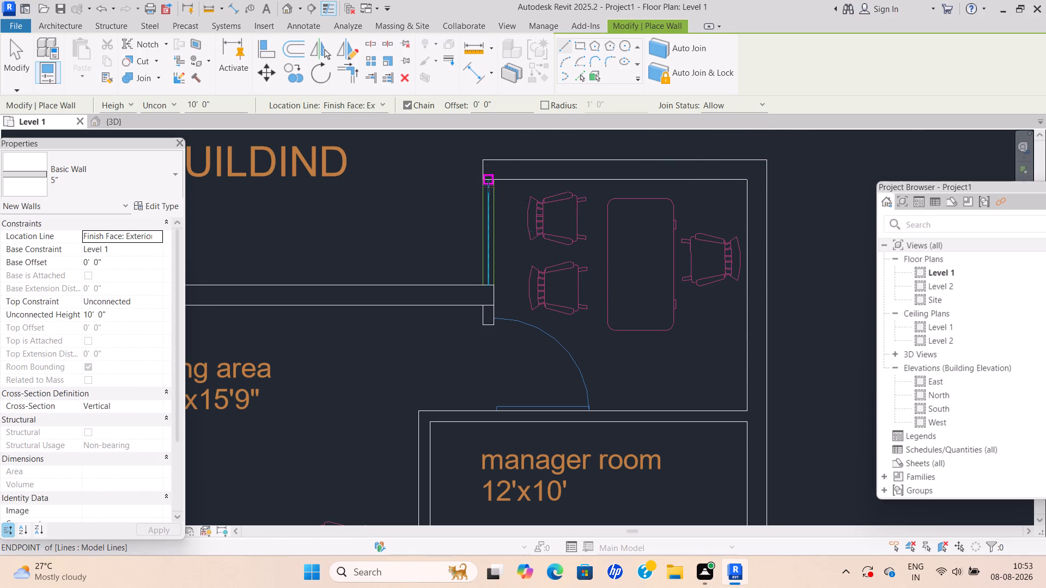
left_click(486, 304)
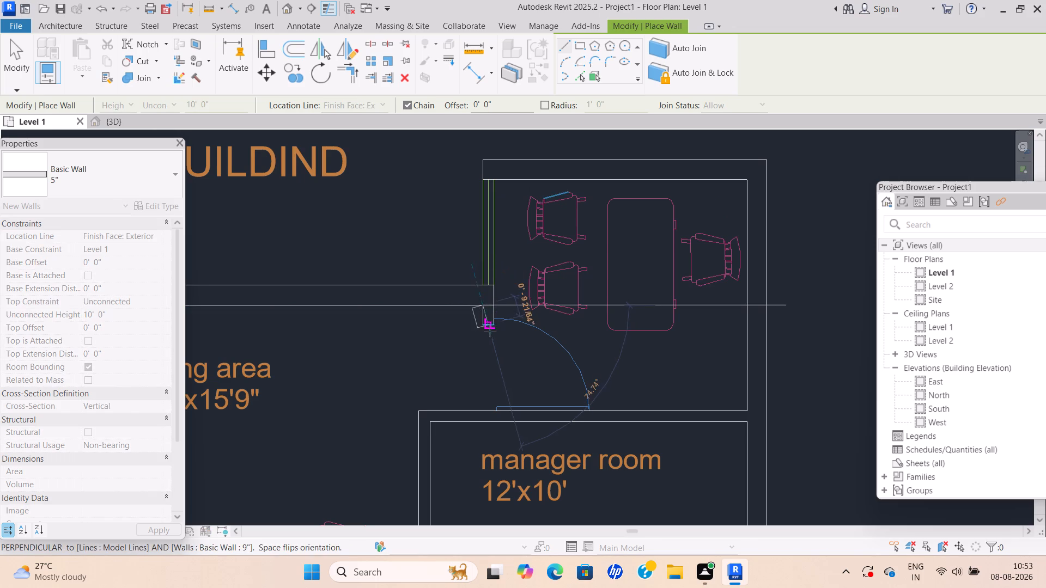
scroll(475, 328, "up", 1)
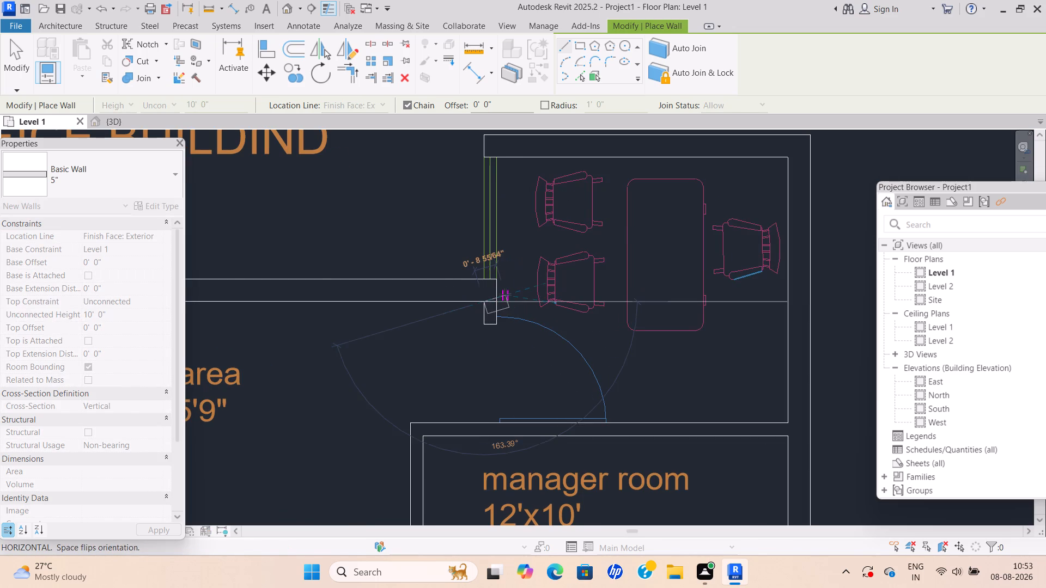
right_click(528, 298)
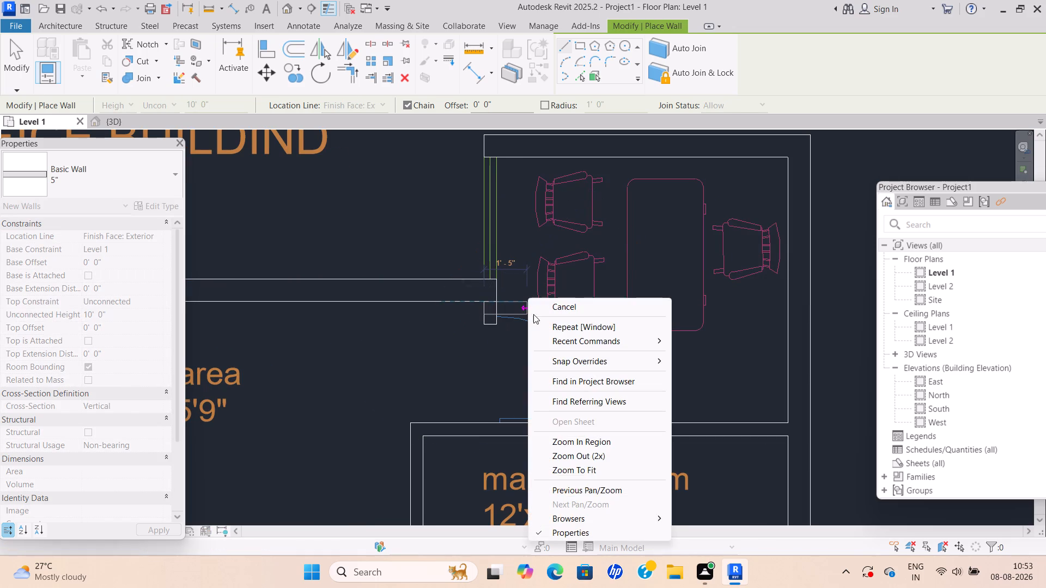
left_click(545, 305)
Draw a short 5" wall northward from the midpoint of the stub wall's south end beside the door to the waiting area's north wall.
scroll(508, 318, "down", 4)
scroll(497, 323, "up", 4)
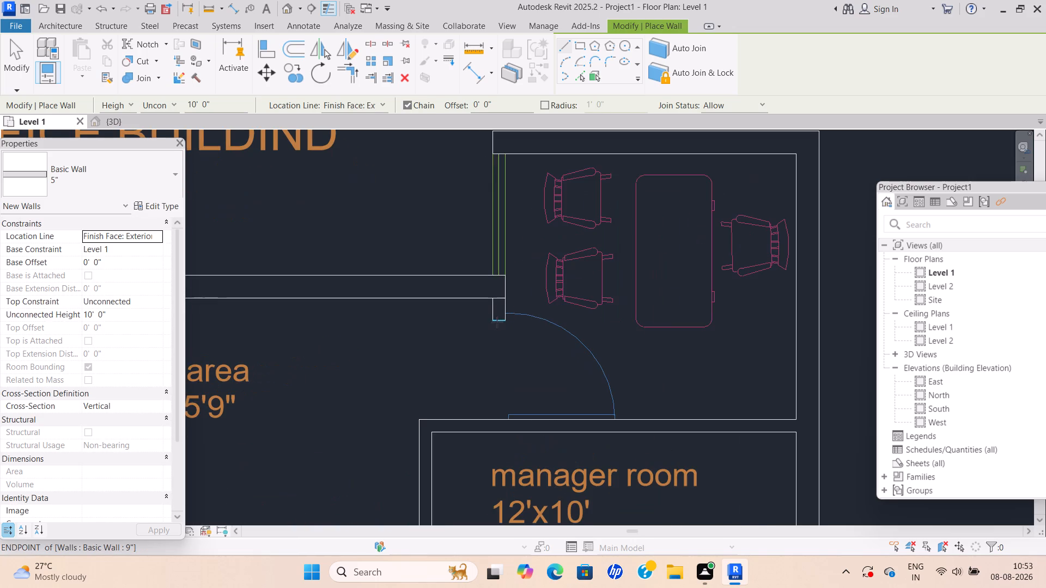
scroll(500, 317, "up", 4)
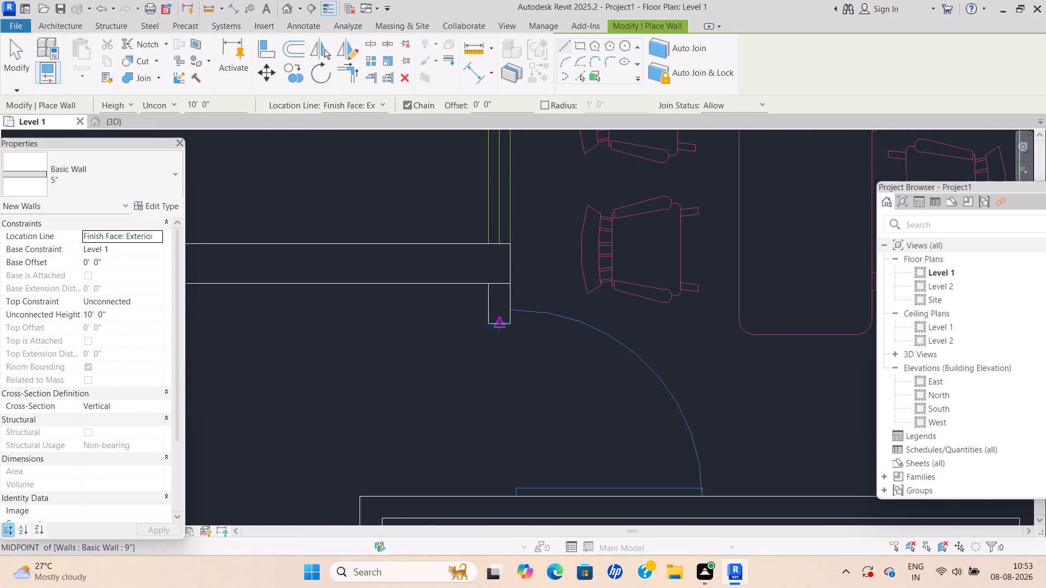
left_click(499, 326)
scroll(502, 285, "up", 5)
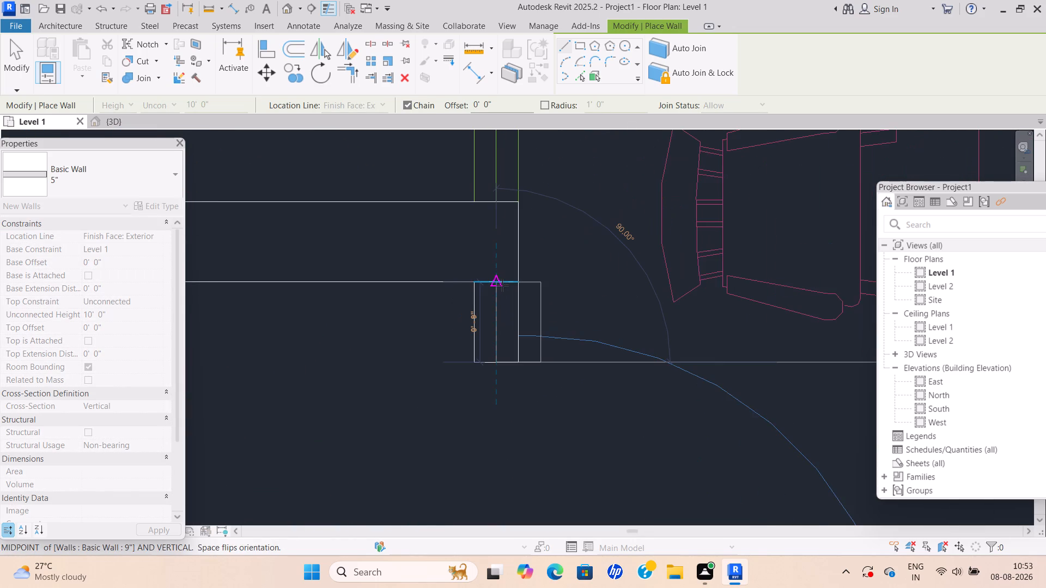
left_click(497, 283)
scroll(510, 315, "down", 2)
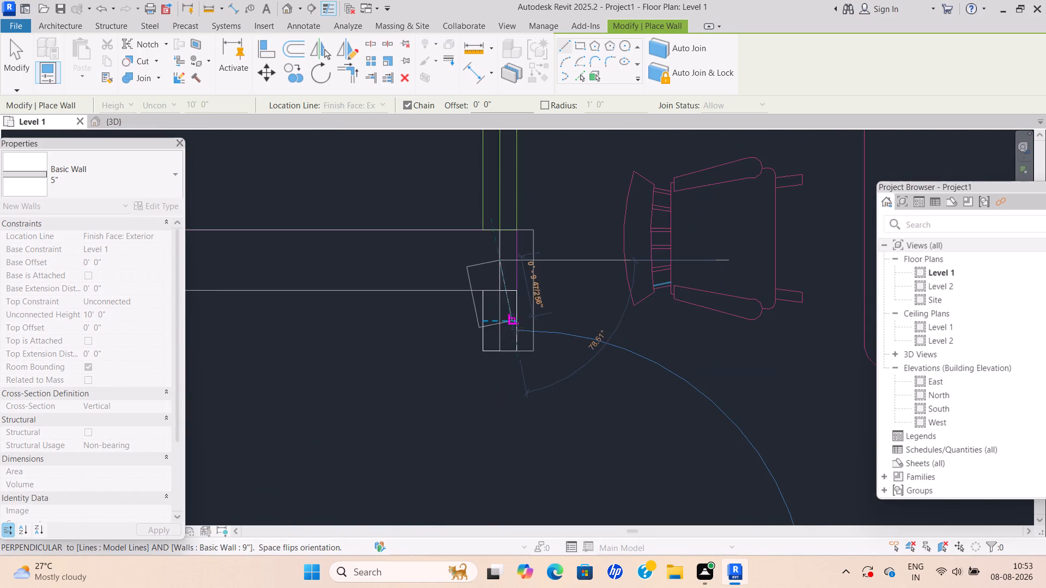
scroll(490, 284, "down", 1)
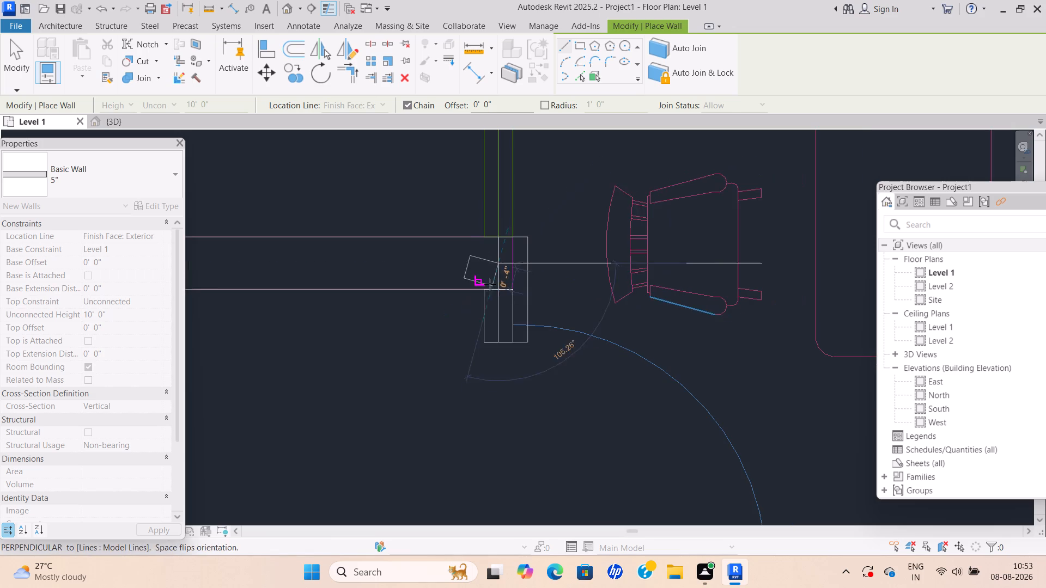
right_click(552, 244)
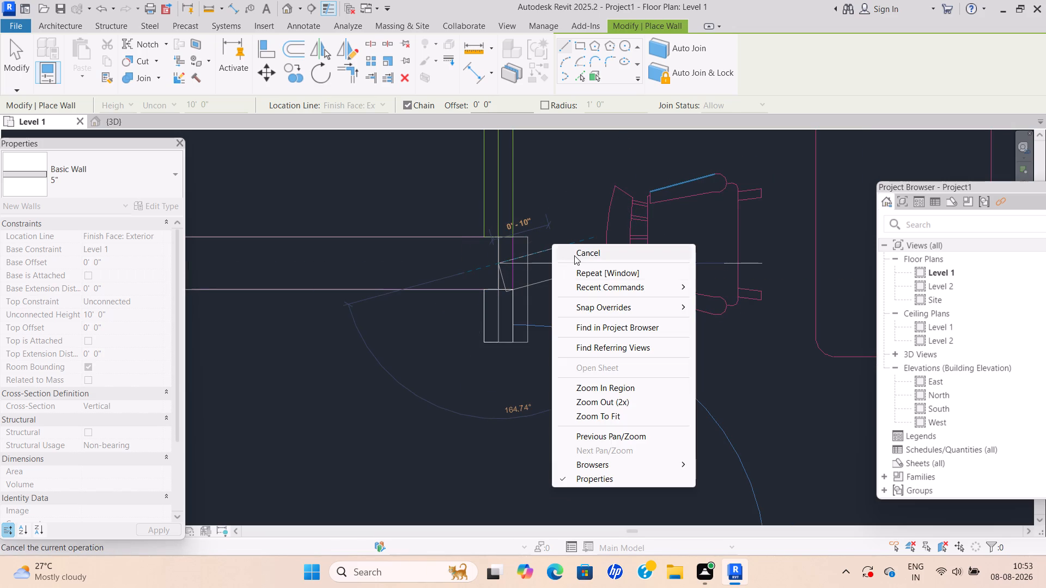
left_click(574, 255)
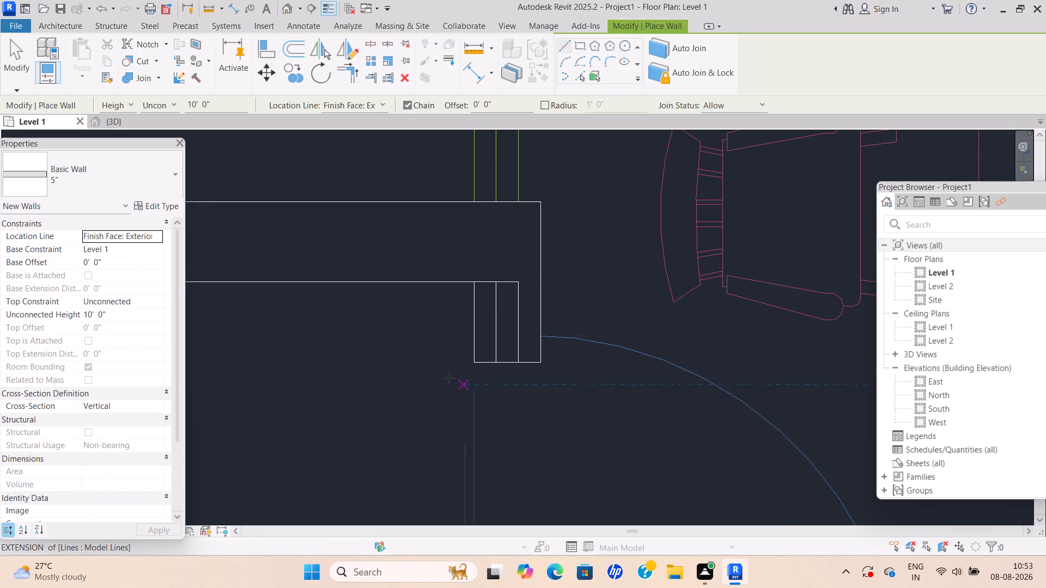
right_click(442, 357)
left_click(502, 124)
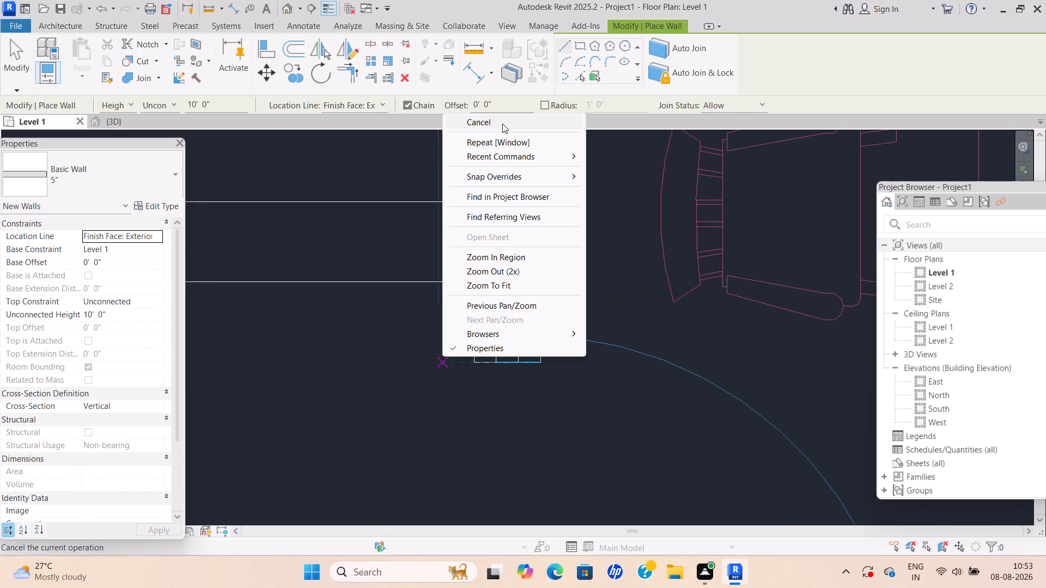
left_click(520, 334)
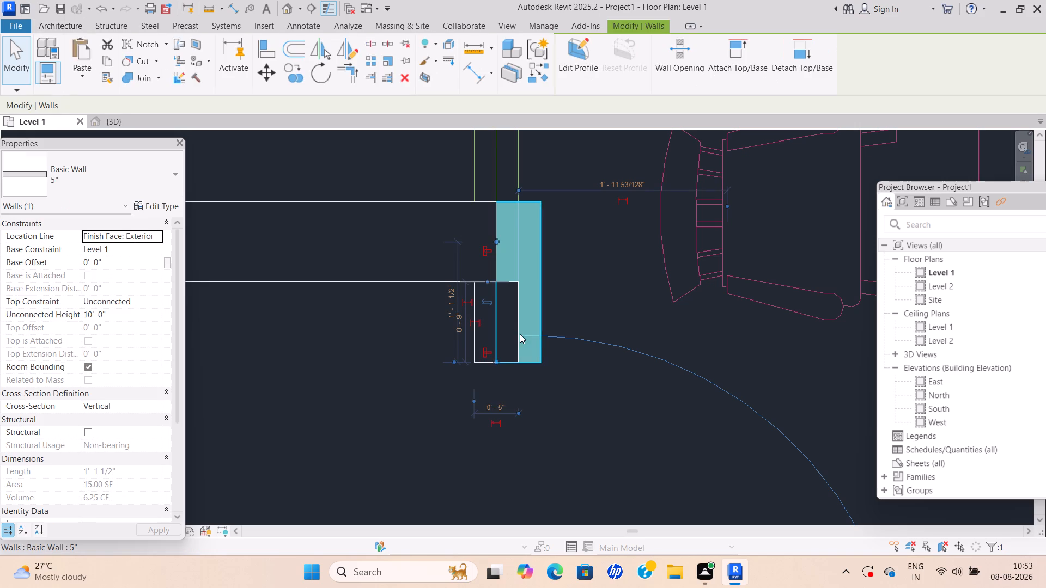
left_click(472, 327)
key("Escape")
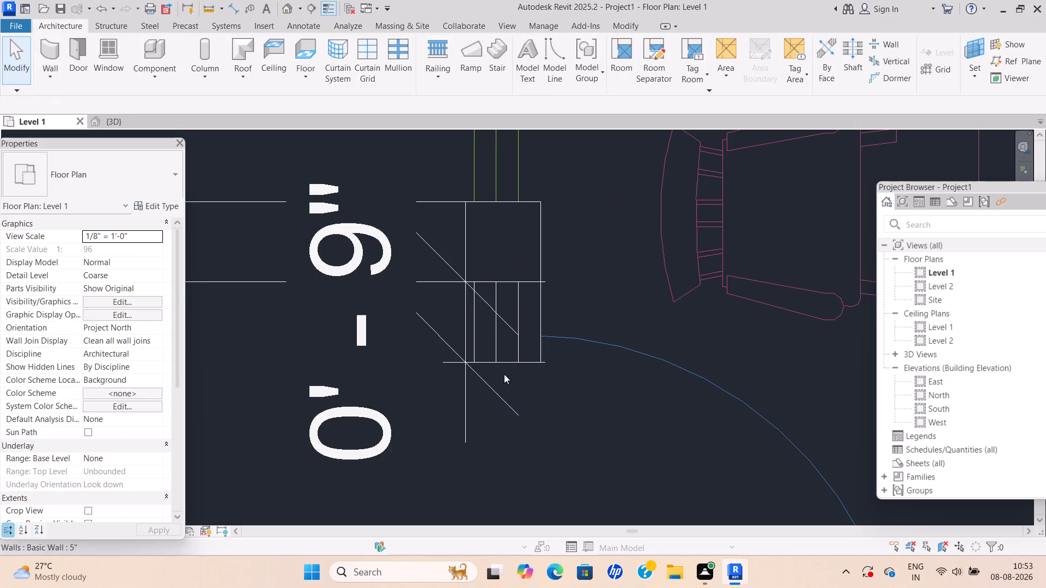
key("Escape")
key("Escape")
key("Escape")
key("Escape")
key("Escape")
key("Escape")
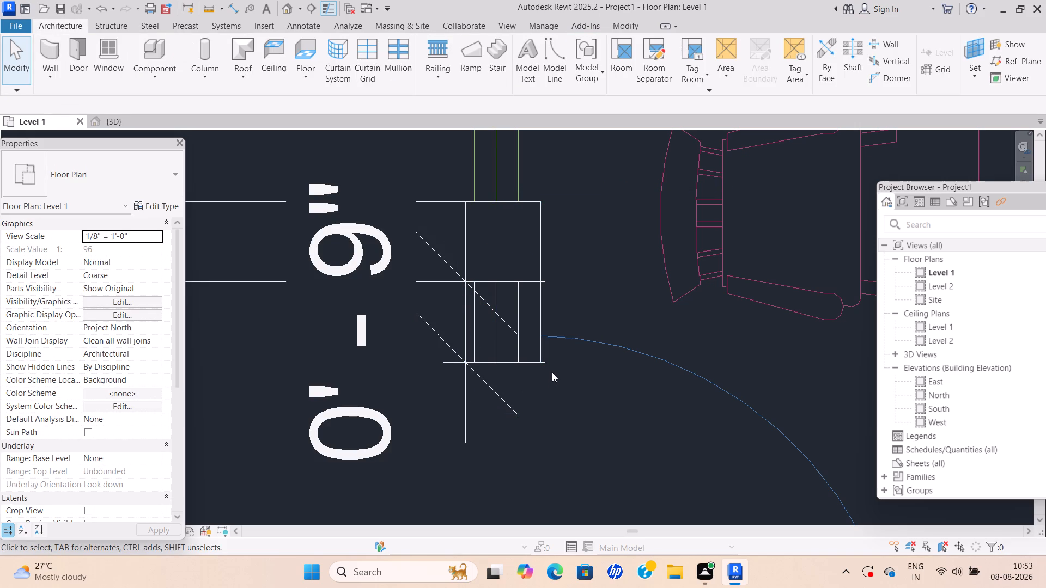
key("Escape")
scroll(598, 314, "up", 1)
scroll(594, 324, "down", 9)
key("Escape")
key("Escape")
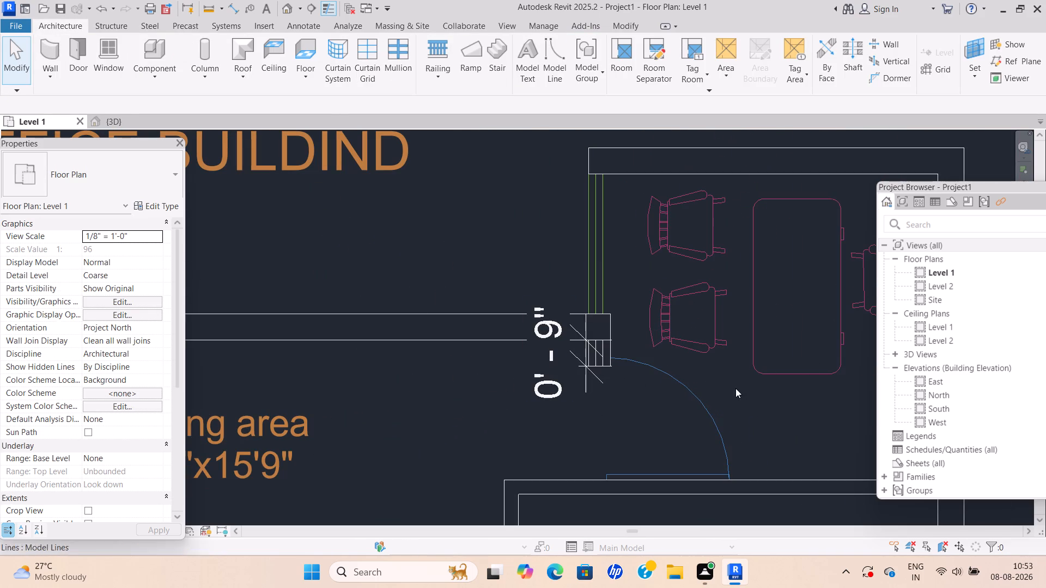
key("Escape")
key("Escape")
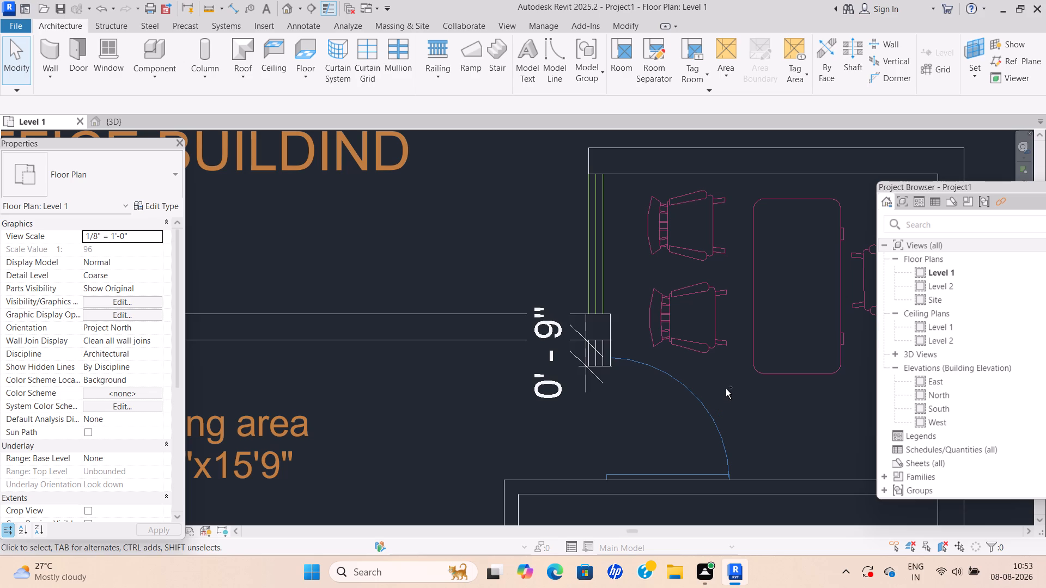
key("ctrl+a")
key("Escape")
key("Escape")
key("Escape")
Undo the permanent dimension and the short 5" wall added at the stub wall beside the door.
key("ctrl+z")
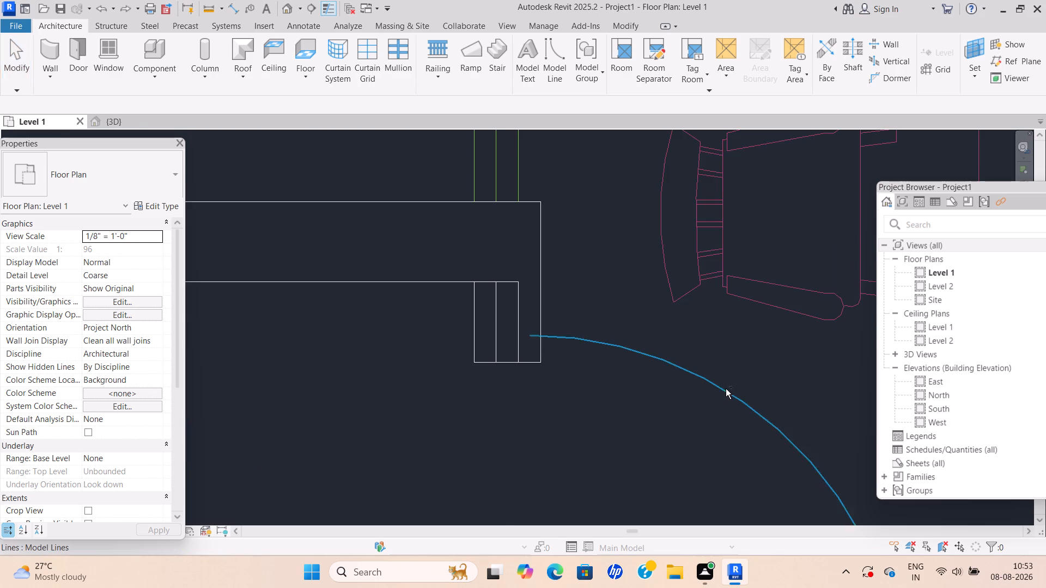
scroll(695, 411, "down", 5)
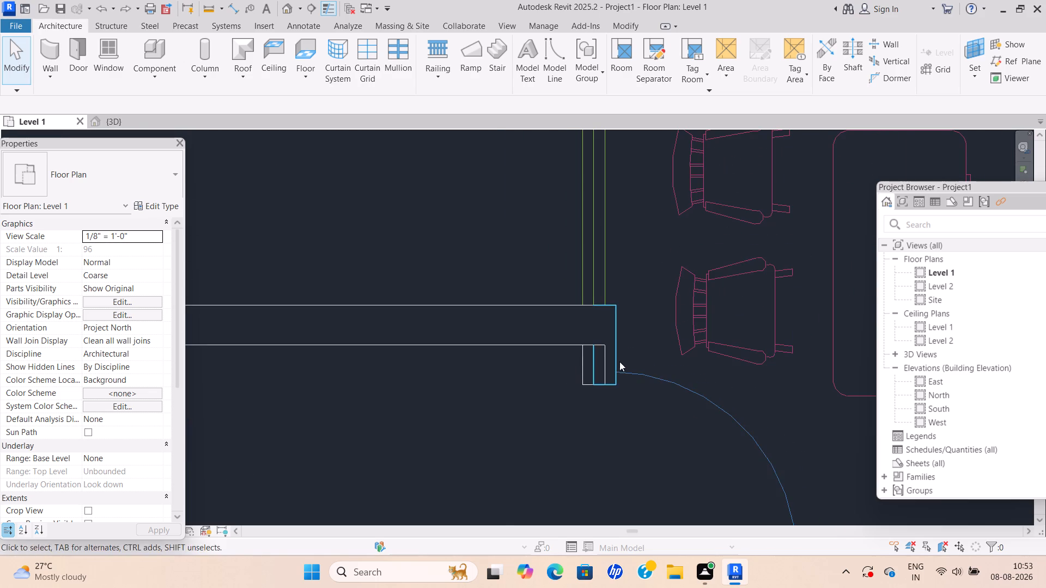
scroll(619, 356, "up", 4)
key("ctrl+z")
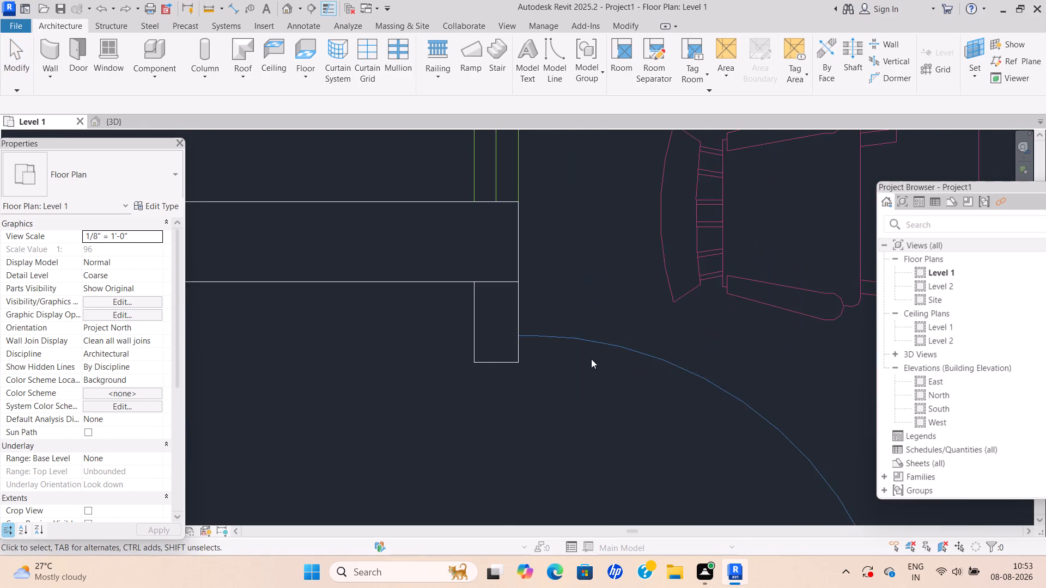
Delete the two short 9" wall pieces at the north room's northwest corner, above the west window lines.
scroll(591, 359, "down", 5)
middle_click_drag(550, 301, 553, 412)
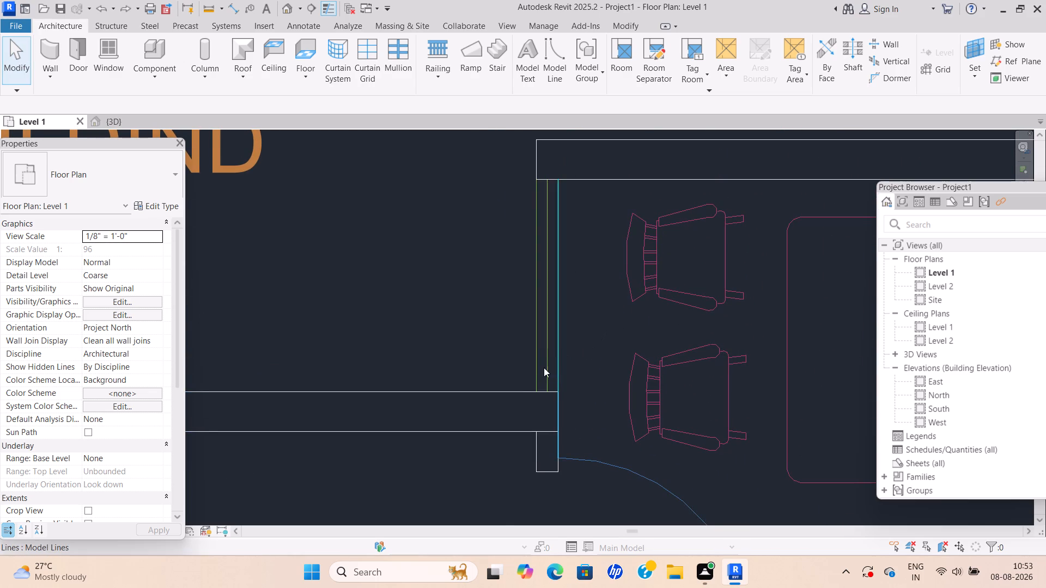
scroll(558, 389, "down", 2)
middle_click_drag(564, 388, 591, 431)
scroll(577, 411, "up", 5)
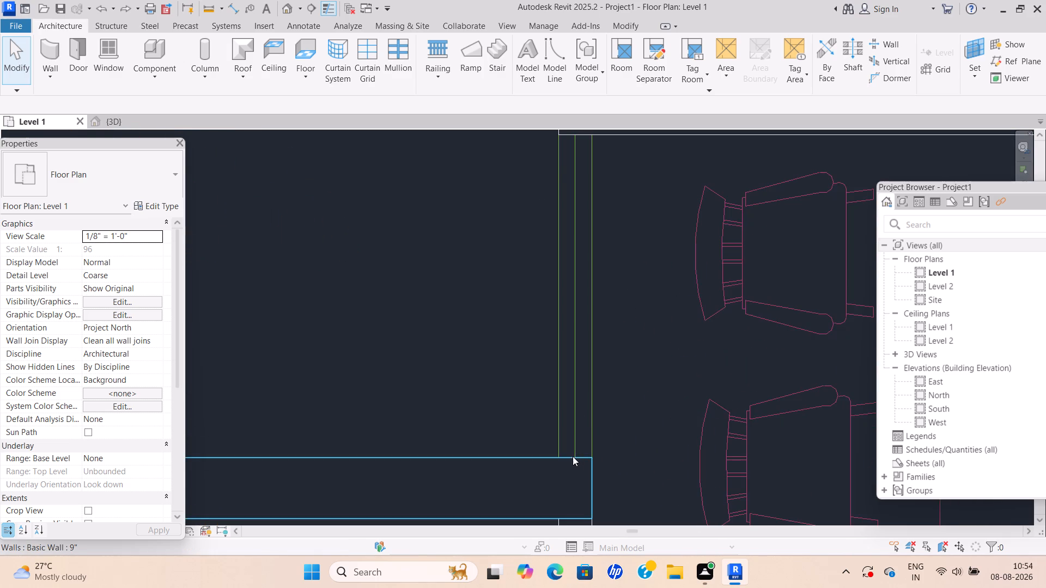
scroll(571, 452, "down", 3)
middle_click_drag(569, 441, 569, 412)
middle_click_drag(599, 241, 437, 387)
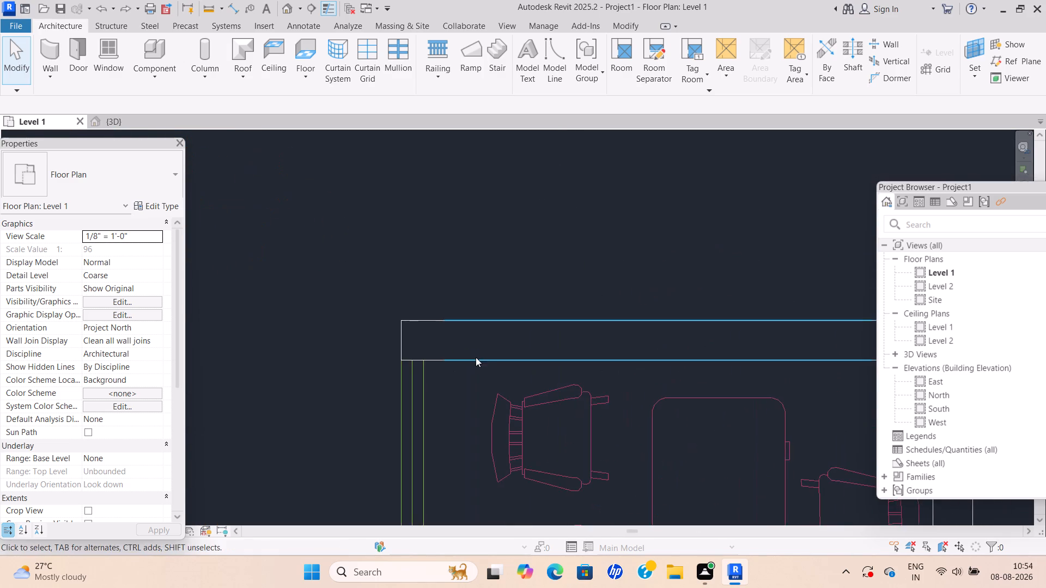
scroll(476, 357, "down", 2)
middle_click(461, 356)
scroll(419, 350, "up", 4)
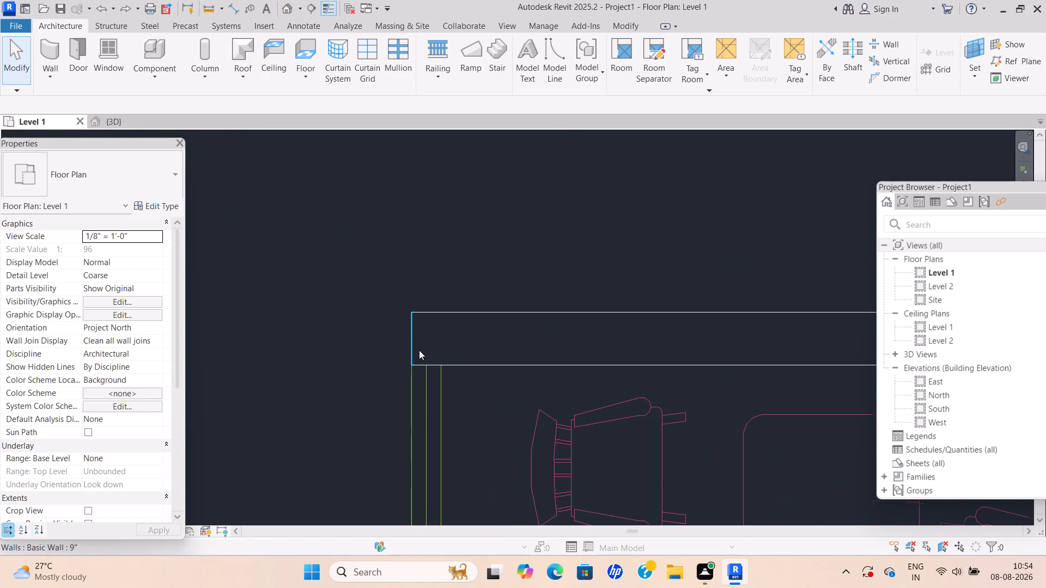
left_click(411, 343)
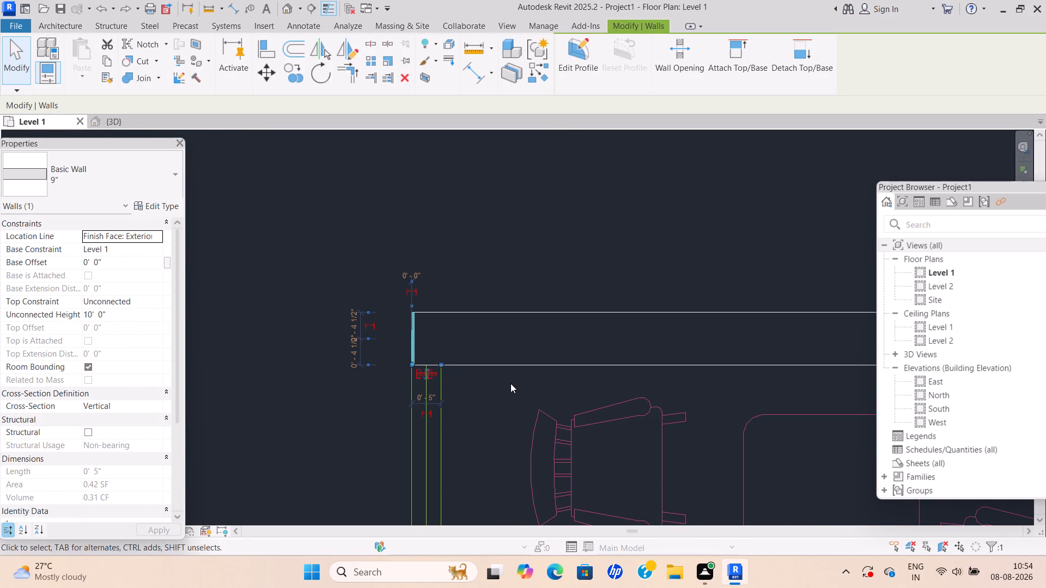
key("Home")
key("Home")
key("Delete")
scroll(422, 356, "up", 4)
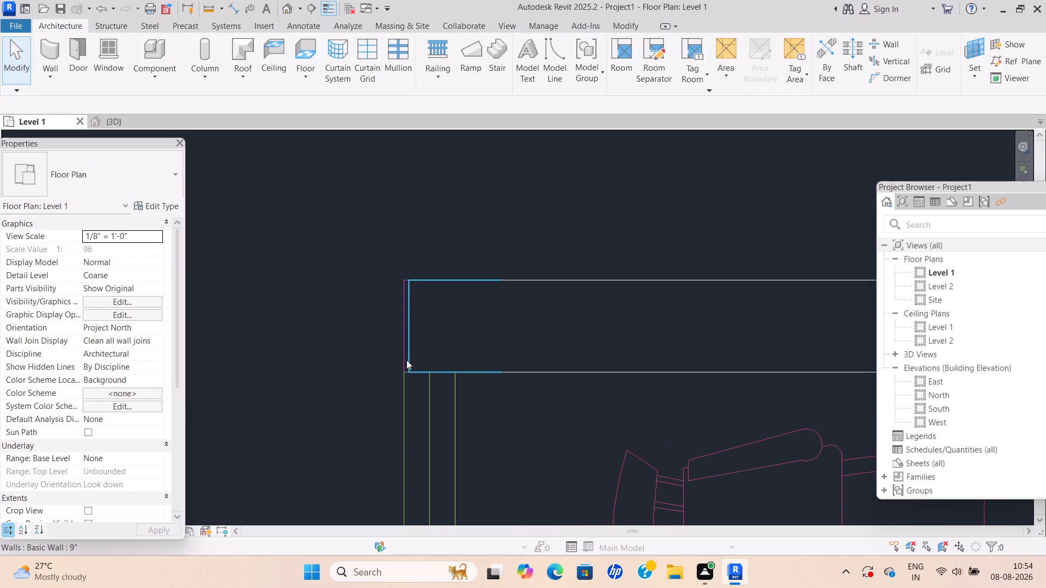
left_click(409, 361)
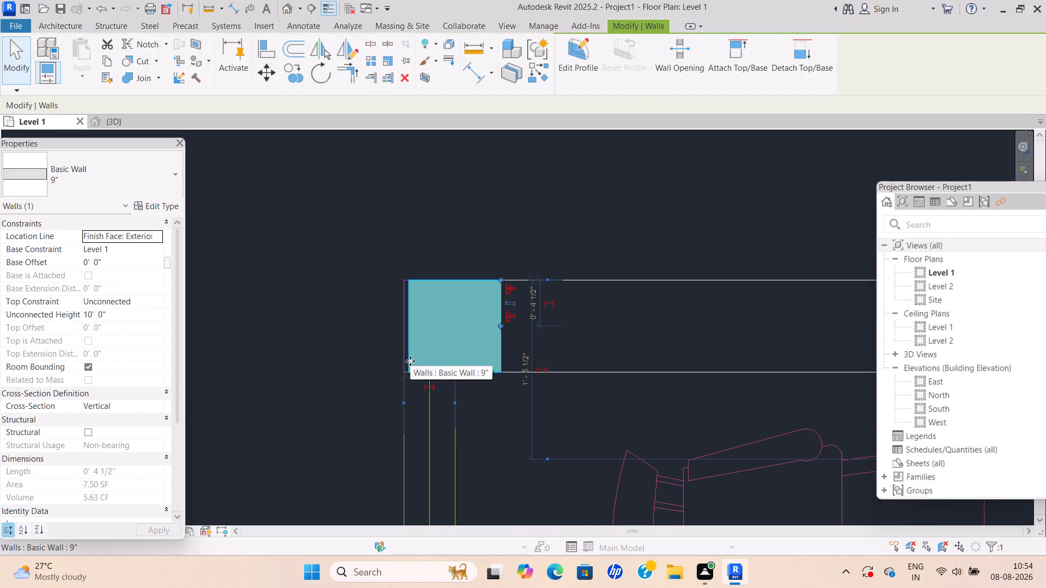
key("Delete")
Draw a 5" wall southward along the inner west window line, from the north 9" wall's outer corner to the waiting area's north wall.
scroll(423, 359, "down", 4)
middle_click_drag(429, 356, 456, 298)
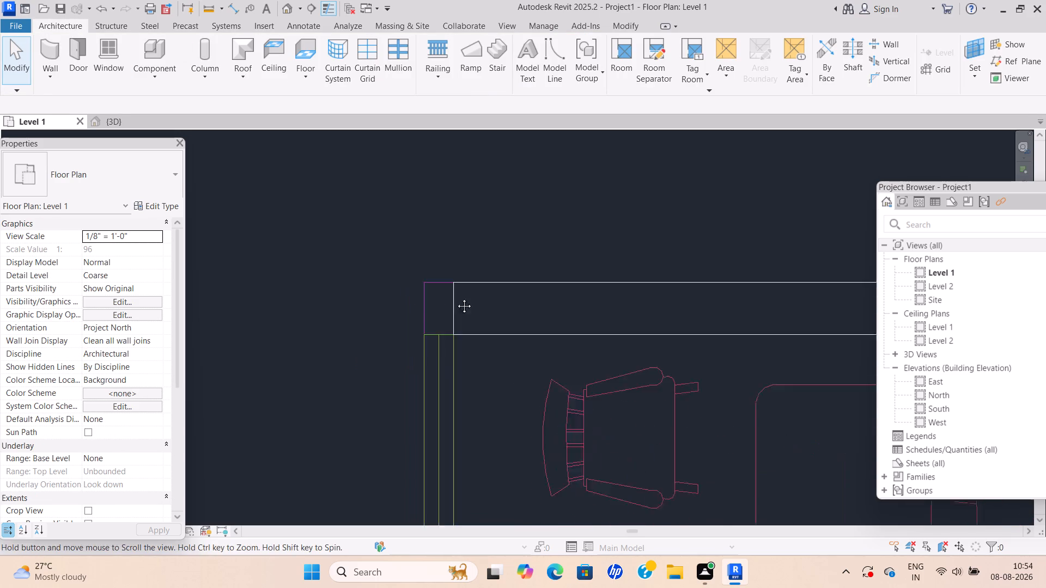
middle_click_drag(456, 298, 469, 279)
key("Escape")
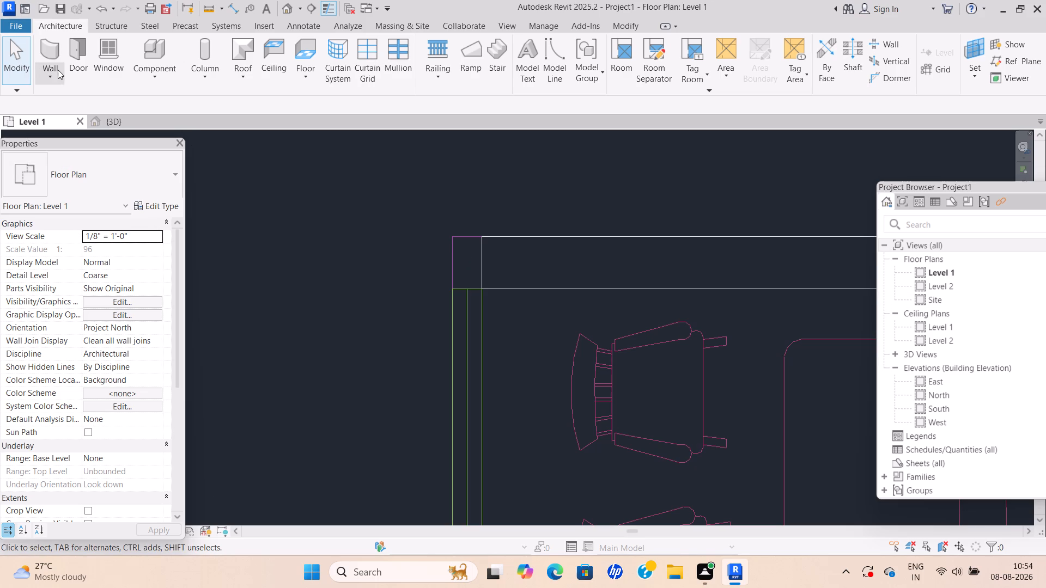
left_click(43, 76)
left_click(62, 96)
scroll(356, 244, "up", 4)
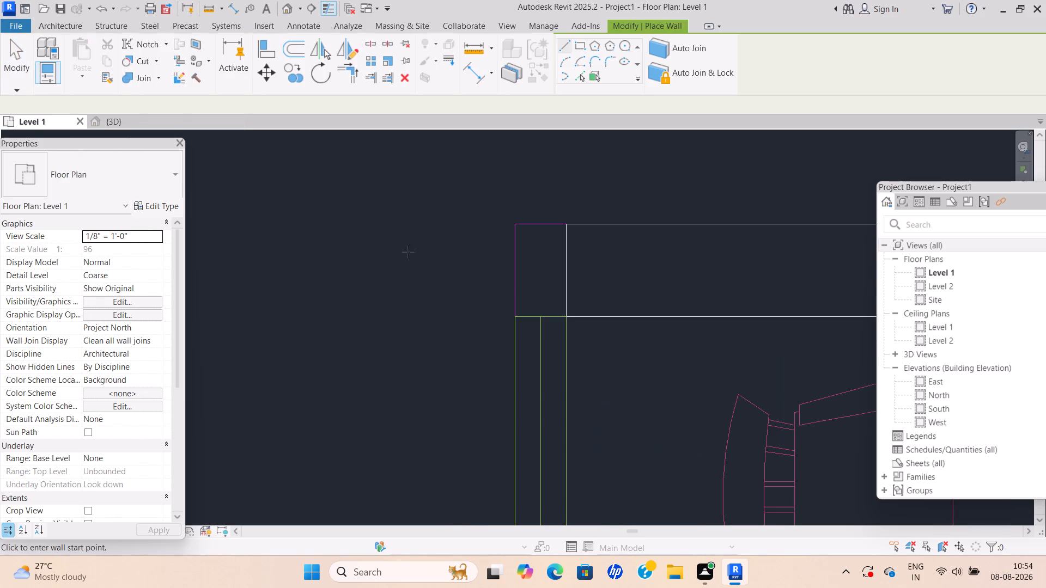
left_click(567, 224)
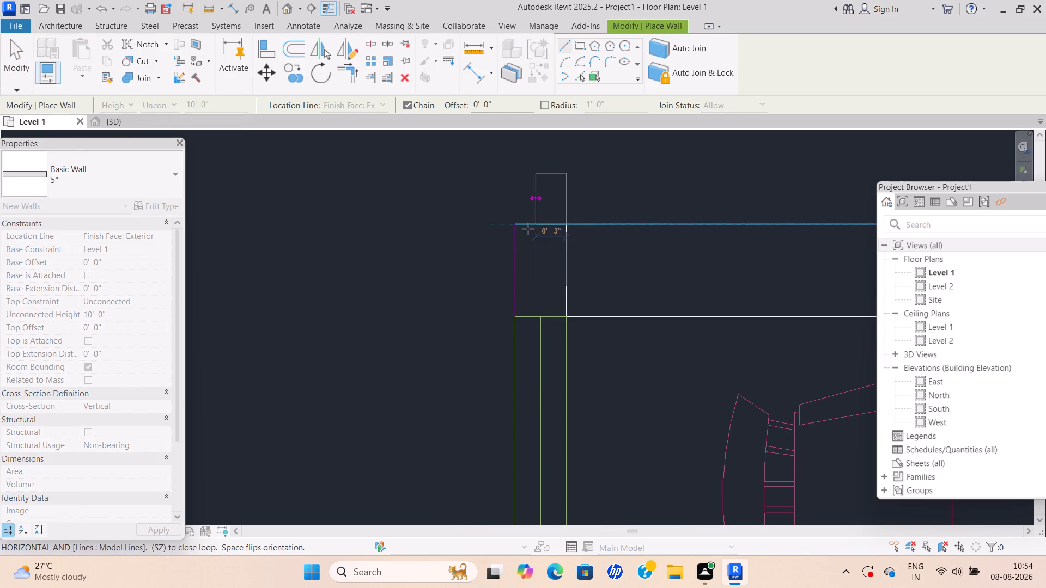
scroll(563, 365, "down", 1)
middle_click_drag(563, 365, 535, 203)
scroll(530, 389, "down", 1)
middle_click_drag(529, 384, 505, 120)
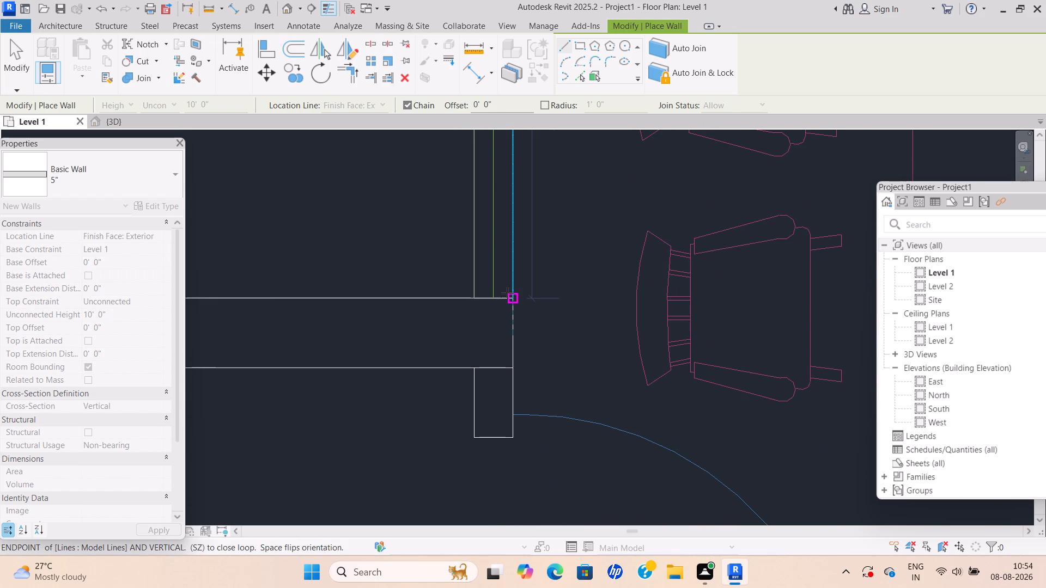
left_click(512, 297)
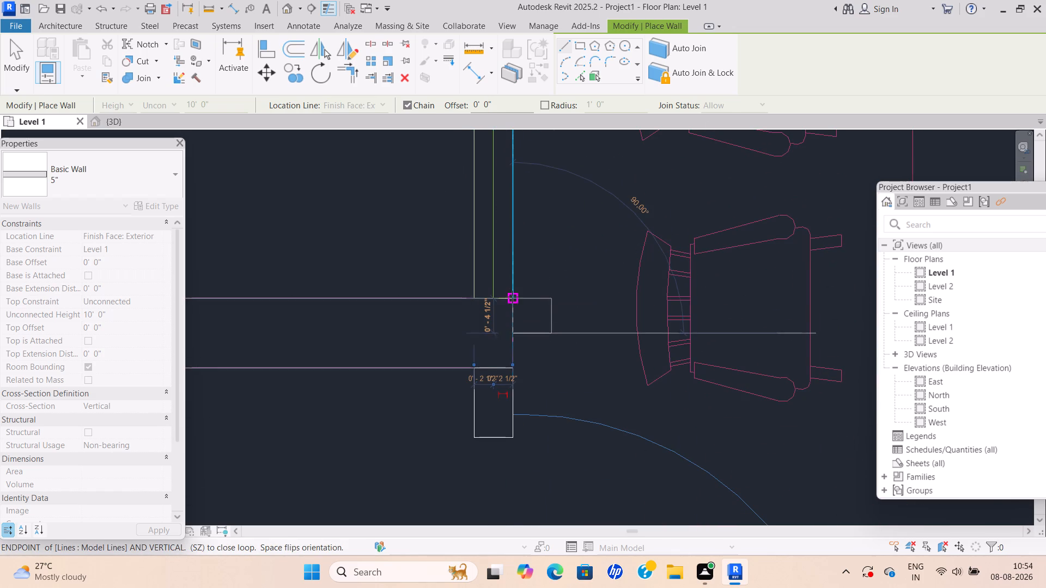
key("Escape")
scroll(508, 270, "down", 12)
key("Escape")
scroll(616, 253, "down", 1)
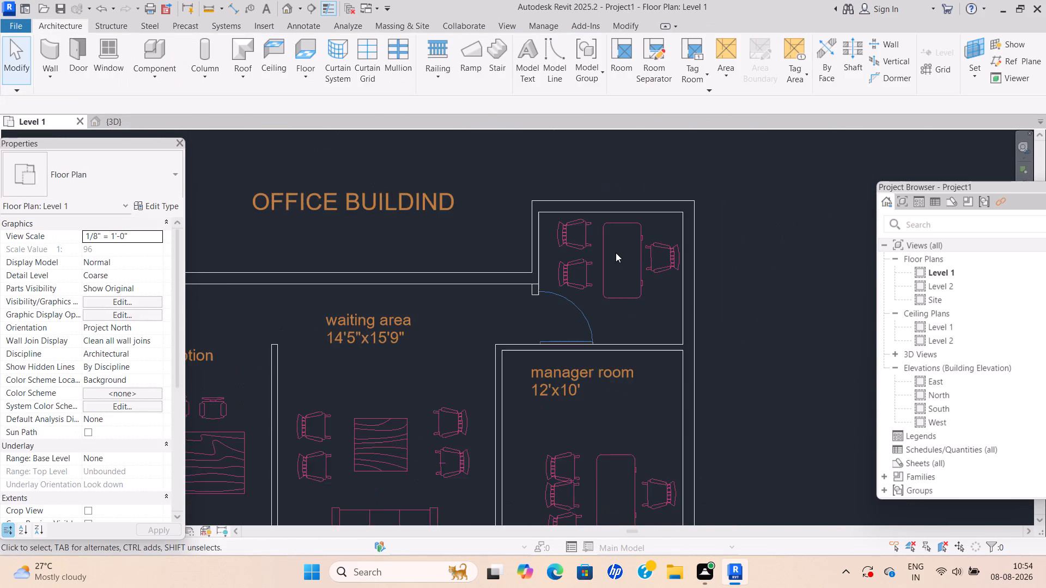
Examine the junction of the west 5" wall, the waiting area's north wall and the stub wall beside the door.
scroll(616, 253, "down", 1)
middle_click_drag(549, 300, 568, 223)
key("Escape")
scroll(566, 215, "up", 6)
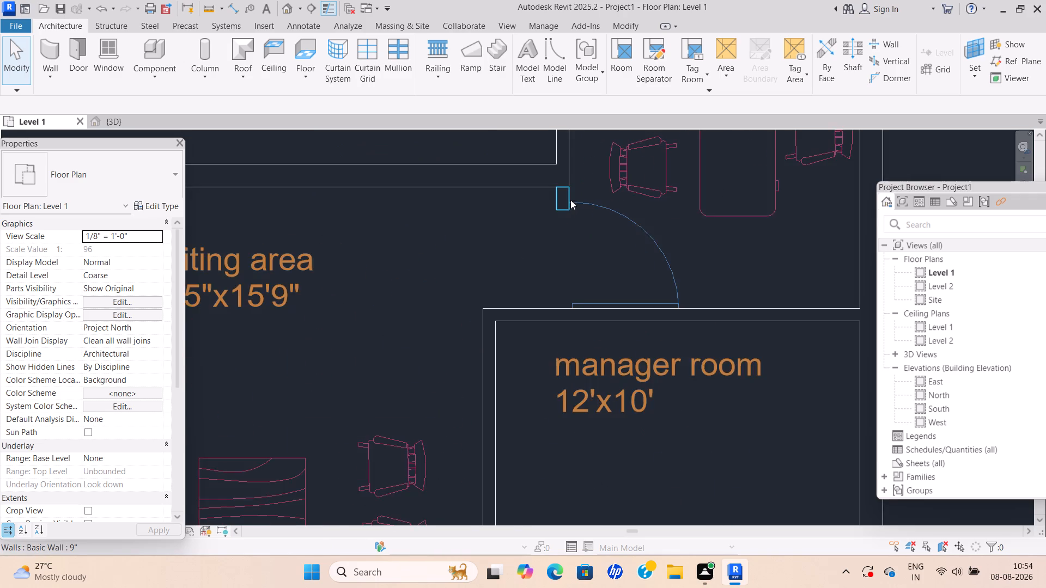
scroll(571, 198, "up", 1)
scroll(571, 198, "down", 3)
middle_click_drag(571, 198, 546, 258)
scroll(571, 198, "down", 1)
scroll(543, 247, "up", 13)
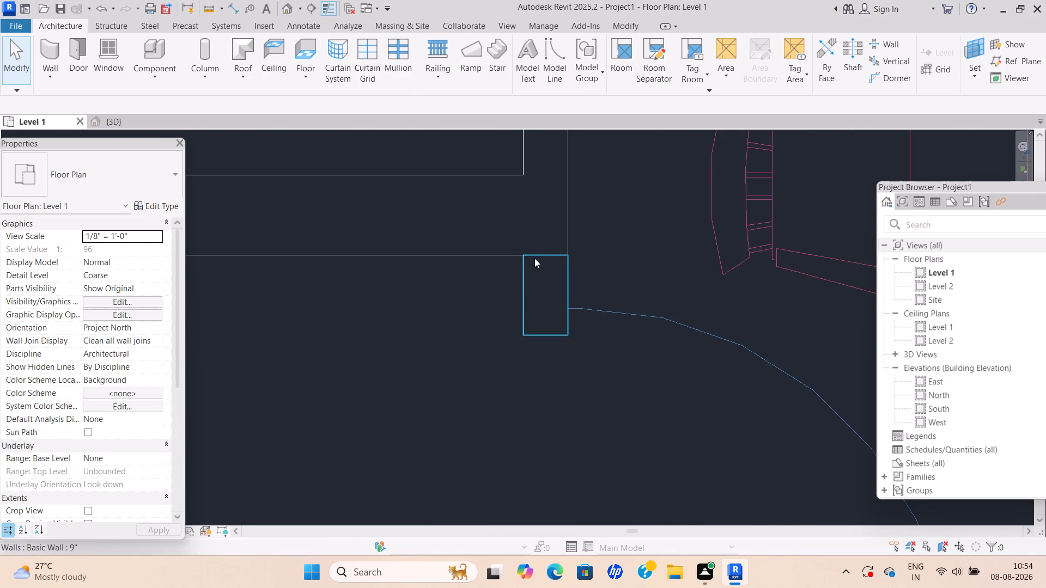
left_click(539, 253)
key("Escape")
scroll(558, 258, "down", 9)
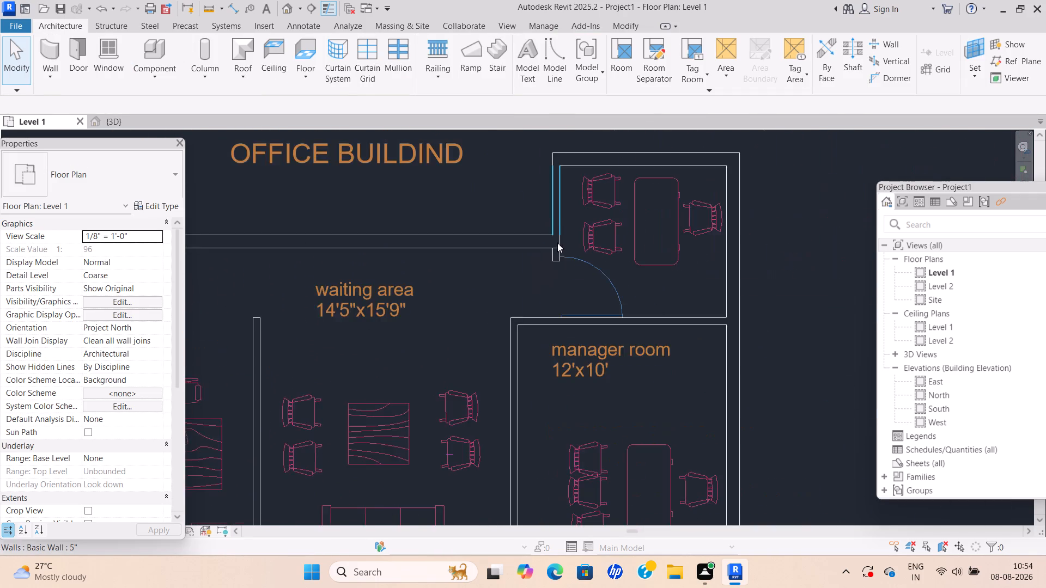
Examine the short, slightly offset 9" wall piece at the h.r room's northeast corner and how it meets the 5" walls.
scroll(557, 243, "down", 8)
middle_click_drag(583, 288, 559, 155)
scroll(527, 291, "down", 3)
middle_click_drag(527, 291, 540, 242)
scroll(540, 240, "down", 1)
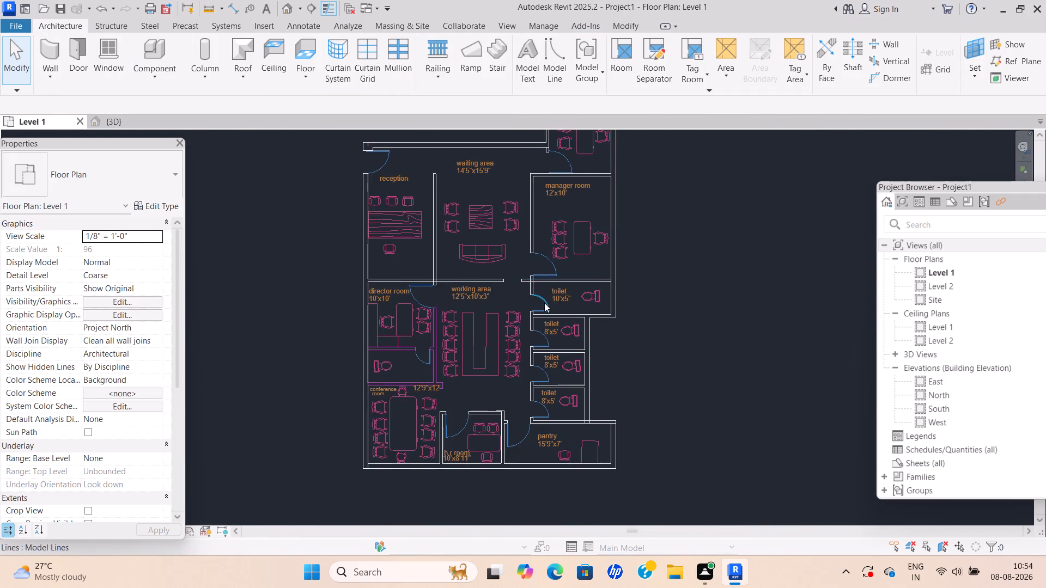
middle_click_drag(548, 297, 554, 274)
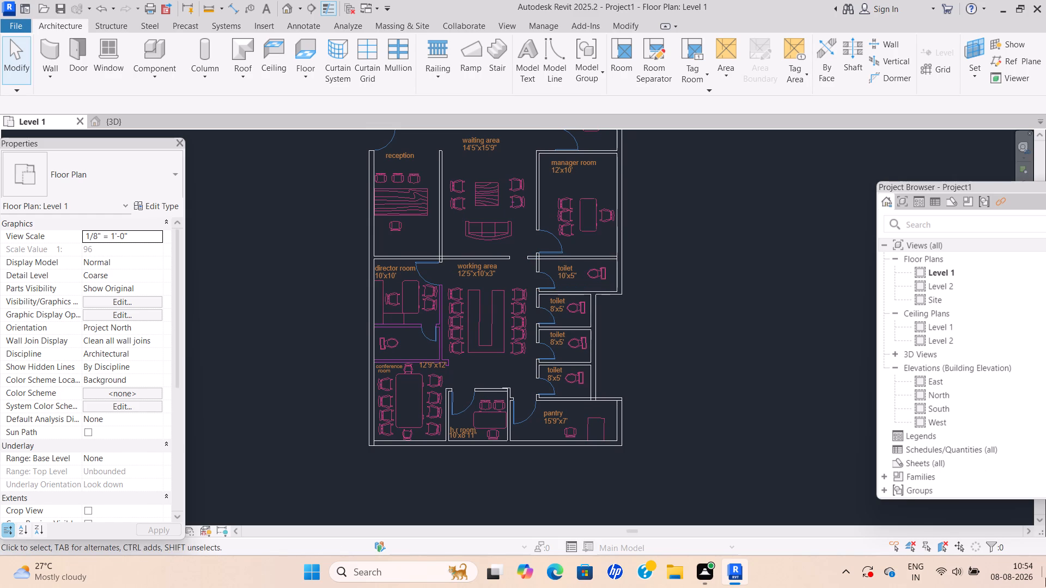
right_click_drag(861, 587, 460, 587)
scroll(476, 426, "up", 6)
scroll(549, 399, "up", 4)
middle_click_drag(551, 401, 562, 446)
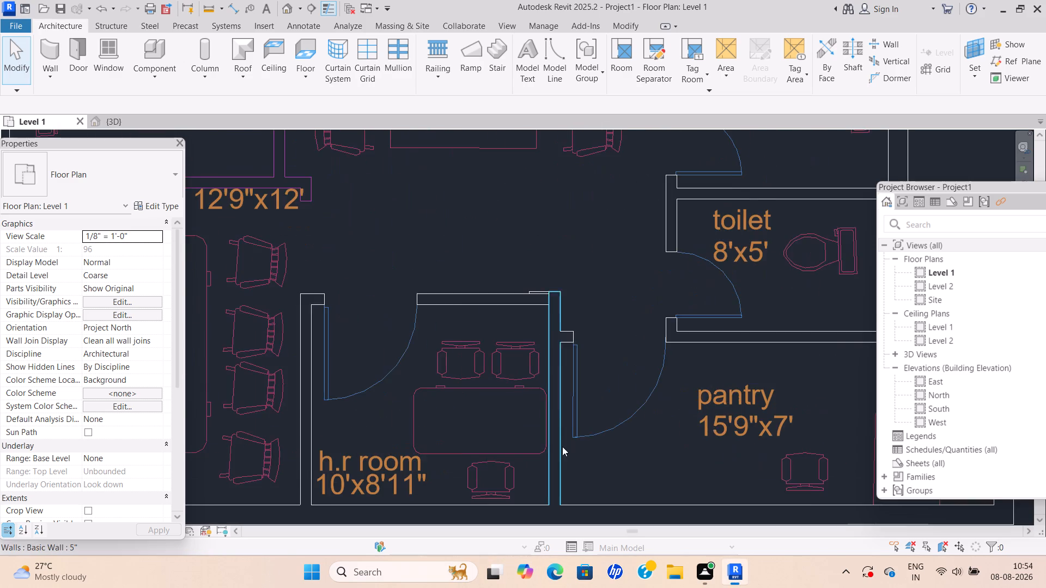
scroll(562, 450, "up", 1)
middle_click_drag(562, 446, 561, 451)
scroll(548, 260, "up", 11)
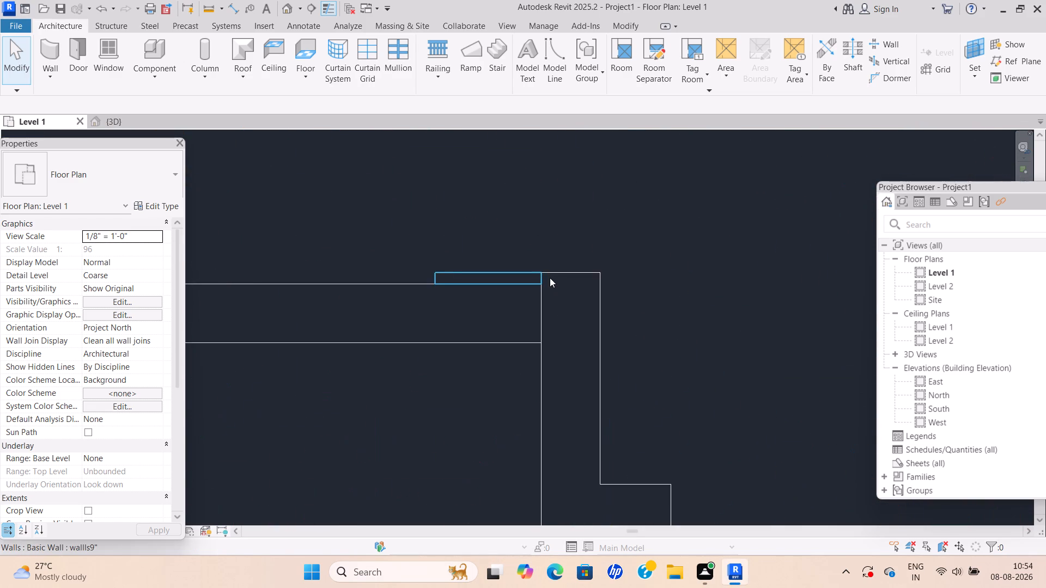
middle_click_drag(550, 278, 568, 351)
scroll(562, 349, "up", 5)
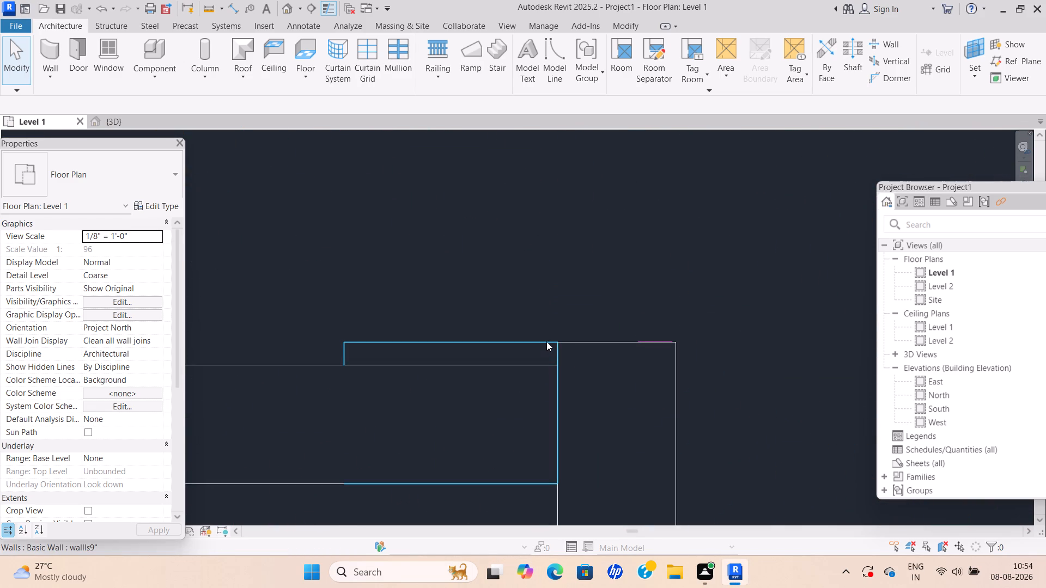
left_click(546, 341)
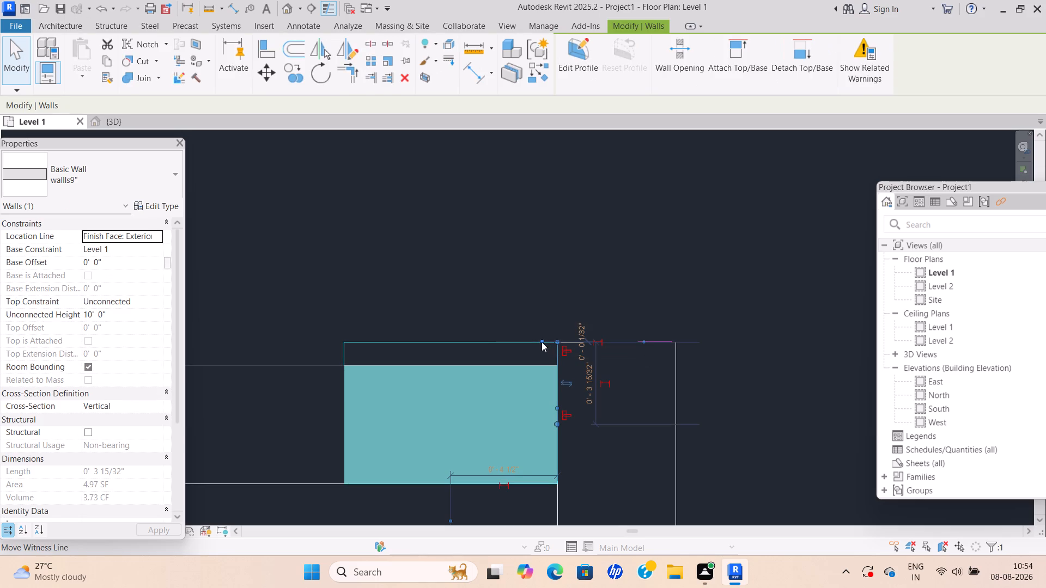
key("Escape")
scroll(350, 381, "up", 10)
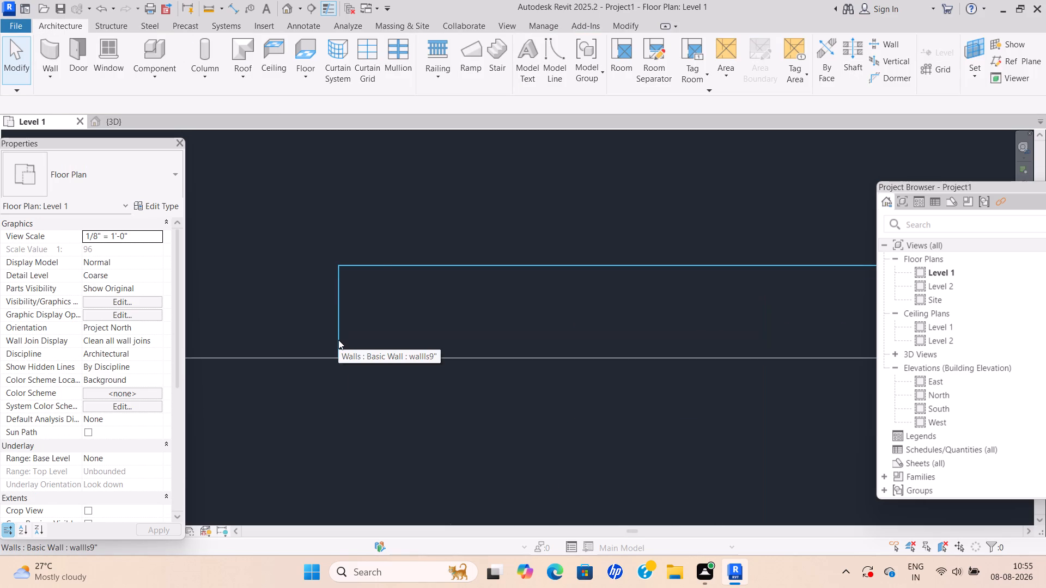
left_click(338, 340)
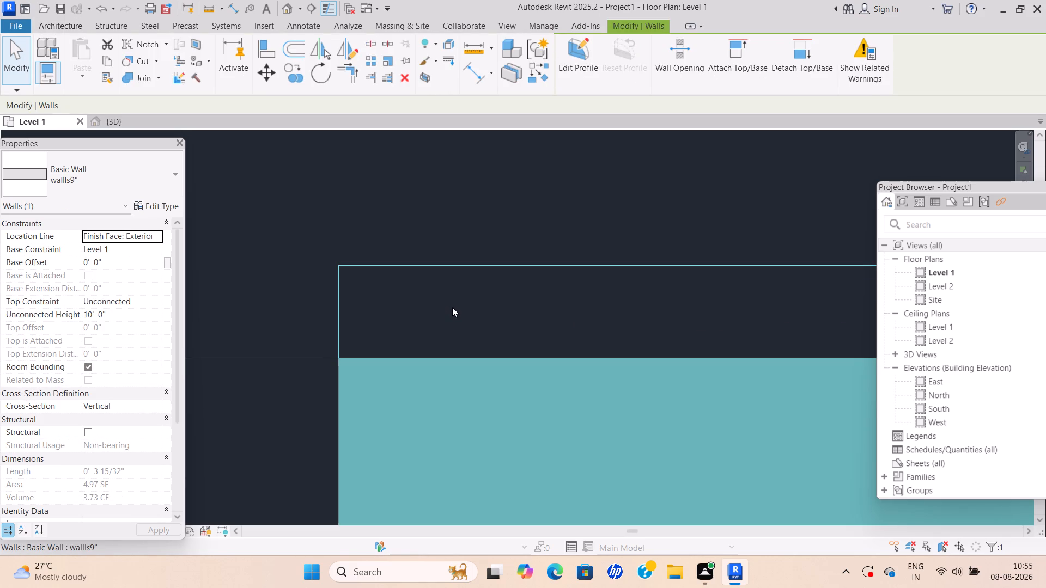
key("Escape")
left_click(492, 261)
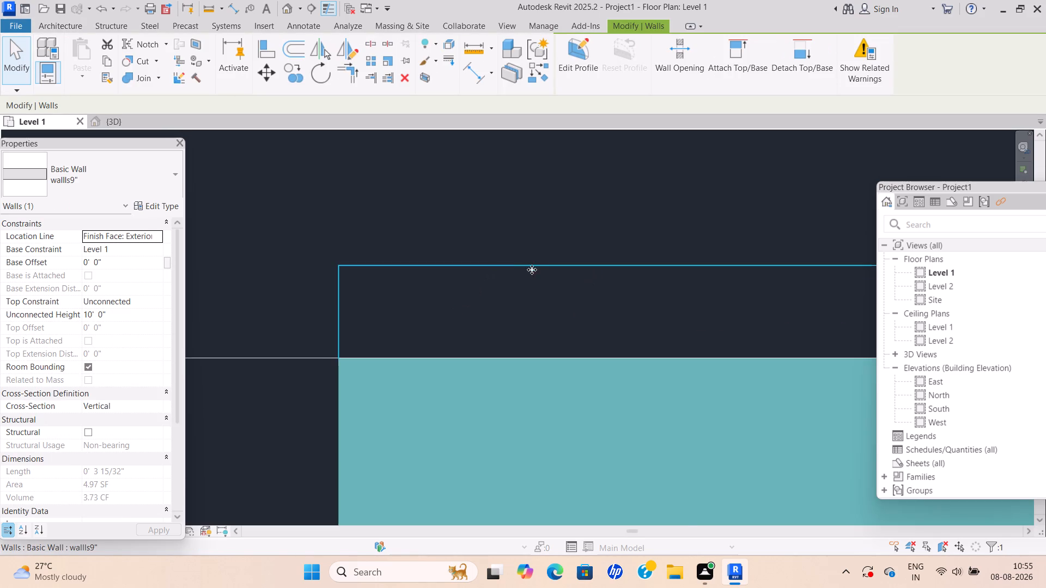
scroll(537, 274, "down", 3)
middle_click_drag(534, 283, 473, 320)
key("Escape")
scroll(592, 290, "down", 2)
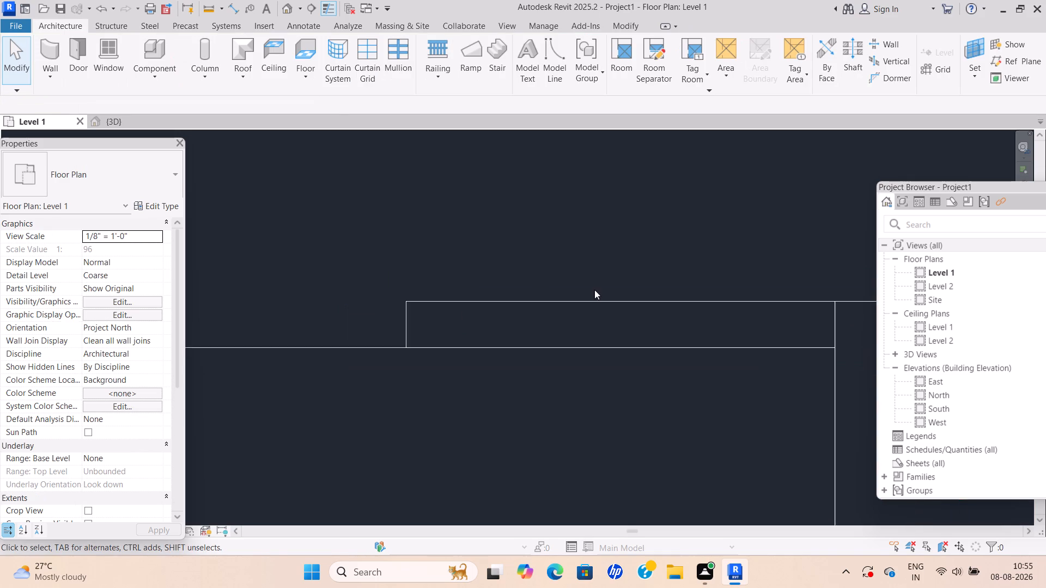
scroll(594, 290, "down", 1)
middle_click_drag(596, 290, 440, 321)
scroll(604, 324, "up", 2)
scroll(612, 316, "down", 3)
middle_click_drag(629, 306, 613, 207)
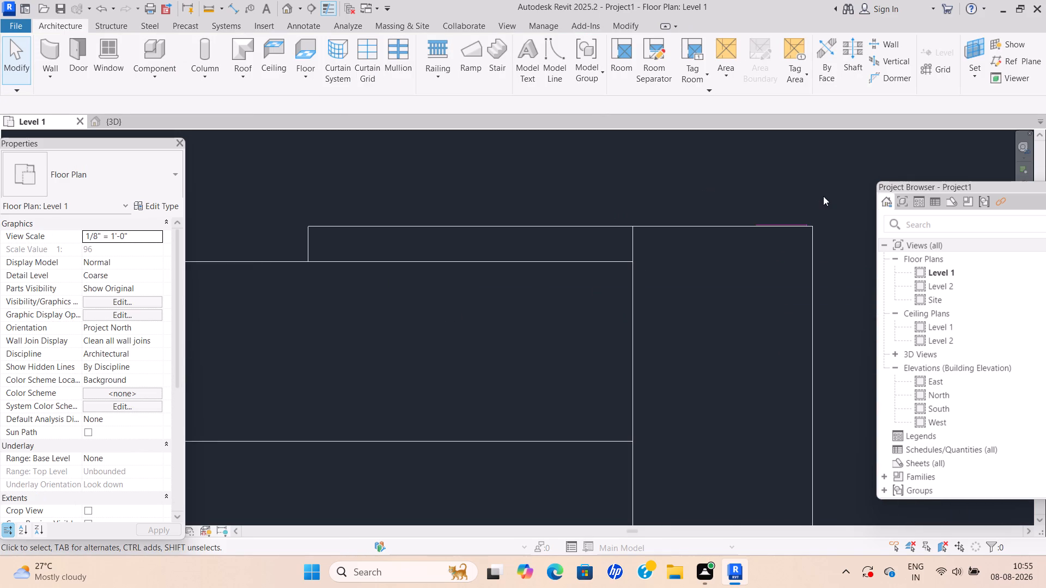
scroll(823, 196, "up", 7)
scroll(774, 271, "up", 3)
scroll(772, 267, "down", 6)
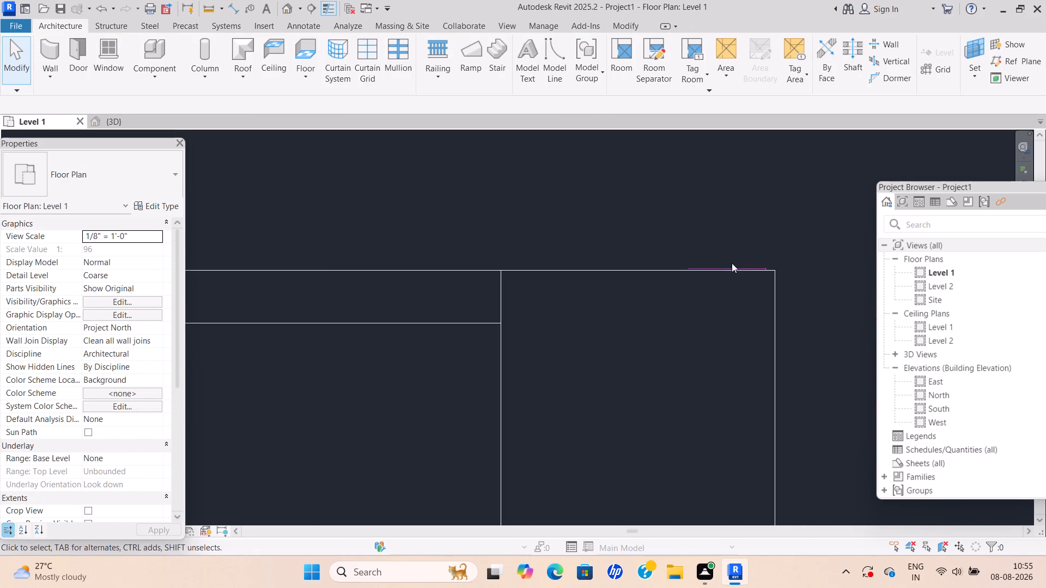
scroll(732, 263, "down", 2)
middle_click_drag(668, 277, 748, 241)
scroll(531, 258, "down", 2)
middle_click_drag(534, 258, 648, 244)
scroll(554, 260, "down", 4)
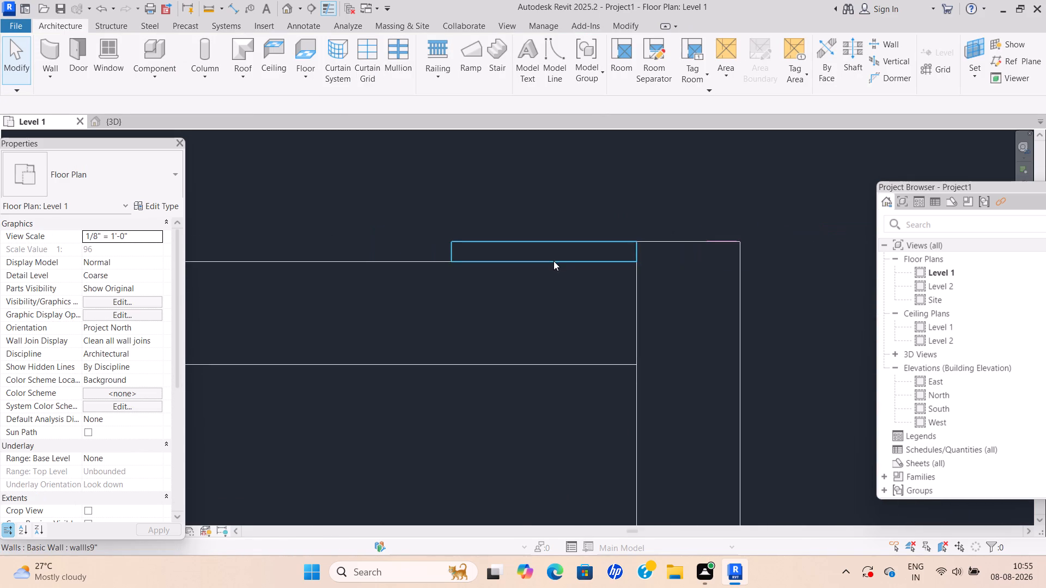
scroll(554, 261, "down", 1)
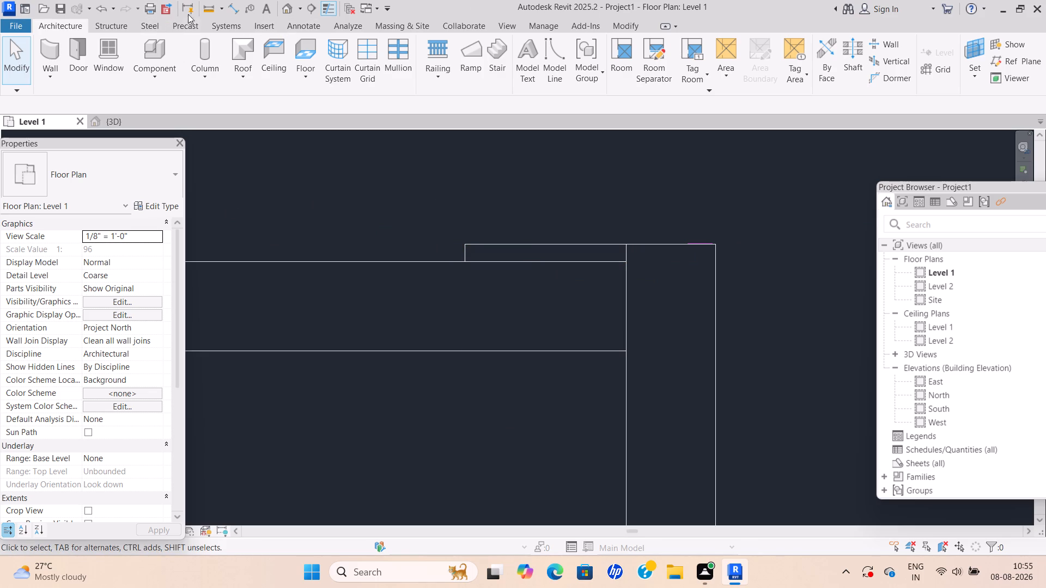
In the 3D view, delete the short 5" wall stub between the h.r room's east wall and the pantry door opening.
left_click(285, 11)
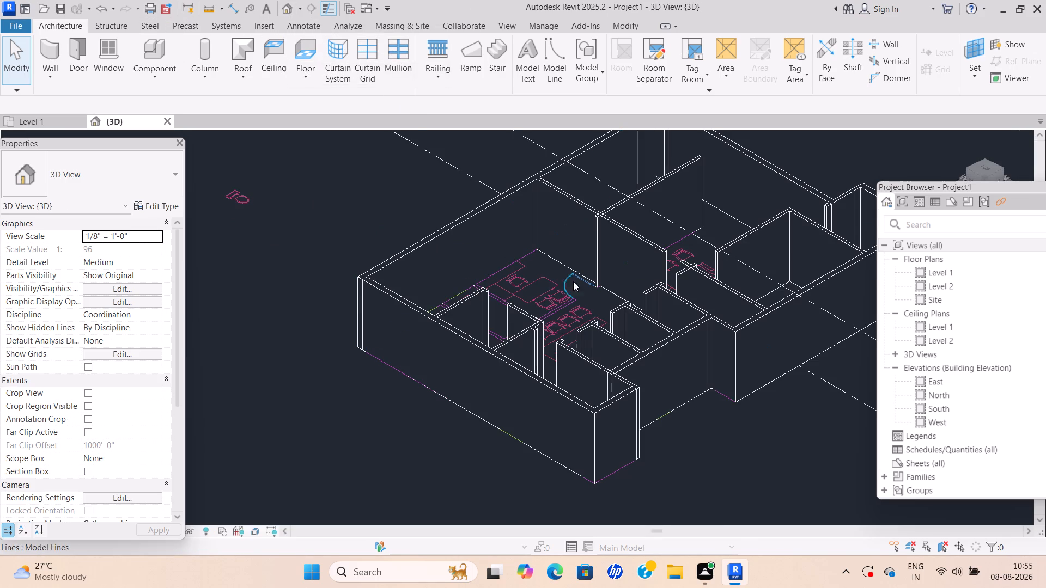
middle_click_drag(642, 322, 502, 365)
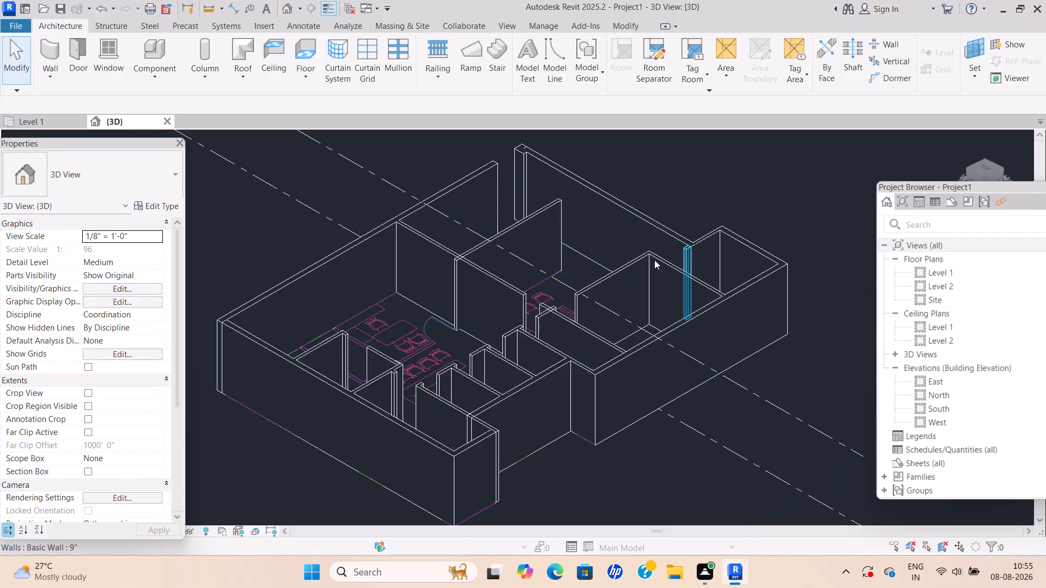
scroll(425, 384, "up", 6)
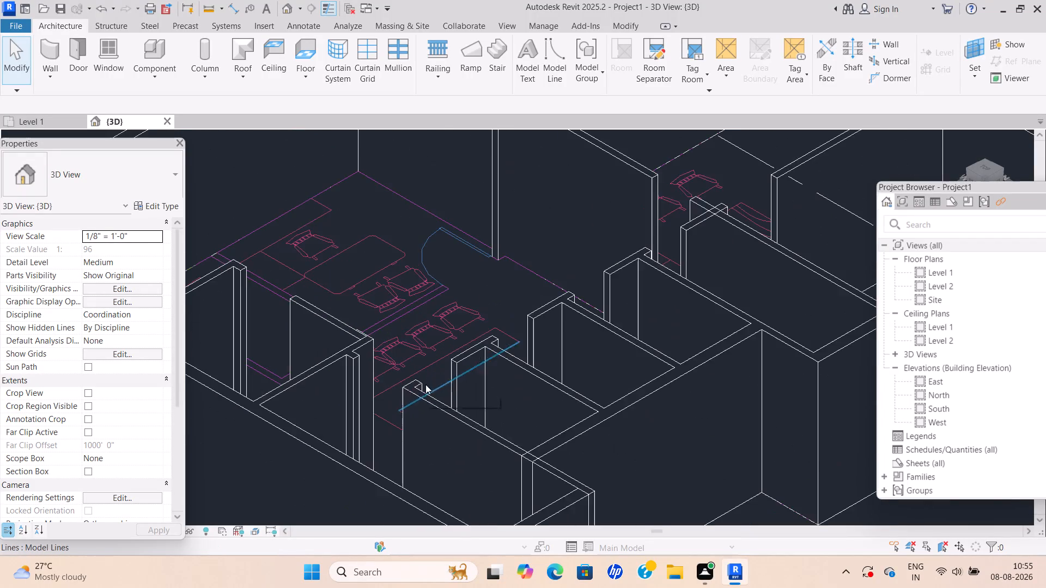
scroll(390, 382, "up", 6)
scroll(367, 376, "down", 8)
middle_click_drag(366, 376, 423, 326)
scroll(381, 336, "up", 4)
left_click(422, 341)
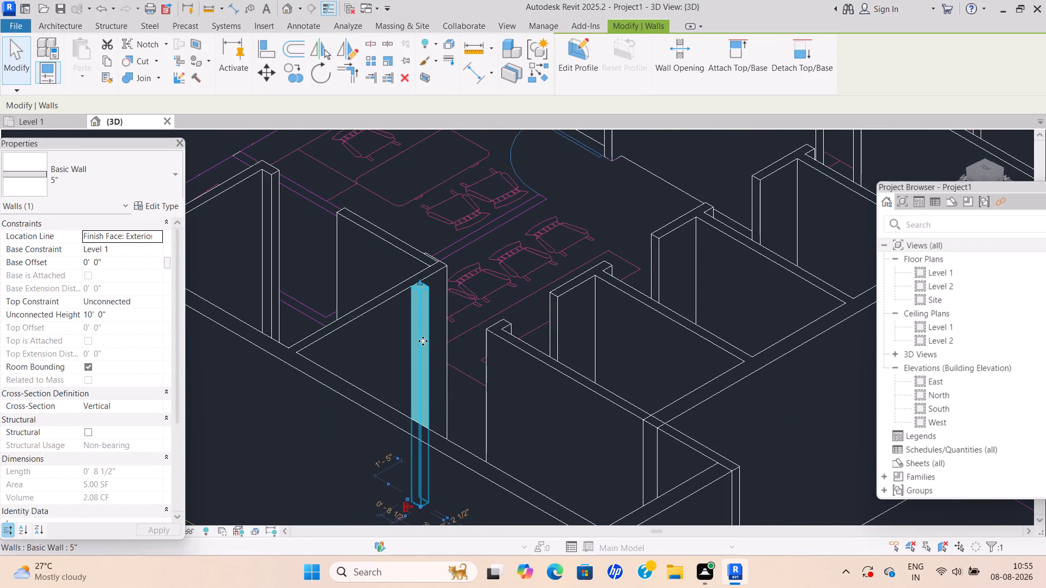
key("Delete")
scroll(203, 229, "up", 1)
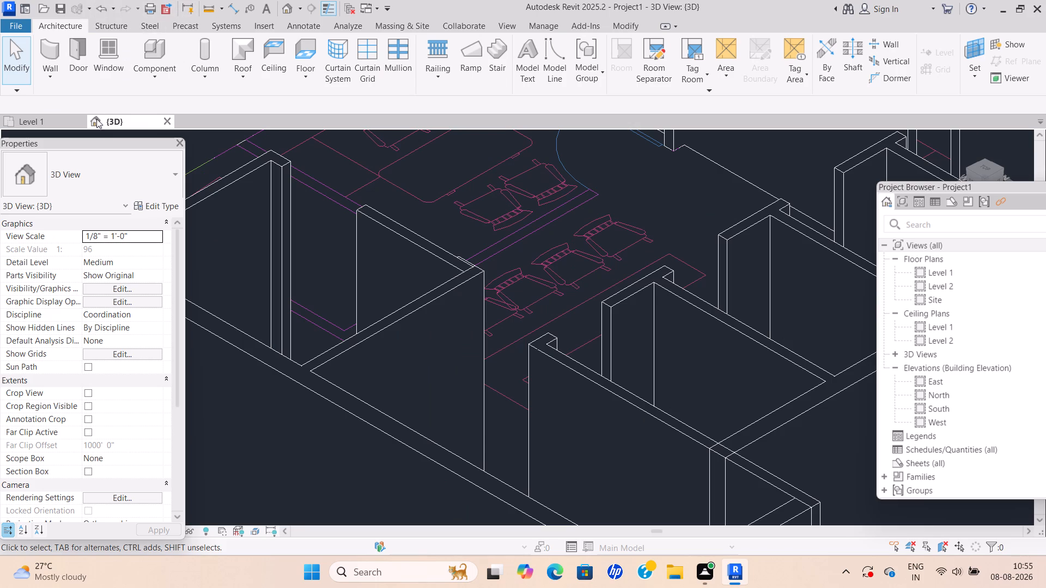
On Level 1, redraw the 5" wall stub beside the pantry door, tracing its outline's east and south edges to the h.r room's east wall.
left_click(26, 120)
scroll(269, 181, "down", 5)
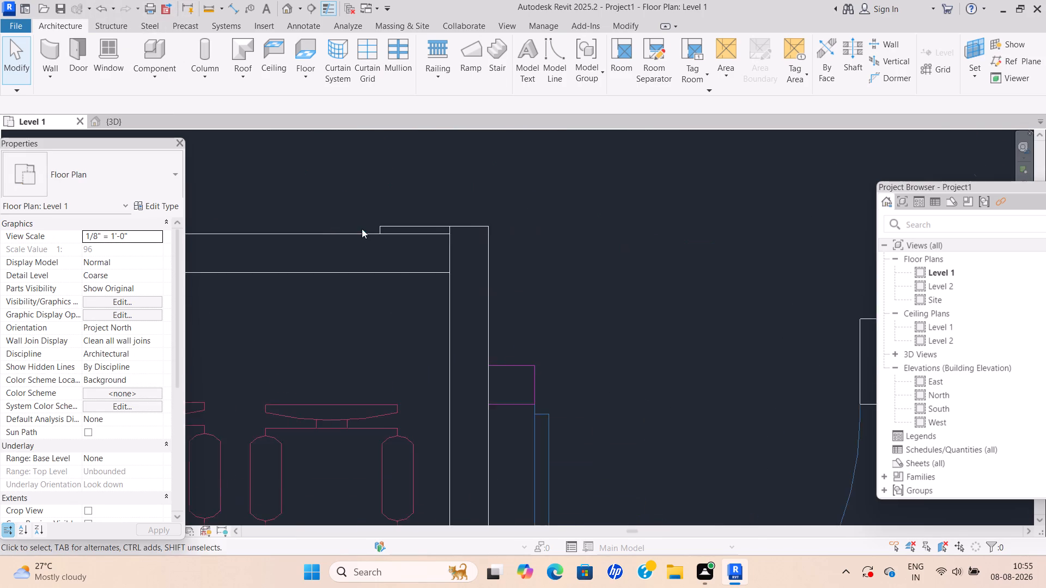
scroll(362, 229, "down", 7)
middle_click_drag(366, 230, 447, 186)
scroll(456, 184, "down", 12)
middle_click_drag(457, 196, 495, 332)
scroll(494, 330, "down", 1)
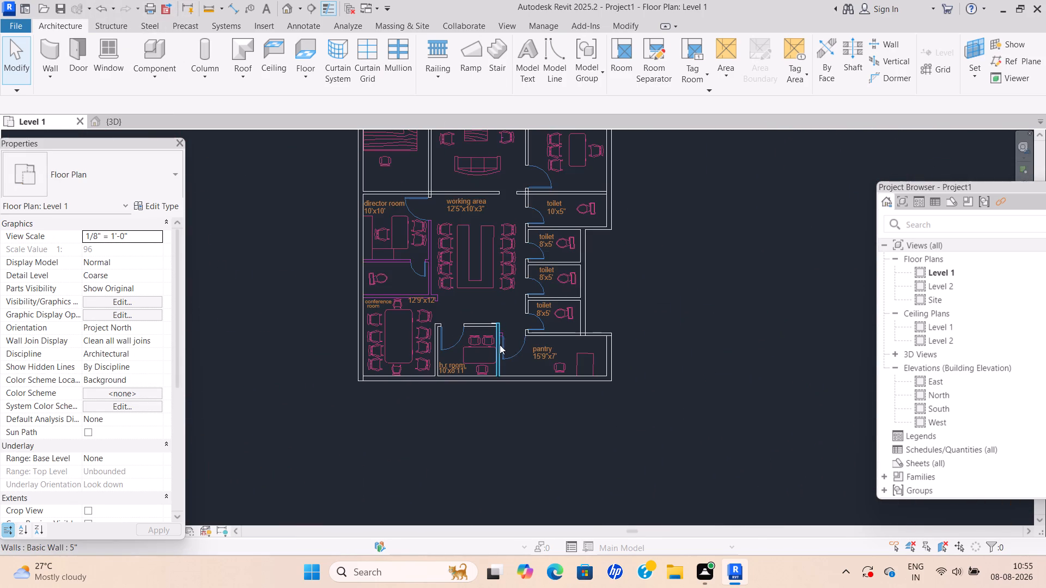
middle_click_drag(525, 279, 521, 373)
scroll(526, 312, "down", 1)
middle_click_drag(536, 321, 537, 302)
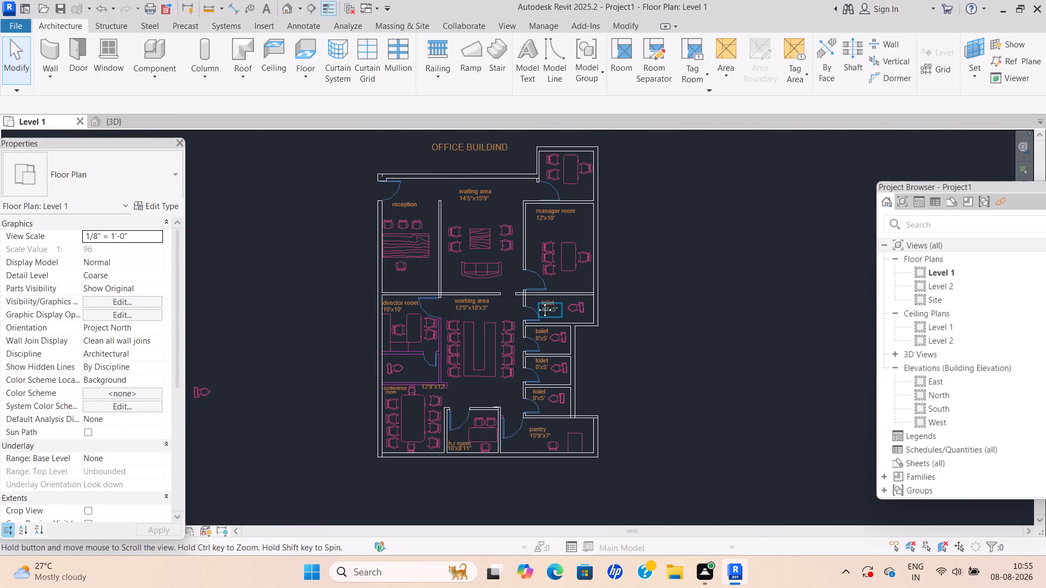
middle_click_drag(537, 302, 537, 258)
scroll(504, 356, "up", 18)
middle_click_drag(506, 356, 531, 256)
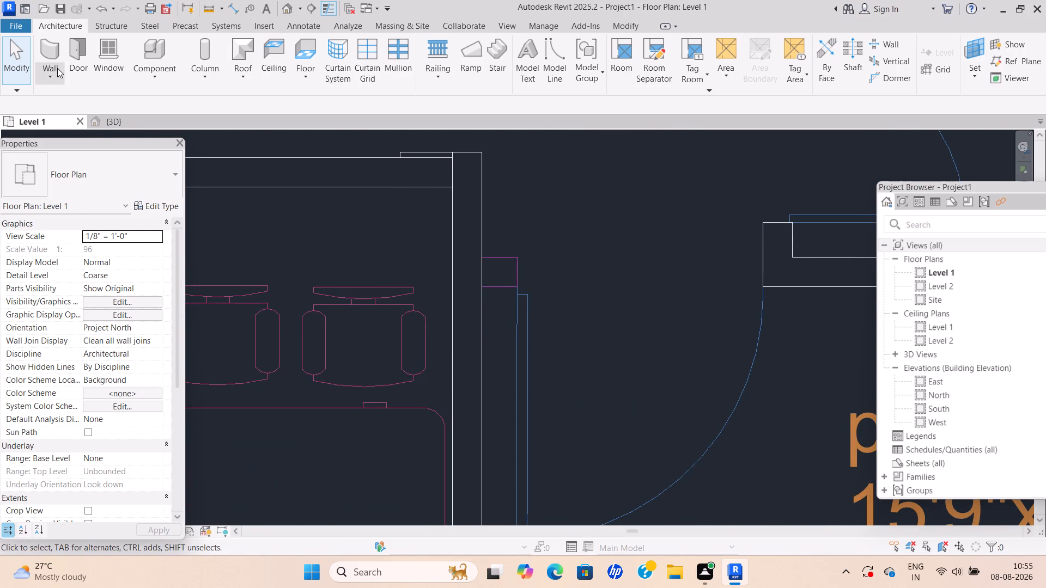
left_click(50, 81)
left_click(60, 94)
scroll(515, 282, "up", 4)
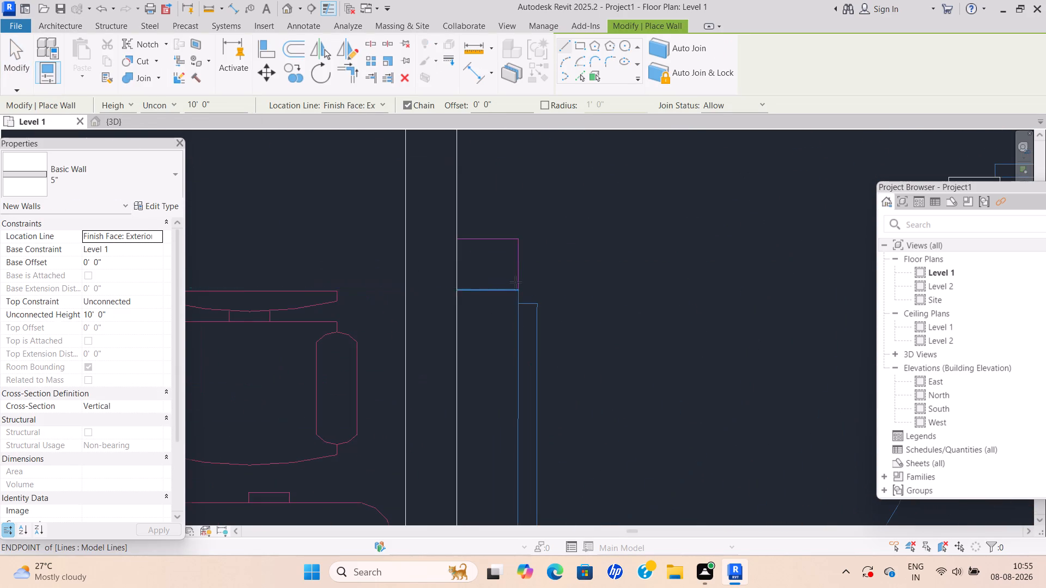
left_click(459, 290)
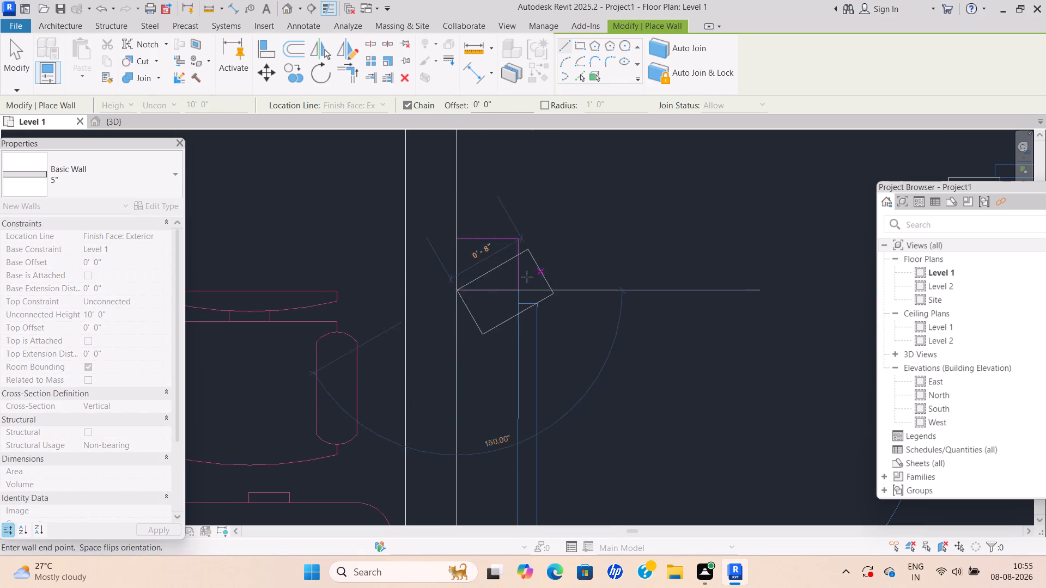
key("Escape")
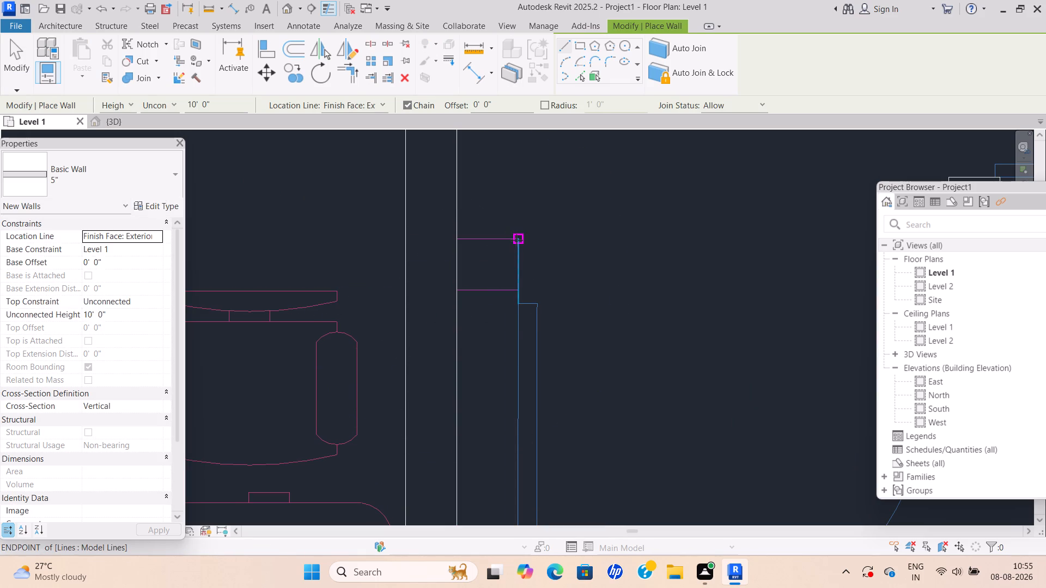
left_click(518, 240)
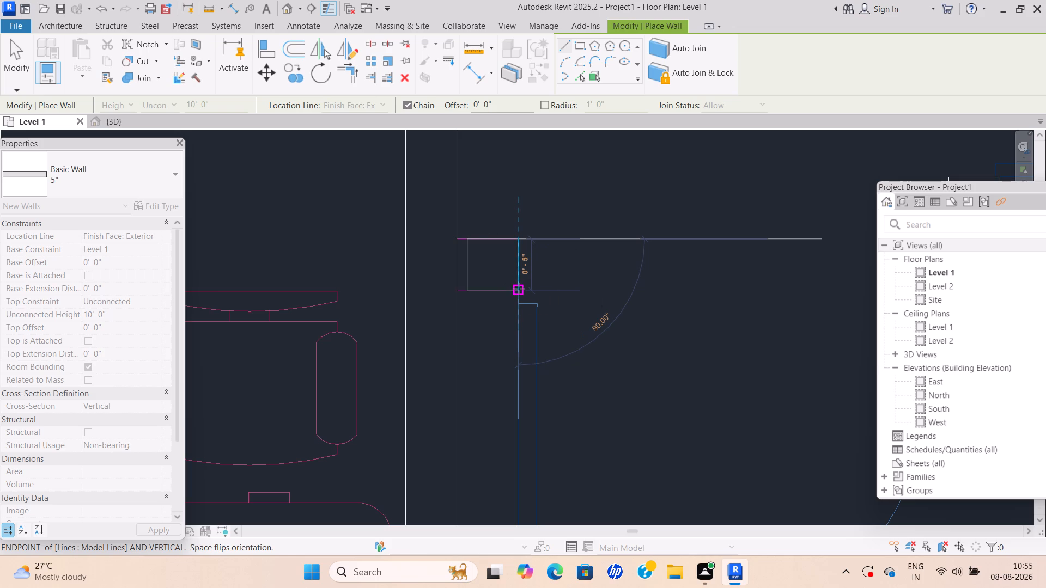
left_click(519, 289)
left_click(452, 292)
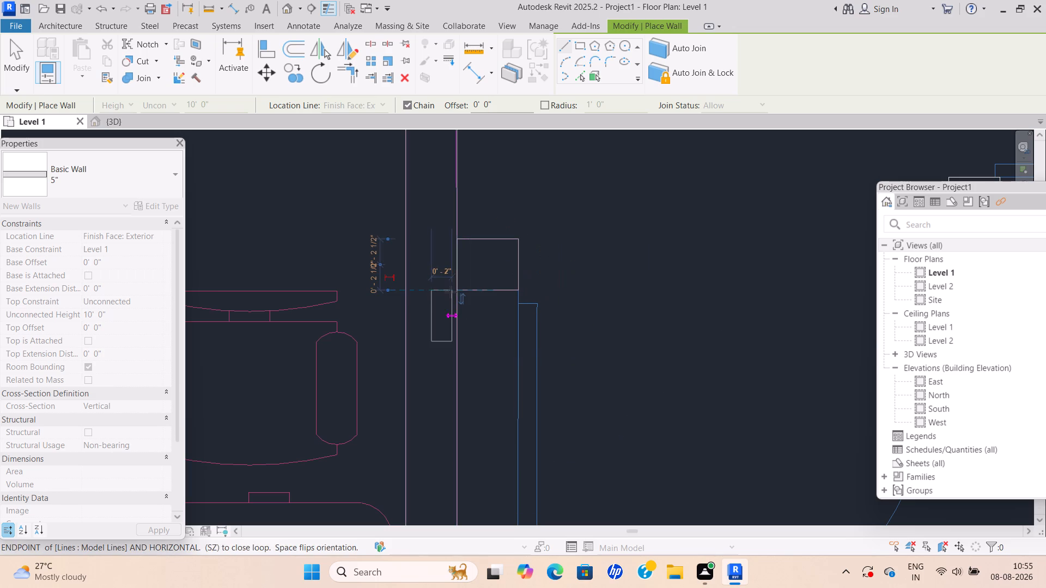
key("Escape")
scroll(503, 265, "down", 4)
key("Escape")
scroll(506, 262, "down", 9)
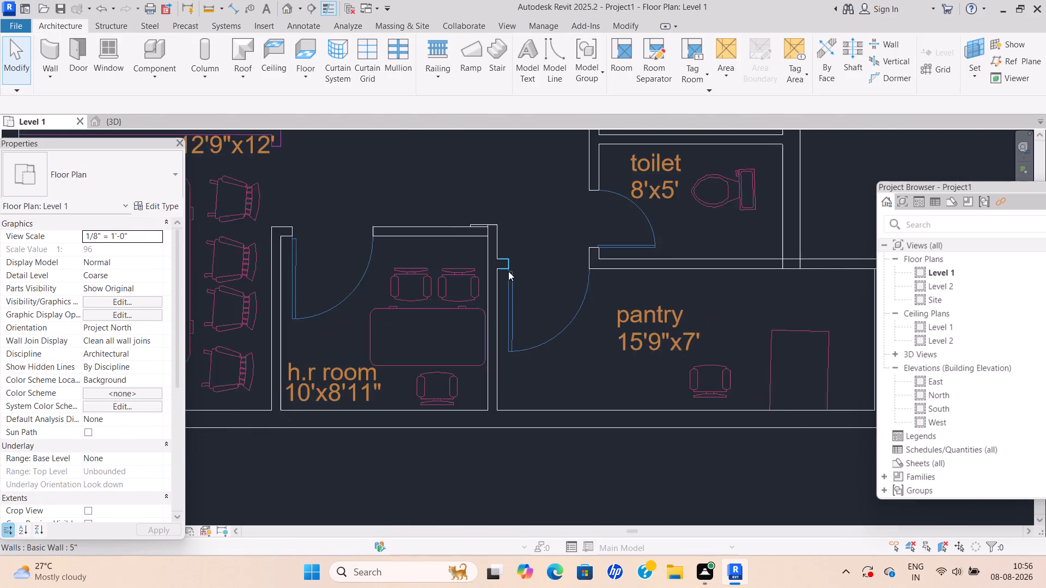
middle_click(509, 272)
scroll(569, 235, "up", 1)
key("Escape")
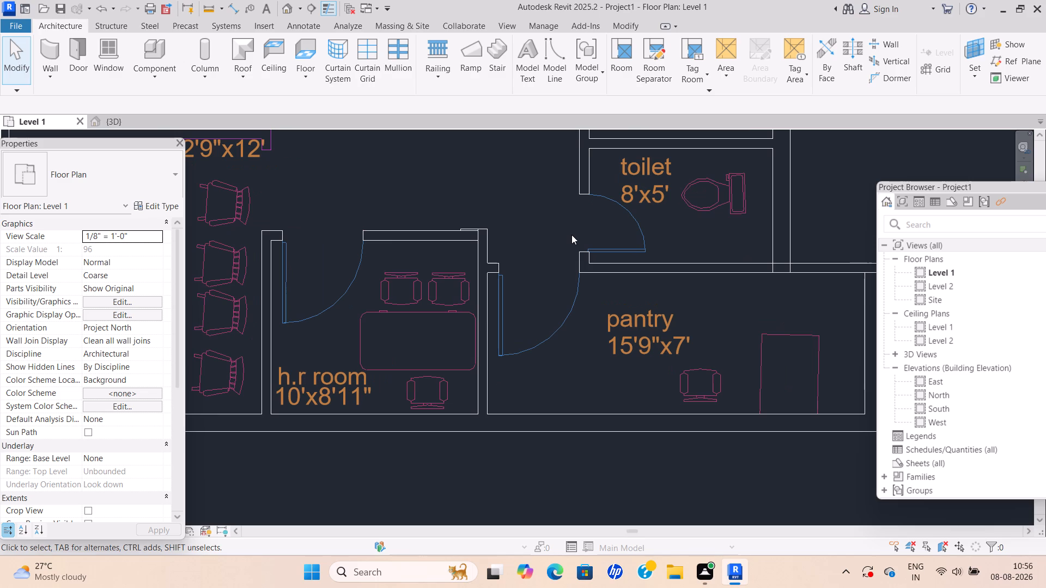
Examine the pantry's north 5" wall where it meets the toilets' east 9" wall and the pantry's east 9" wall.
scroll(551, 243, "down", 3)
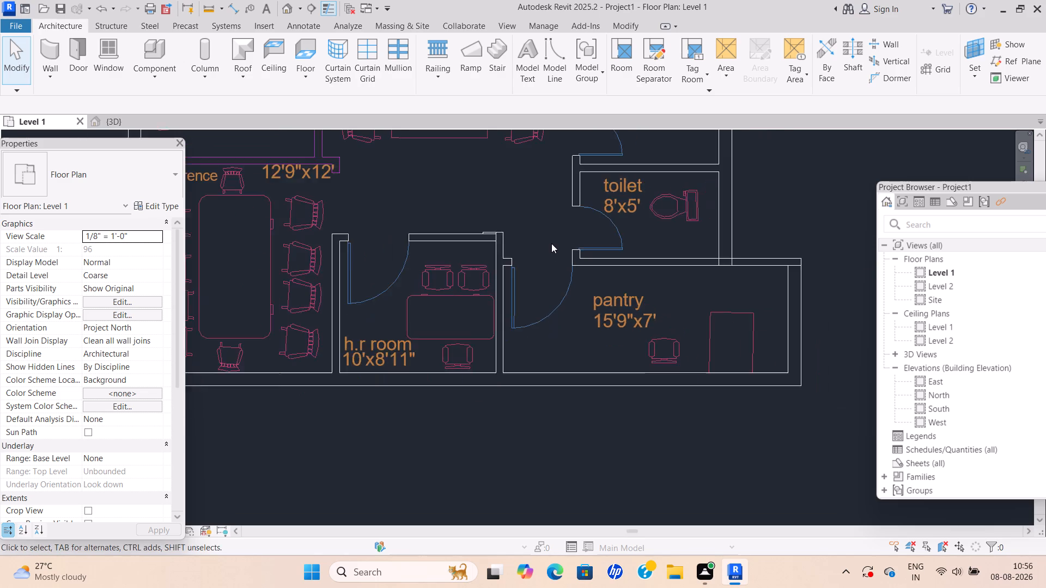
scroll(551, 243, "down", 3)
middle_click_drag(555, 250, 615, 337)
scroll(616, 338, "up", 1)
scroll(726, 322, "up", 7)
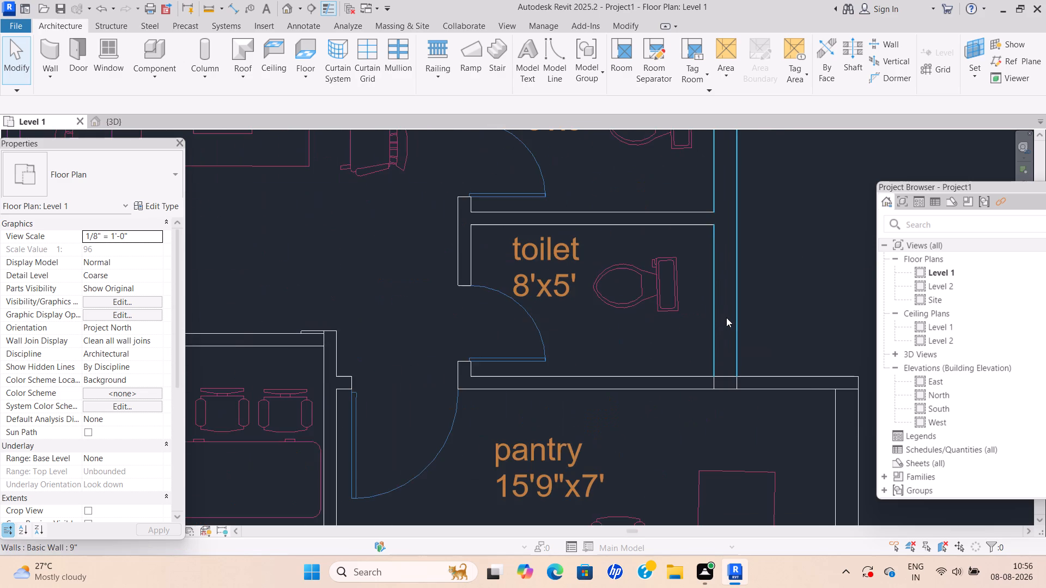
middle_click_drag(726, 317, 640, 299)
middle_click_drag(686, 342, 681, 299)
scroll(760, 323, "up", 3)
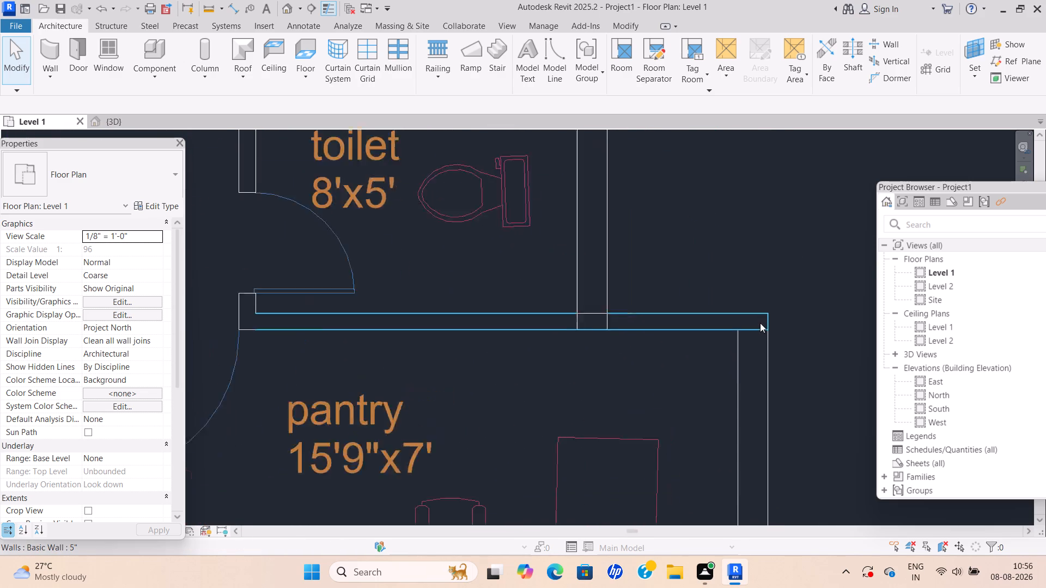
scroll(760, 323, "up", 3)
scroll(757, 316, "down", 4)
middle_click_drag(758, 314, 770, 286)
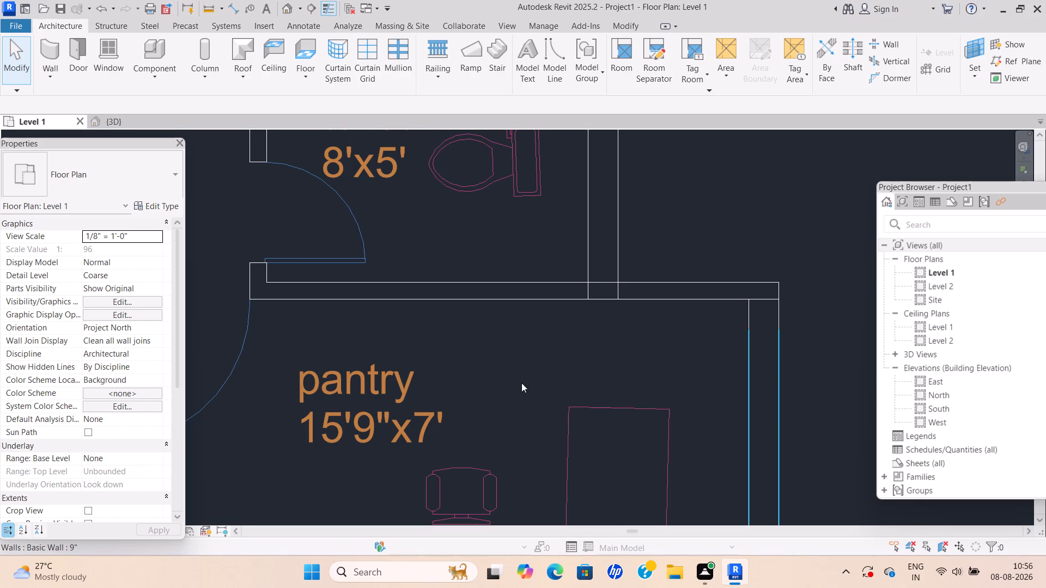
Examine the short, slightly offset 9" wall piece at the h.r room's northeast corner and how it overlaps the adjoining walls.
middle_click_drag(439, 376, 623, 337)
scroll(627, 336, "down", 12)
middle_click_drag(603, 343, 617, 366)
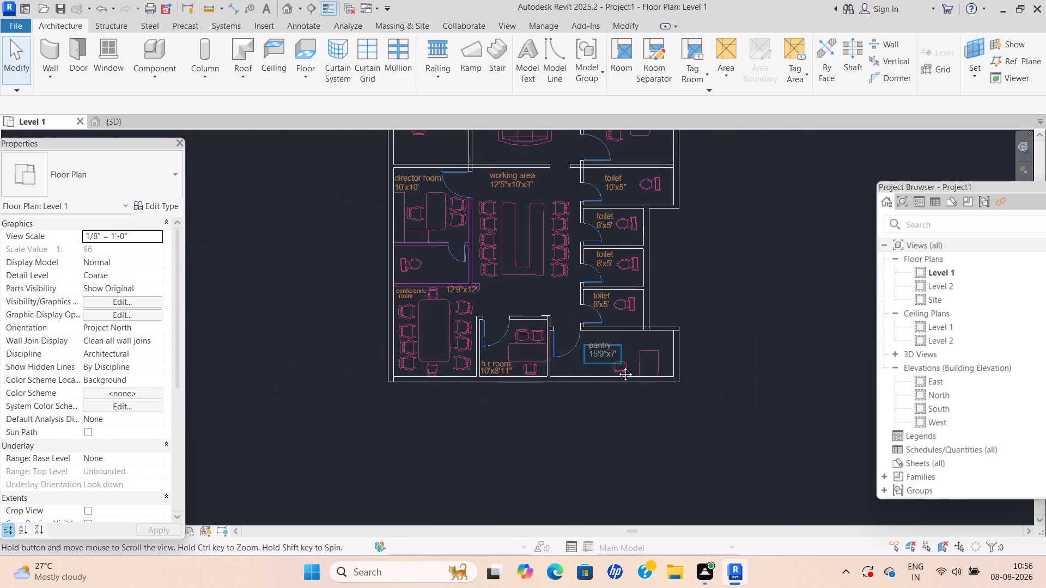
middle_click_drag(617, 366, 623, 468)
scroll(543, 448, "up", 19)
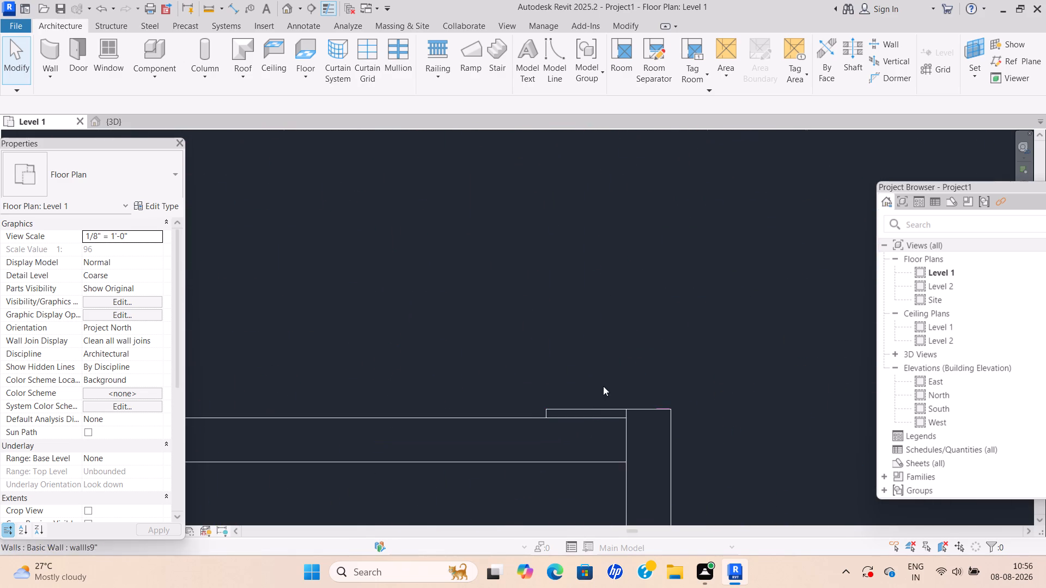
scroll(597, 409, "up", 11)
scroll(600, 412, "down", 3)
middle_click_drag(600, 413, 592, 407)
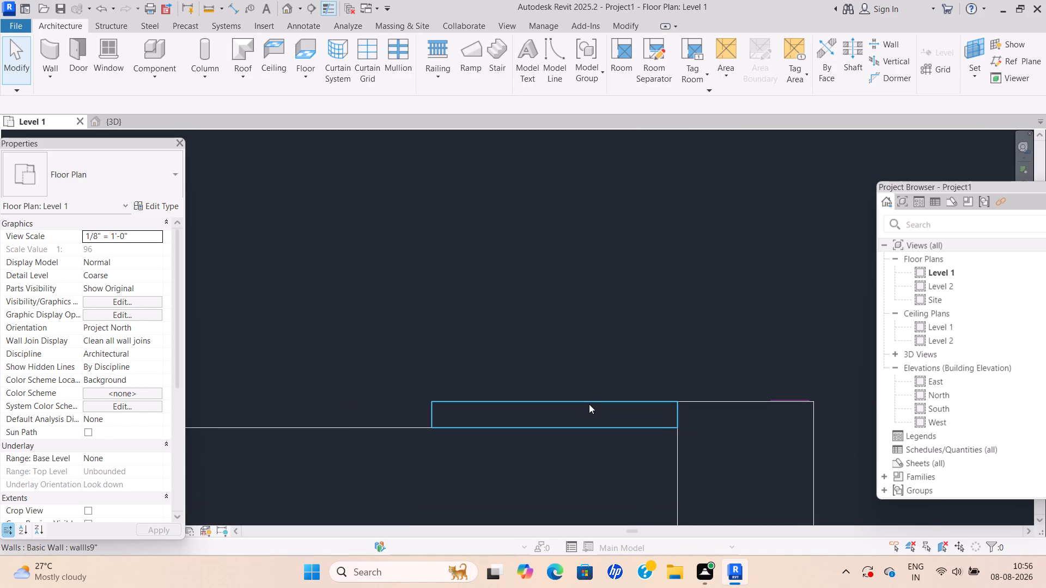
key("Escape")
scroll(587, 407, "down", 1)
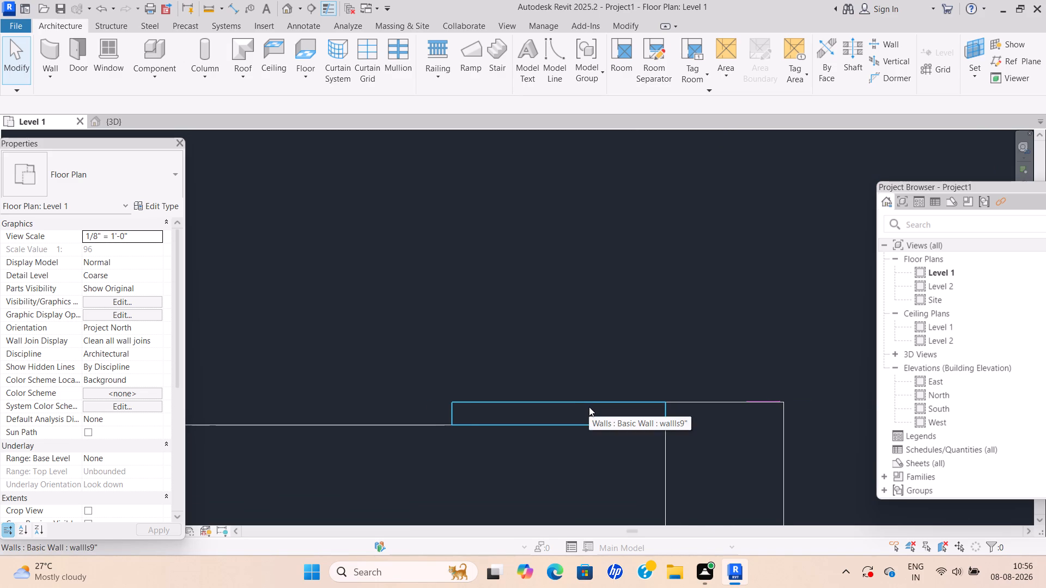
scroll(591, 409, "down", 1)
middle_click_drag(606, 412, 649, 379)
scroll(655, 375, "up", 4)
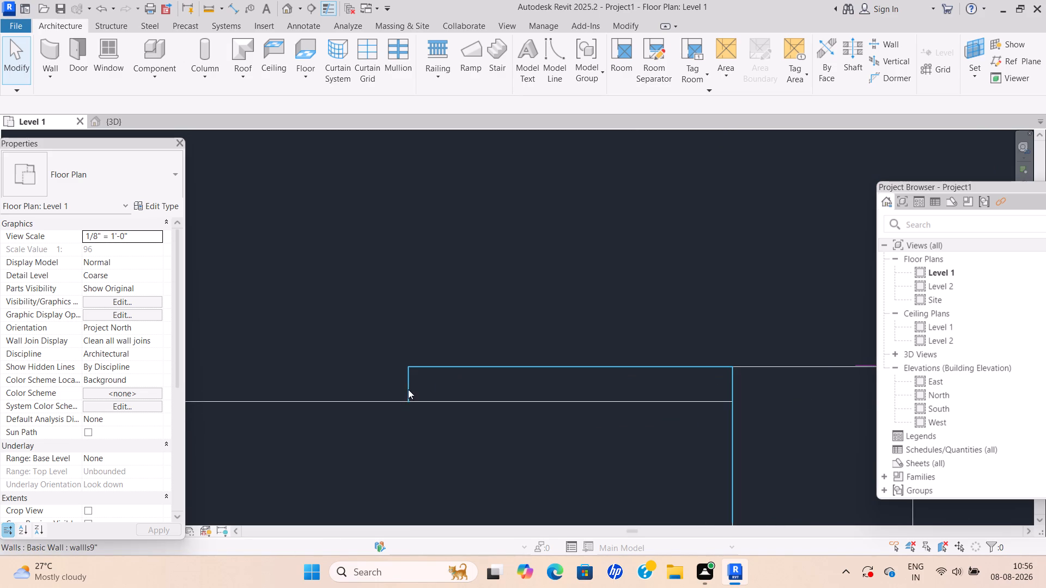
scroll(660, 360, "down", 3)
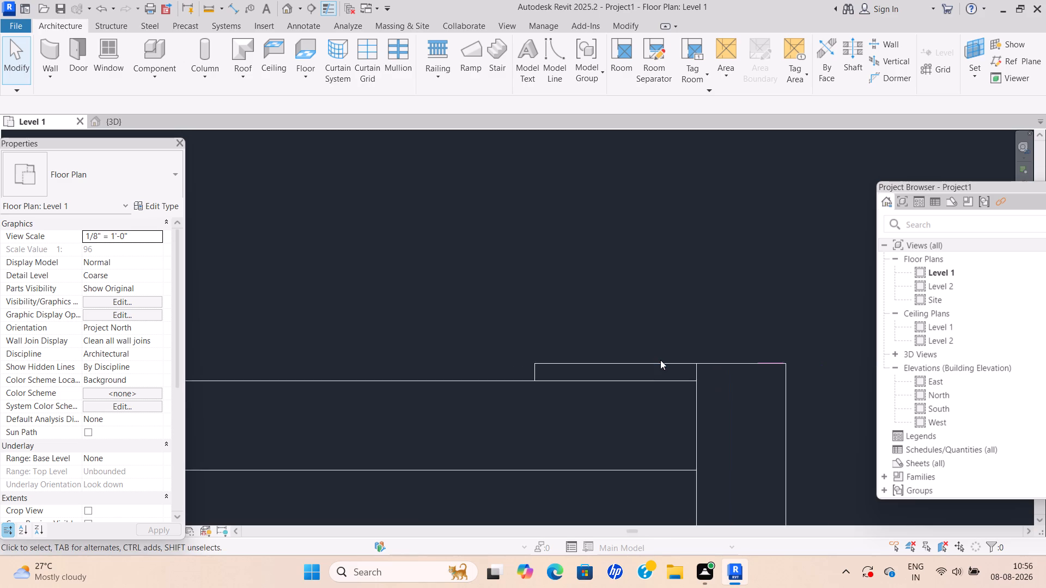
scroll(660, 360, "down", 6)
scroll(659, 358, "up", 5)
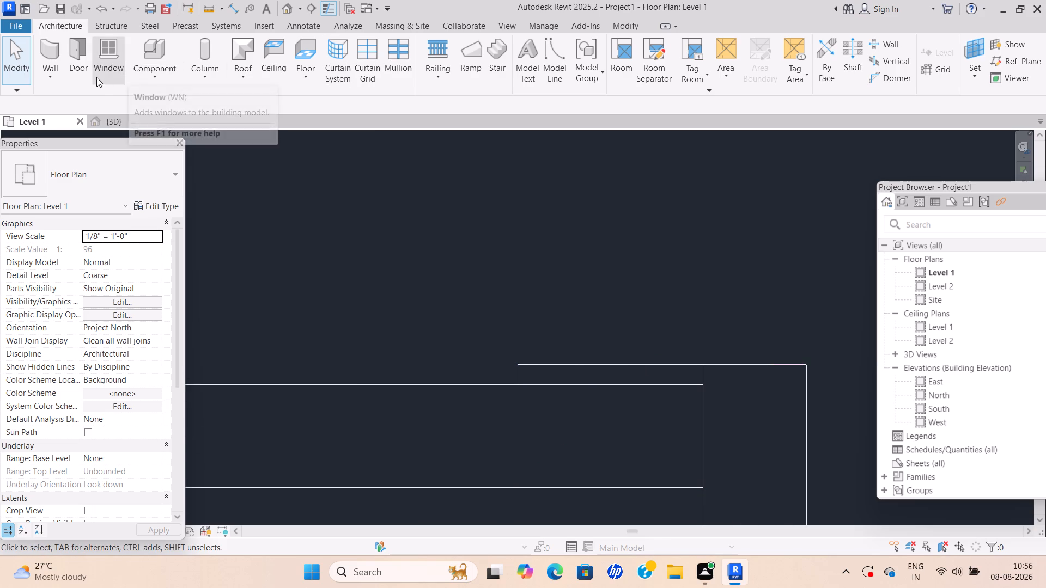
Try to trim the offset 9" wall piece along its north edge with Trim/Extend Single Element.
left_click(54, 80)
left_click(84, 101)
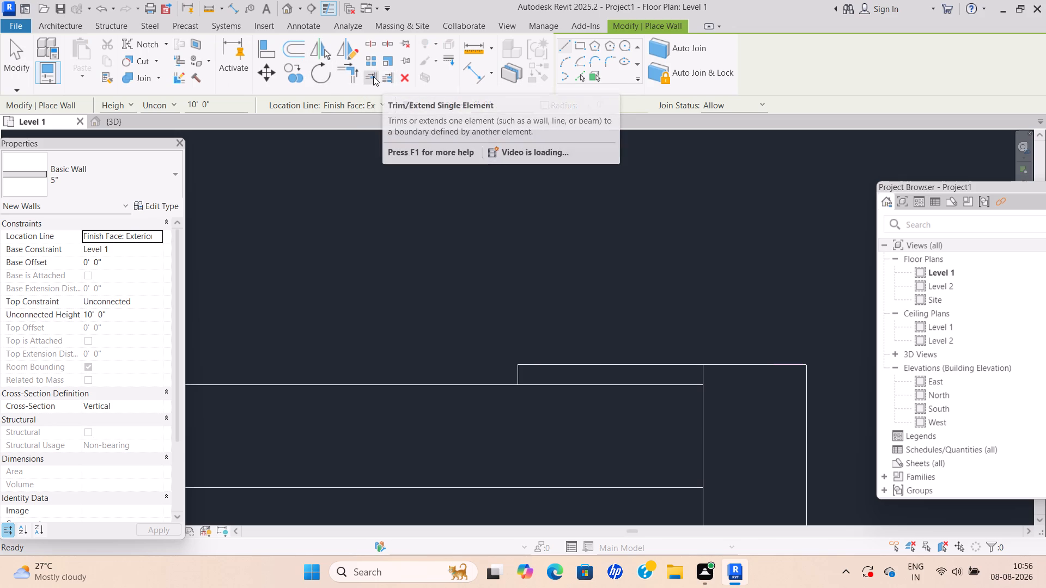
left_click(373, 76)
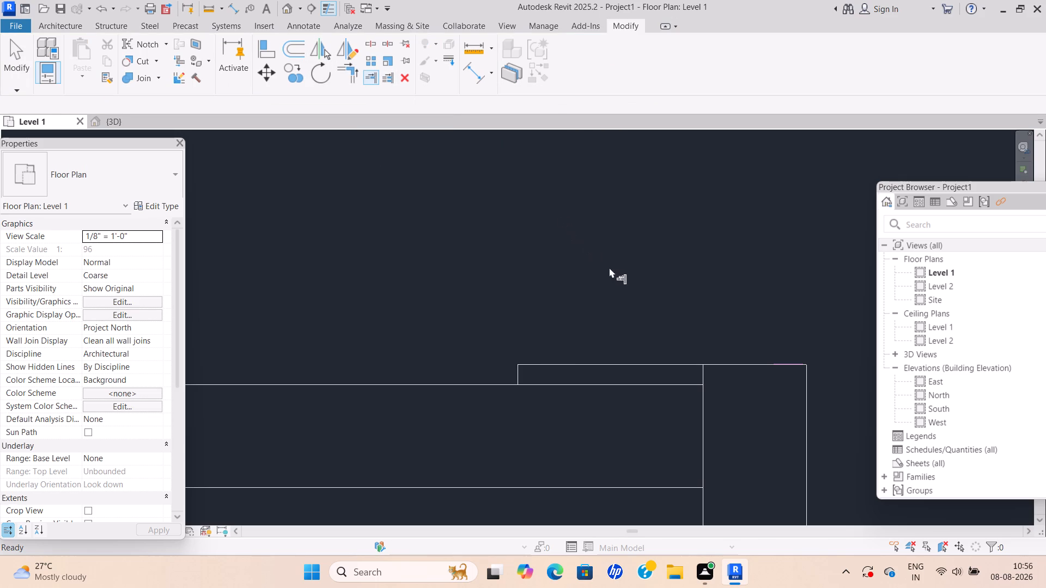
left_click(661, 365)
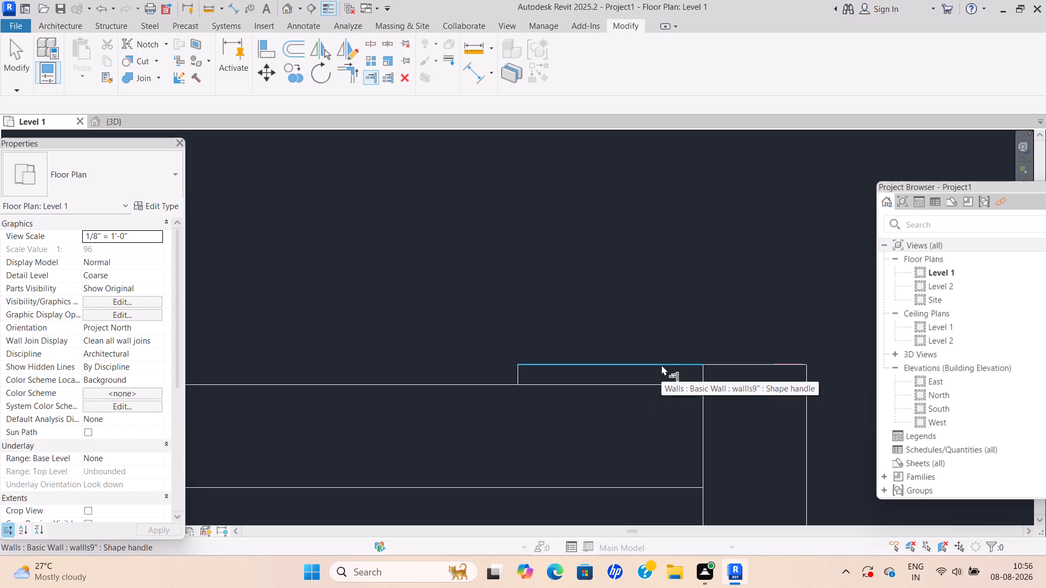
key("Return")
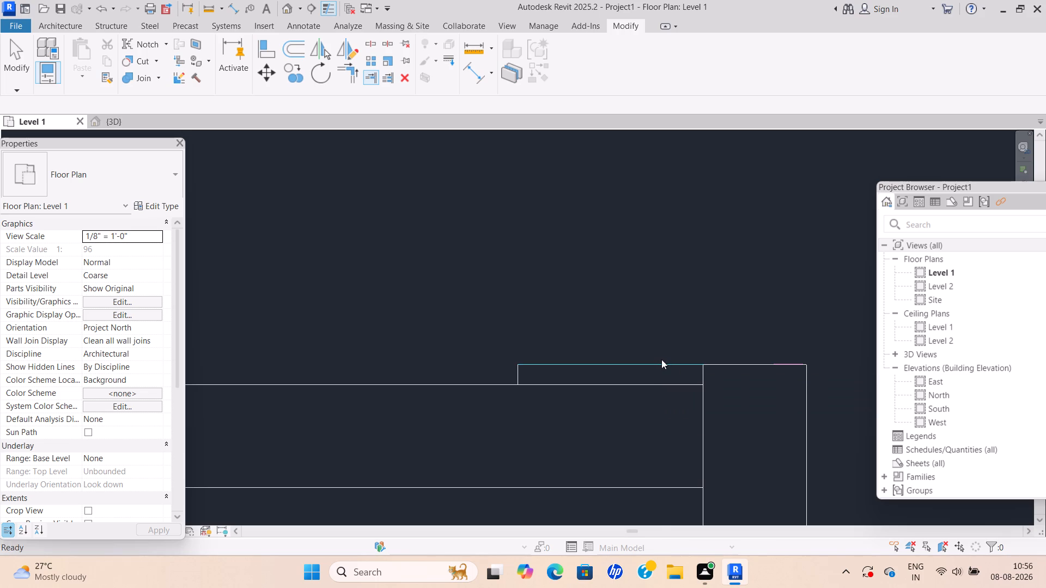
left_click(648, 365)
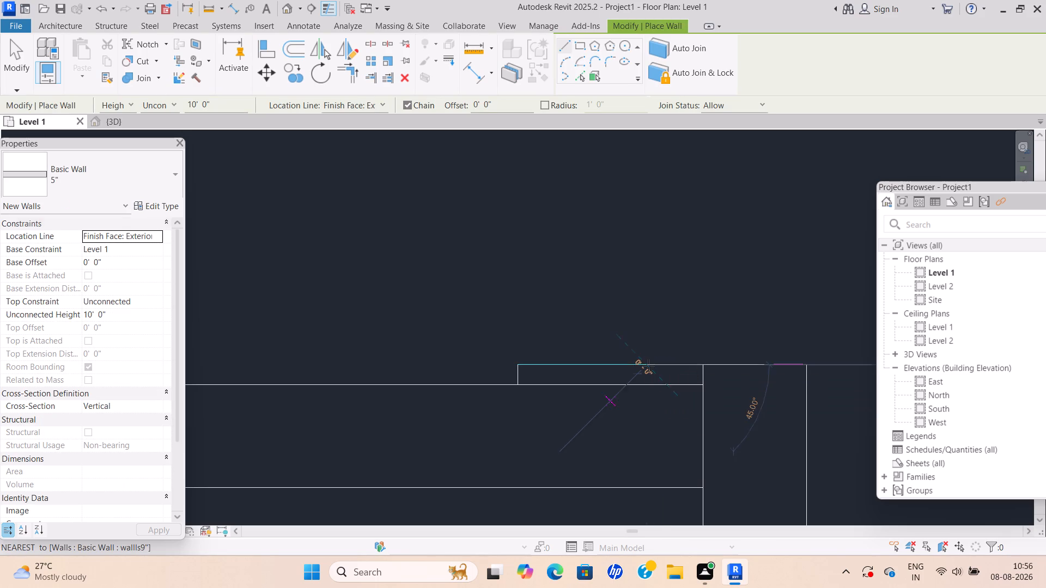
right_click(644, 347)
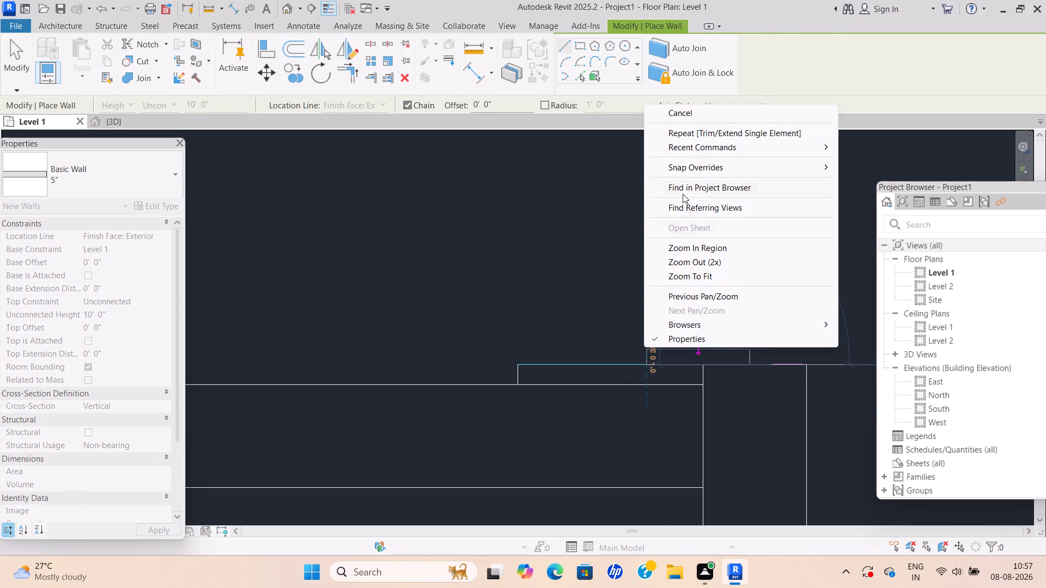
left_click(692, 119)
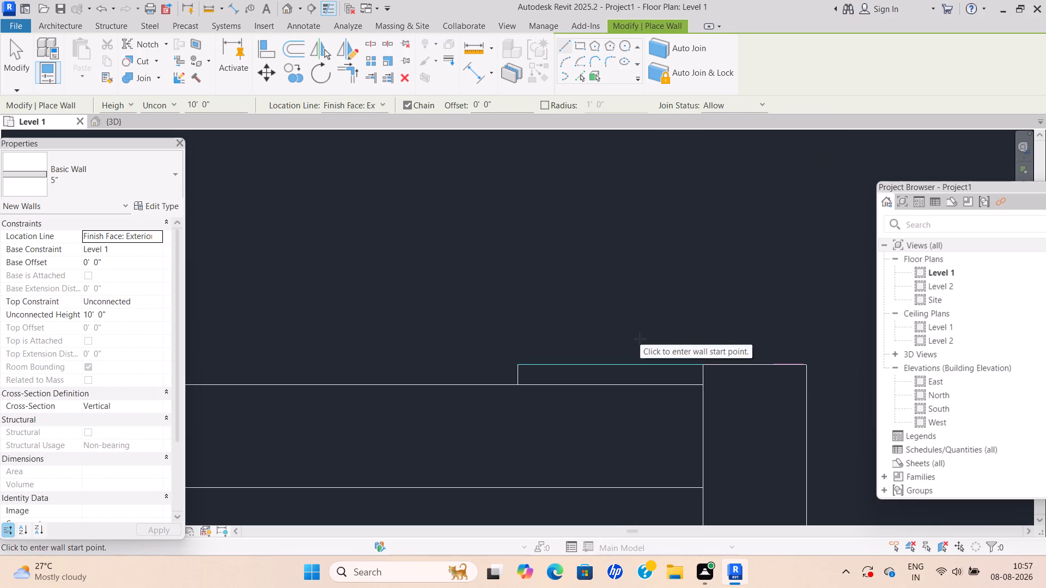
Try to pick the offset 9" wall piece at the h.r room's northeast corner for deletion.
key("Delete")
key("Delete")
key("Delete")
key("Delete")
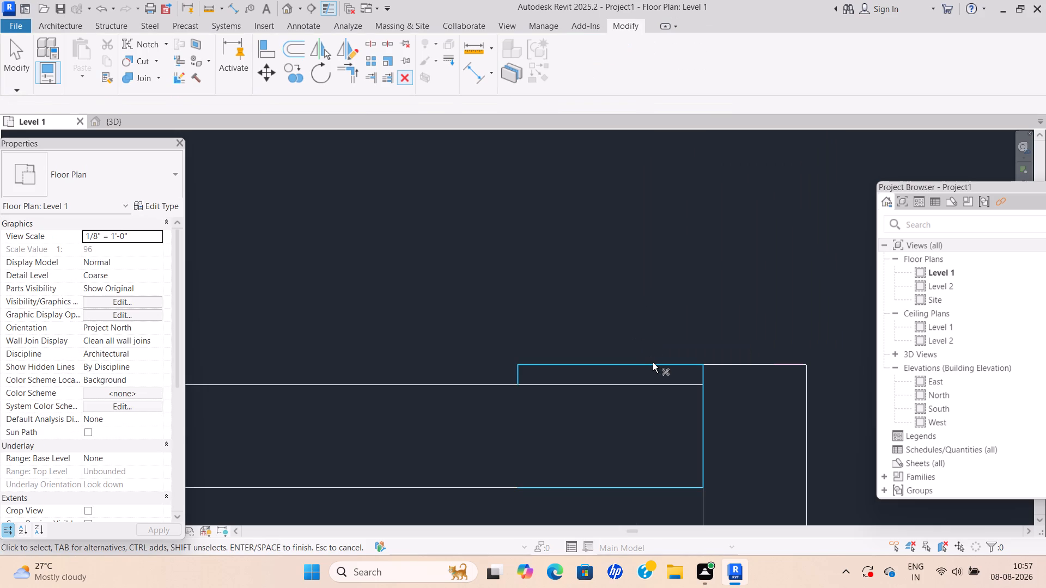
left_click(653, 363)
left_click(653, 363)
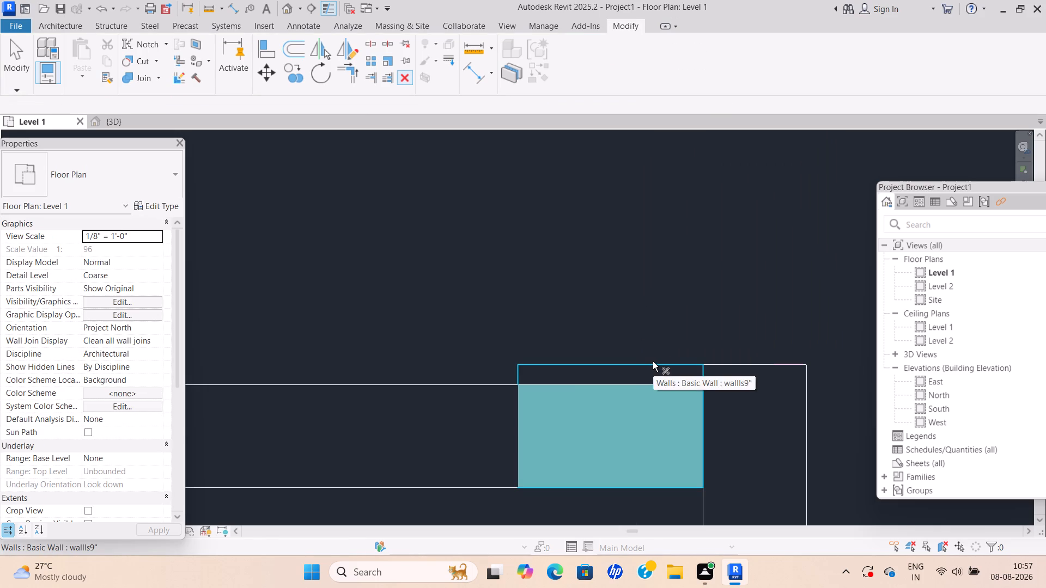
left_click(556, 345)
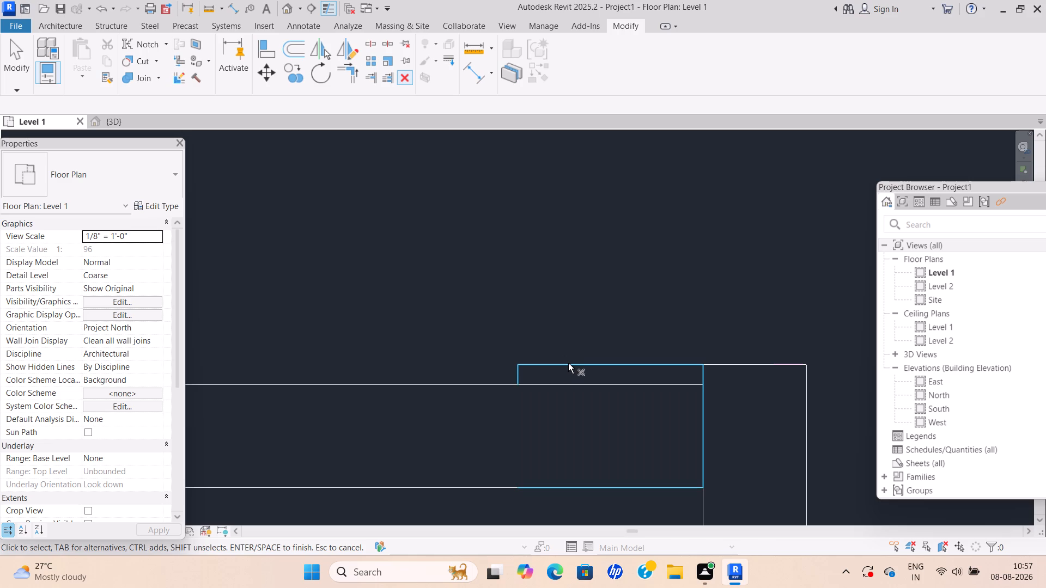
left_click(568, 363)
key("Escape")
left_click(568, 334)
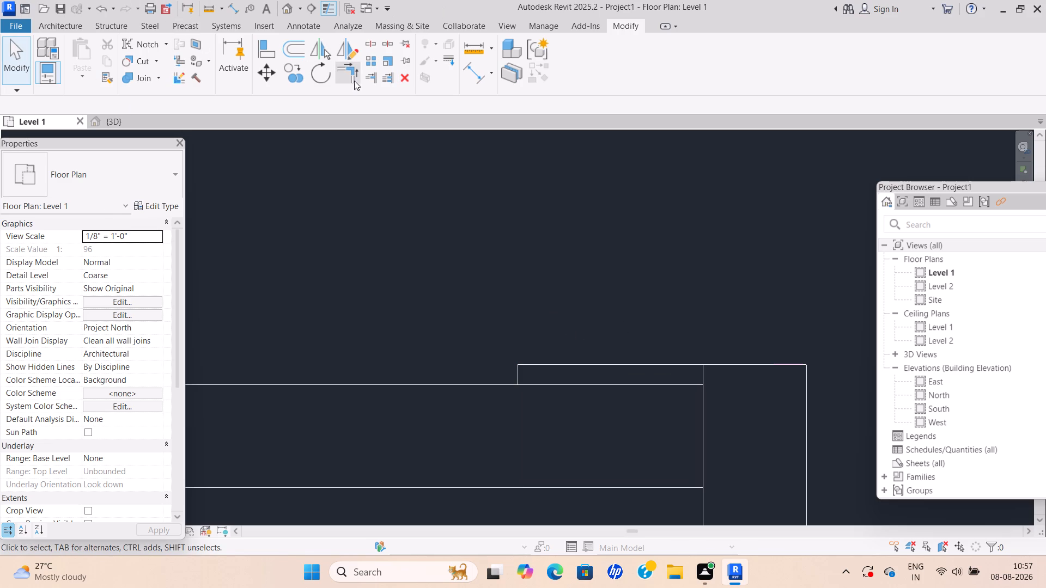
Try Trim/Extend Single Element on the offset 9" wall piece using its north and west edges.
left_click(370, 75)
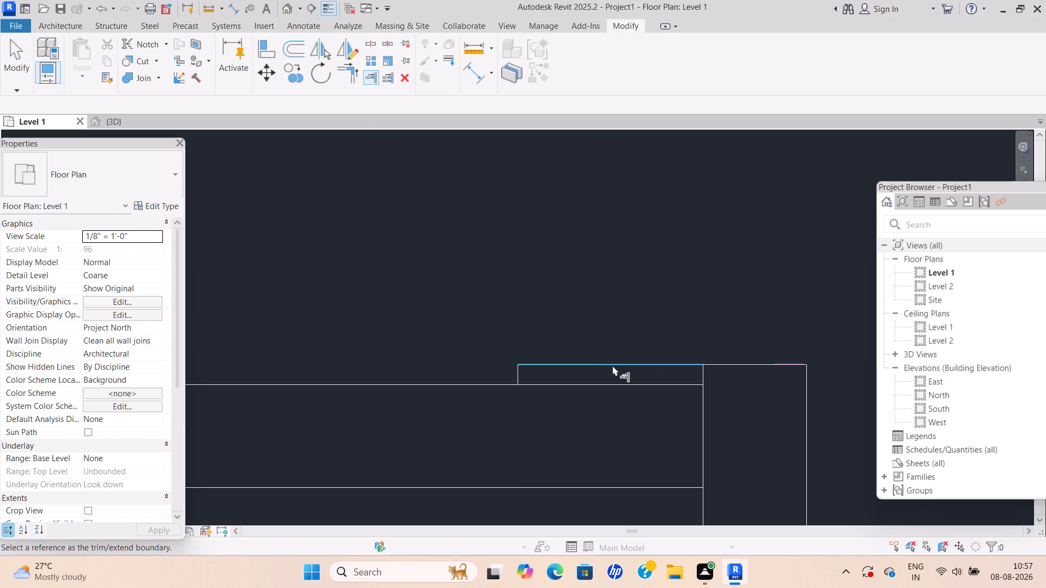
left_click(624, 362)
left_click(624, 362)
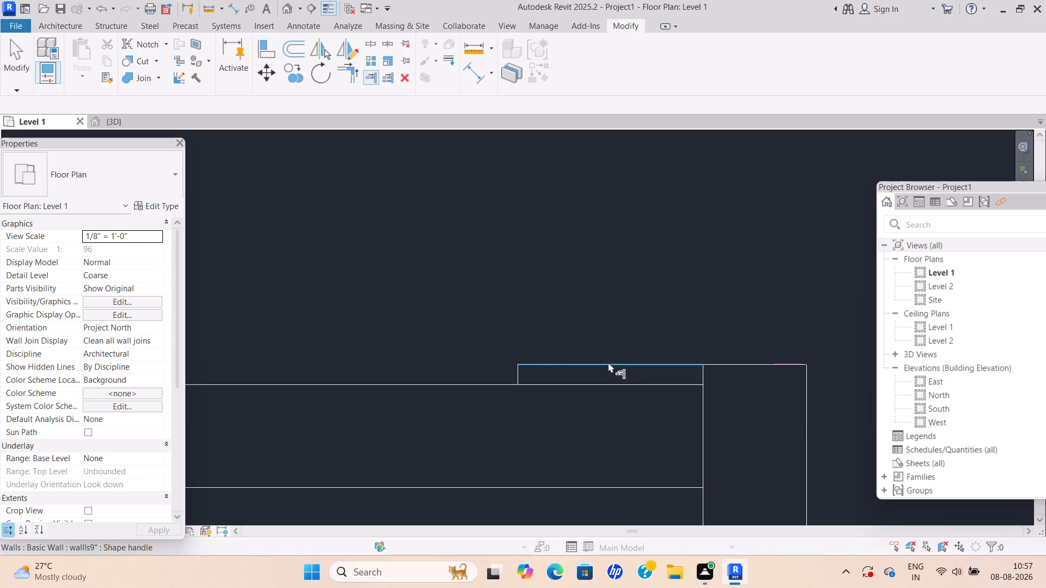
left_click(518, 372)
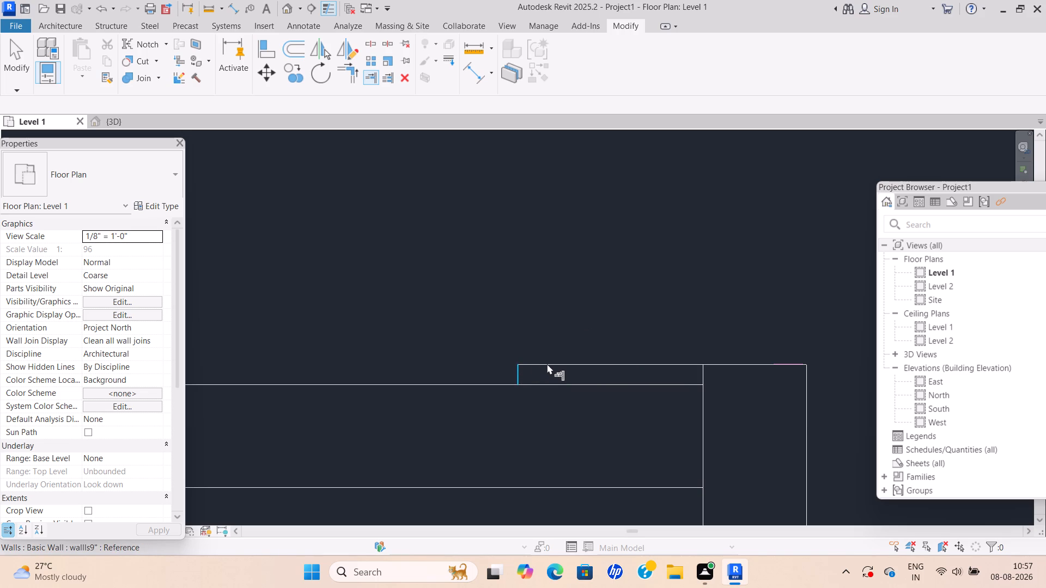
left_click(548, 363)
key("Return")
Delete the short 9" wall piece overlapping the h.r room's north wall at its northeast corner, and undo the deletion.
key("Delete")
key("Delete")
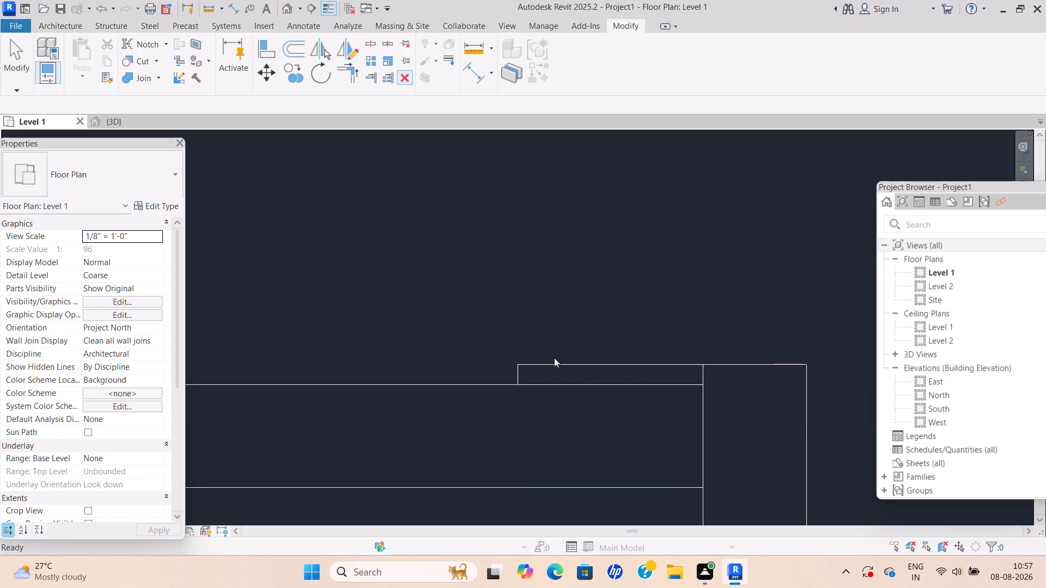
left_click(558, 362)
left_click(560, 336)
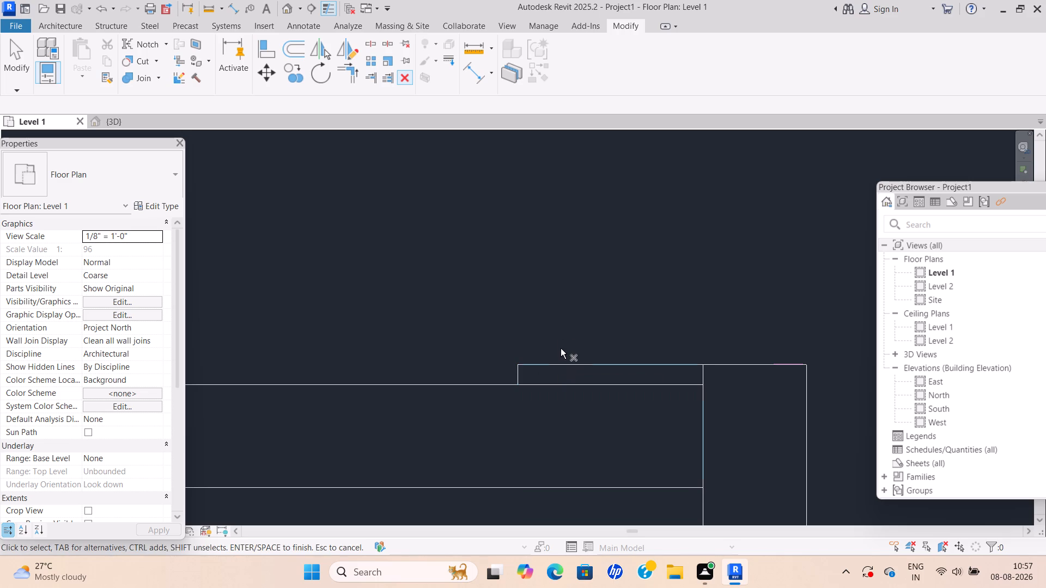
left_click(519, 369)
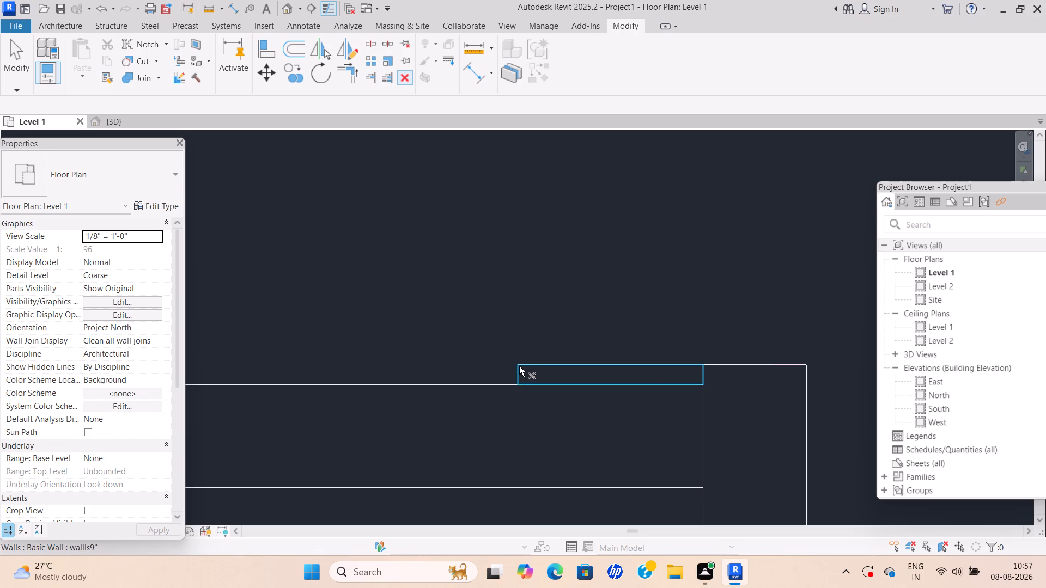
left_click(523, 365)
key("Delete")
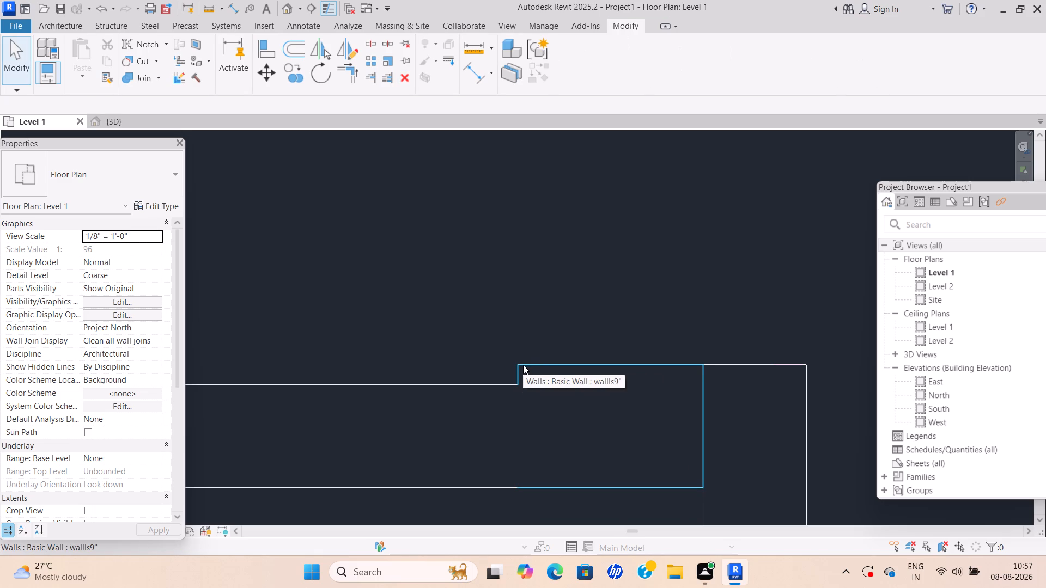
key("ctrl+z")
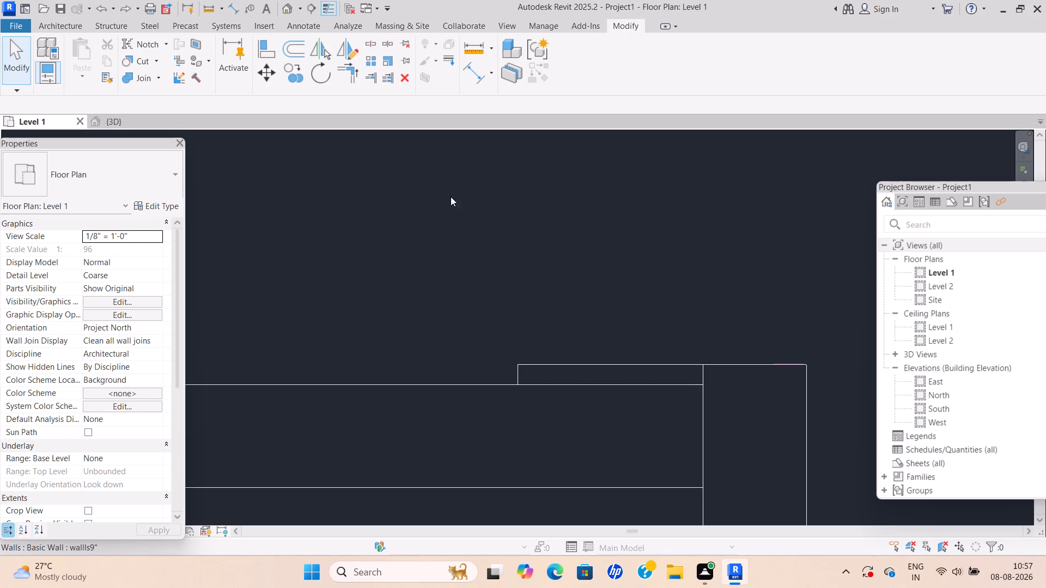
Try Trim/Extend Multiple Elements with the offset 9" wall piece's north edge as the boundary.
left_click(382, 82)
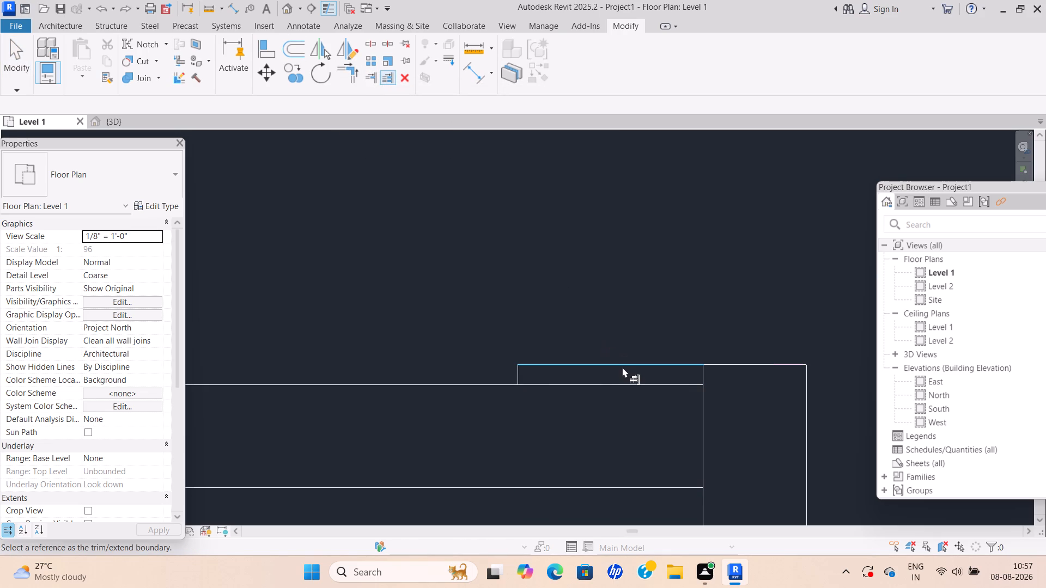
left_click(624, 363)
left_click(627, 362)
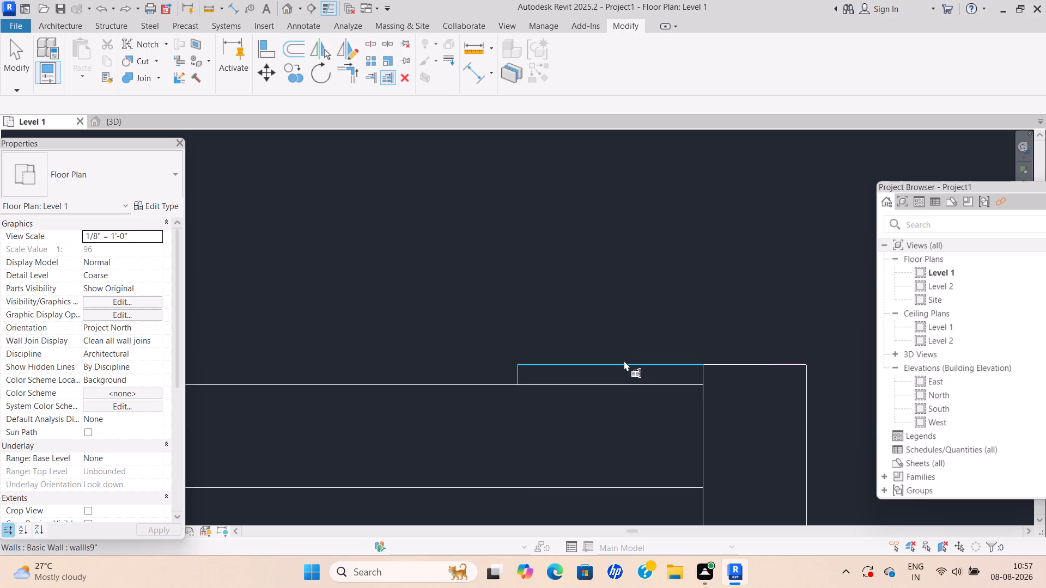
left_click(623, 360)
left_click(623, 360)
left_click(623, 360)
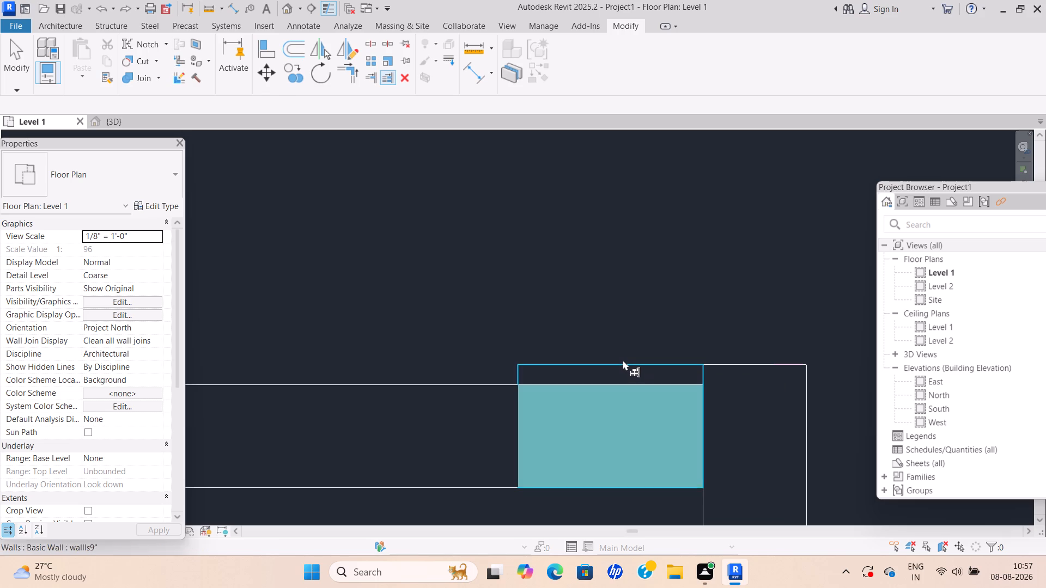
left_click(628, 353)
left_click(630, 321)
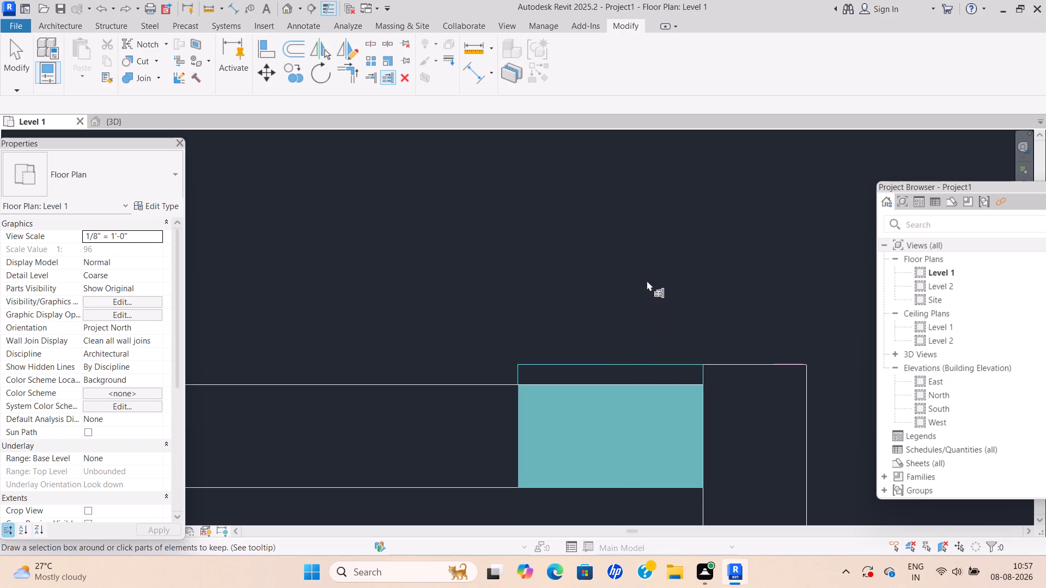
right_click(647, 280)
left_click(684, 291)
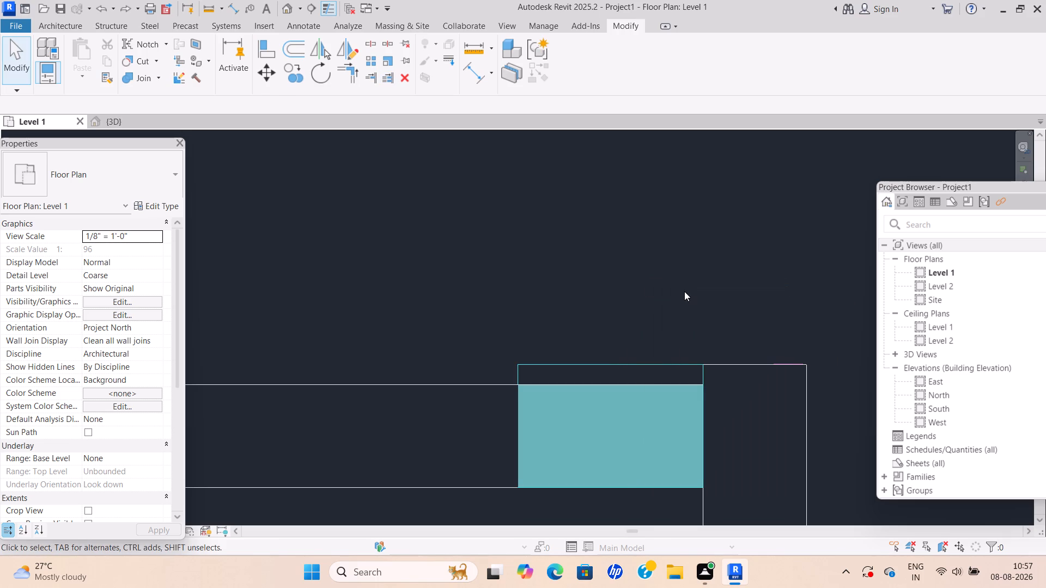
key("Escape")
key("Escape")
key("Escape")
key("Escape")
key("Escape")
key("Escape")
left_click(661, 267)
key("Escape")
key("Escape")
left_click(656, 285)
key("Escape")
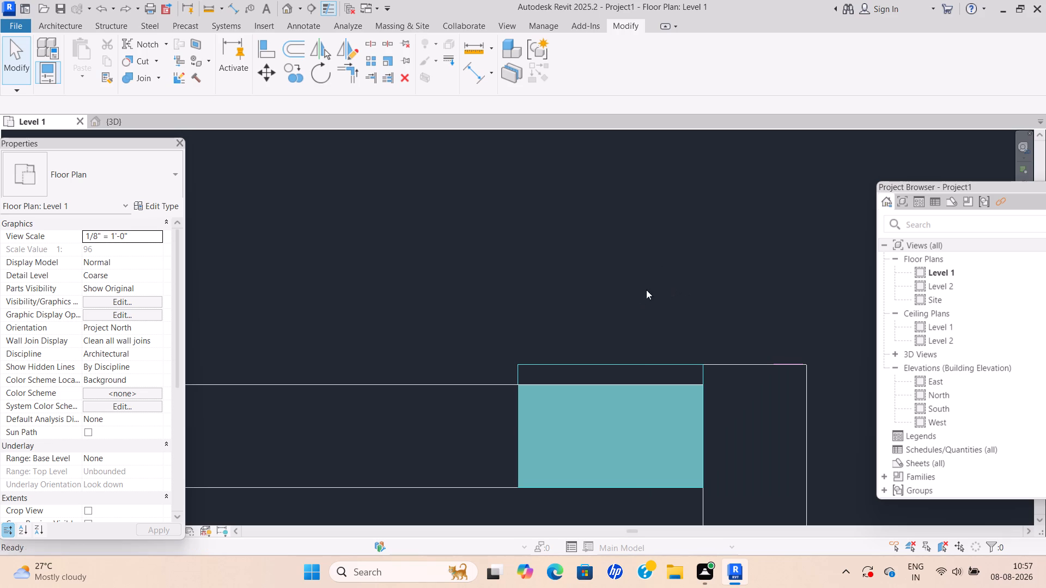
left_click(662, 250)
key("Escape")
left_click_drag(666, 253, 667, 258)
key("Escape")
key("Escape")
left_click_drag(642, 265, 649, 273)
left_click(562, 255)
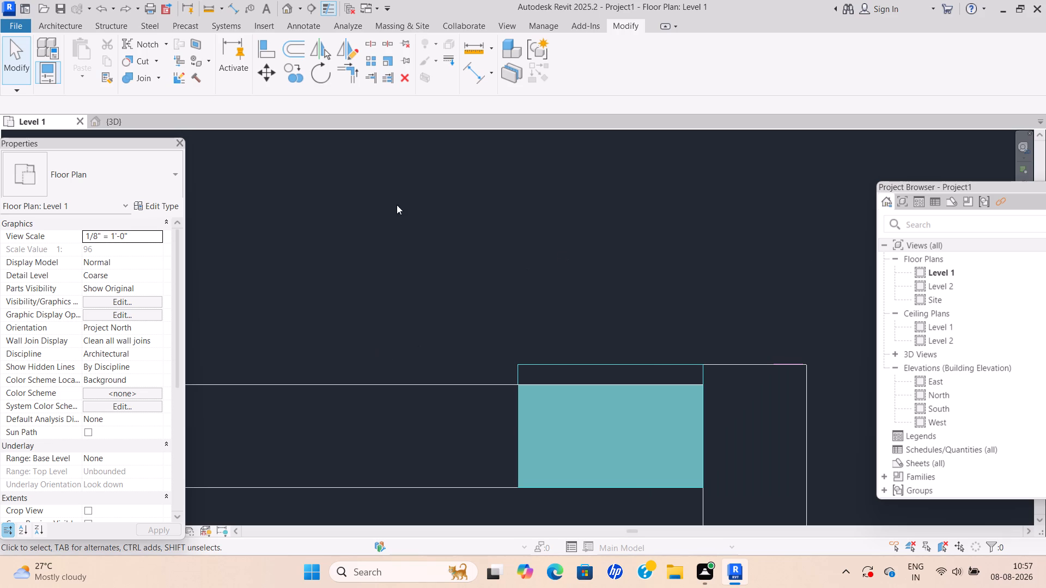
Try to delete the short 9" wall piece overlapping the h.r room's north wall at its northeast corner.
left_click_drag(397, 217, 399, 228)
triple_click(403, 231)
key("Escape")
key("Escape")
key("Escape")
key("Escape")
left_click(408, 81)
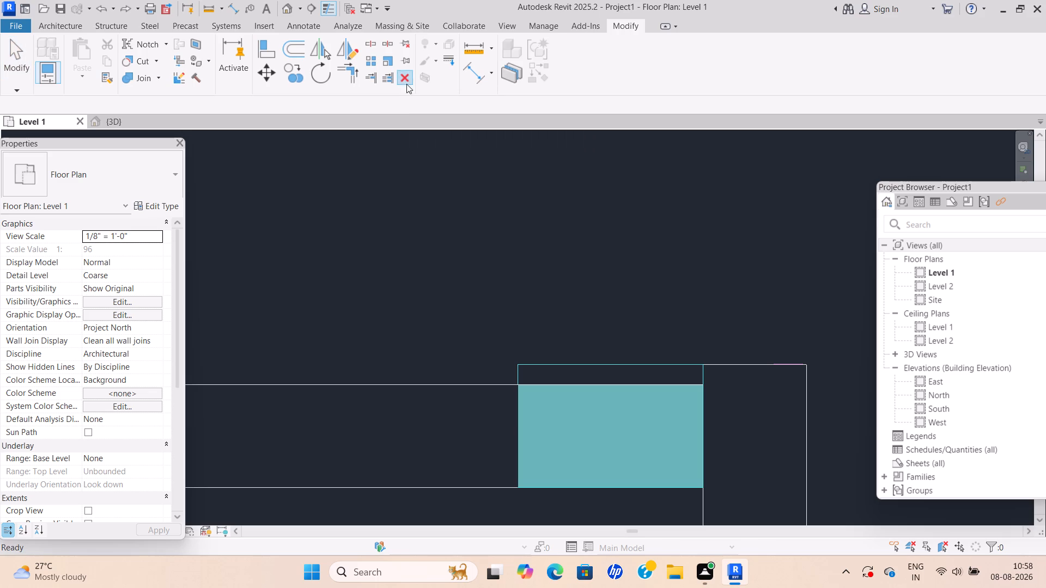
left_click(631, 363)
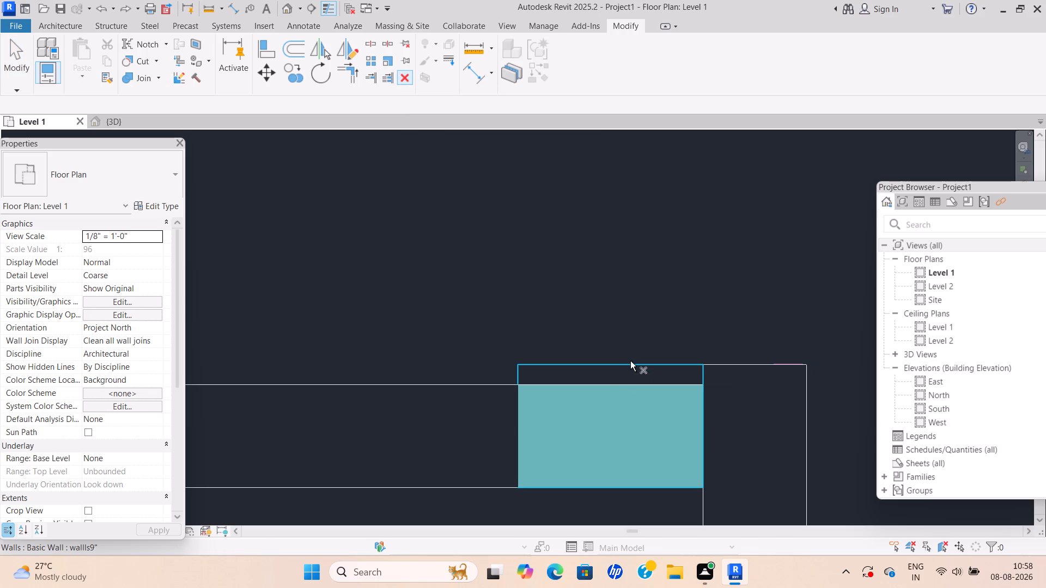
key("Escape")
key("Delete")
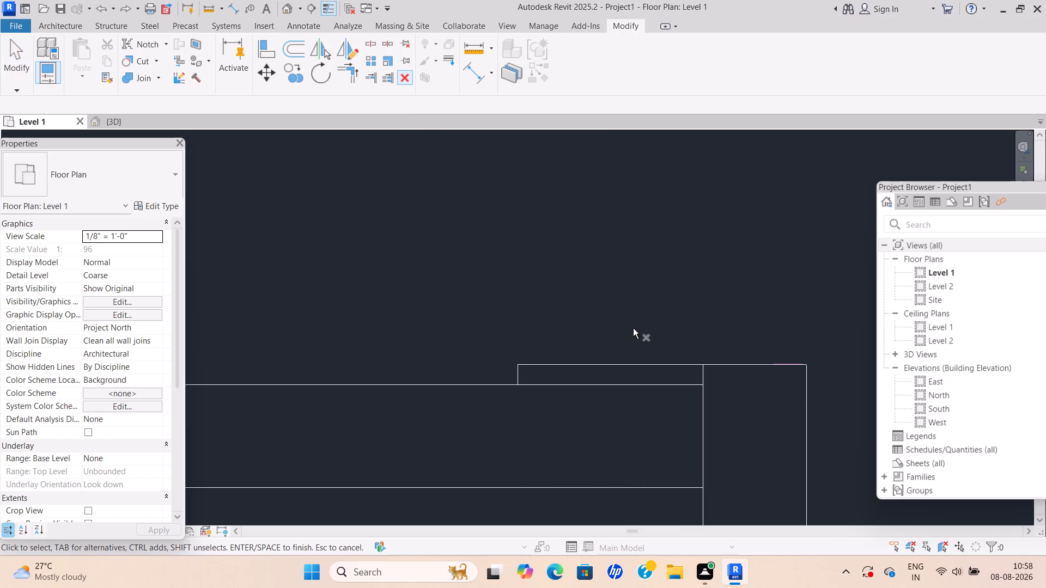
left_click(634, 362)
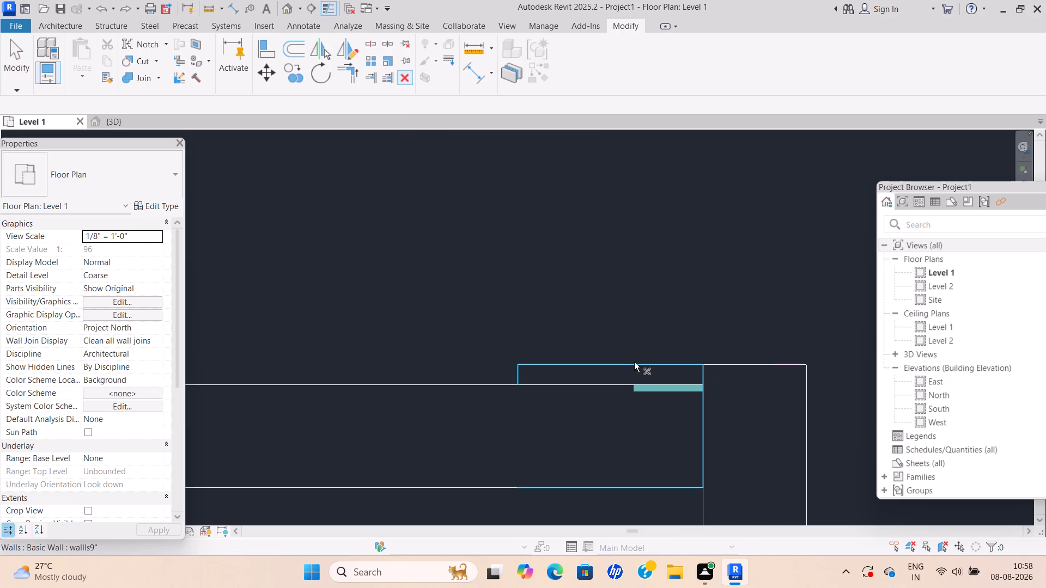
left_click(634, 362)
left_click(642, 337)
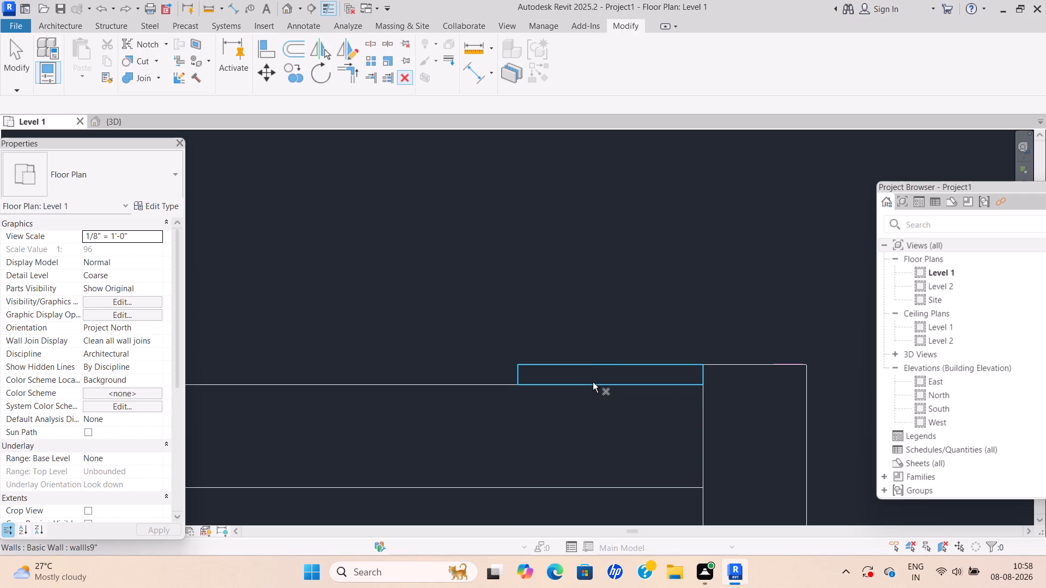
Examine the overlapping wall piece at the h.r room's northeast corner and the surrounding floor plan.
scroll(612, 366, "down", 14)
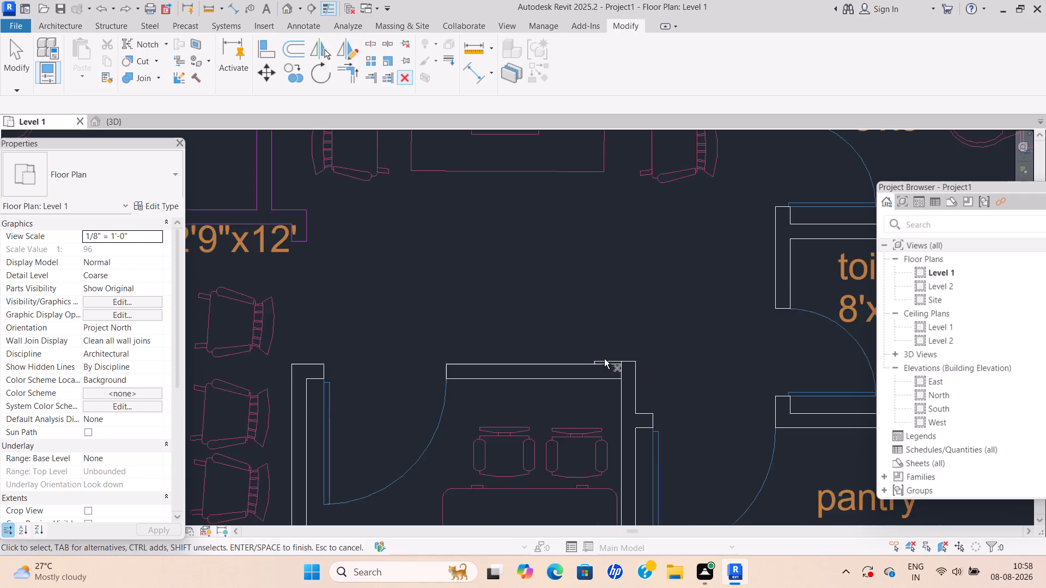
scroll(604, 359, "down", 14)
scroll(613, 346, "up", 10)
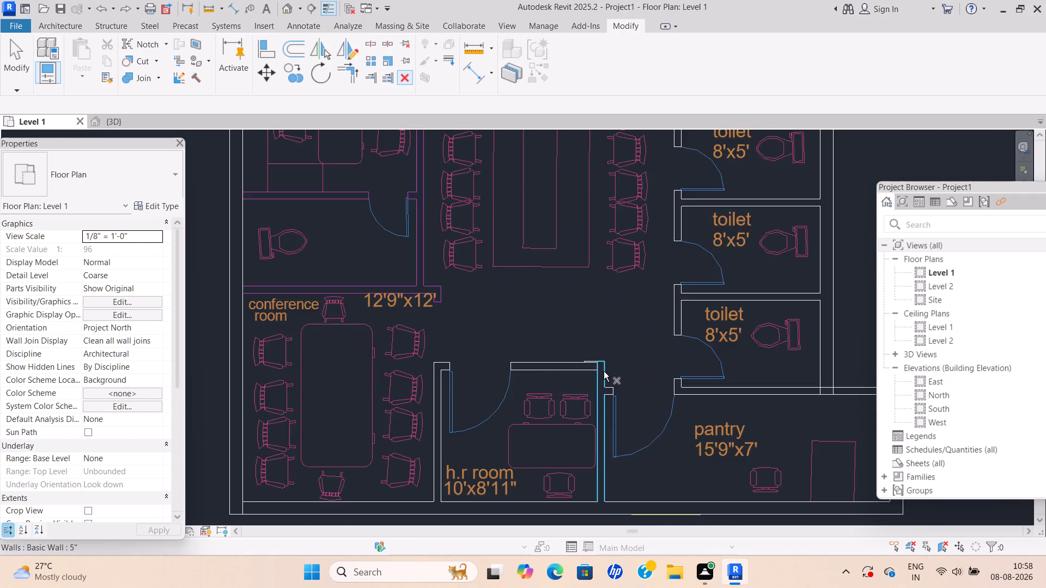
scroll(598, 362, "up", 16)
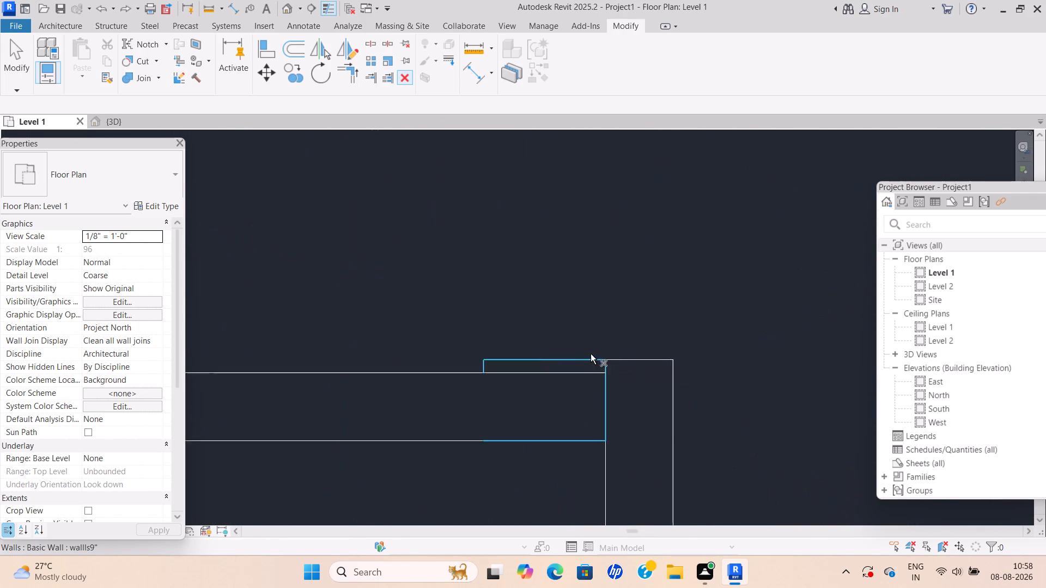
scroll(589, 352, "down", 20)
scroll(589, 352, "down", 8)
scroll(628, 349, "up", 3)
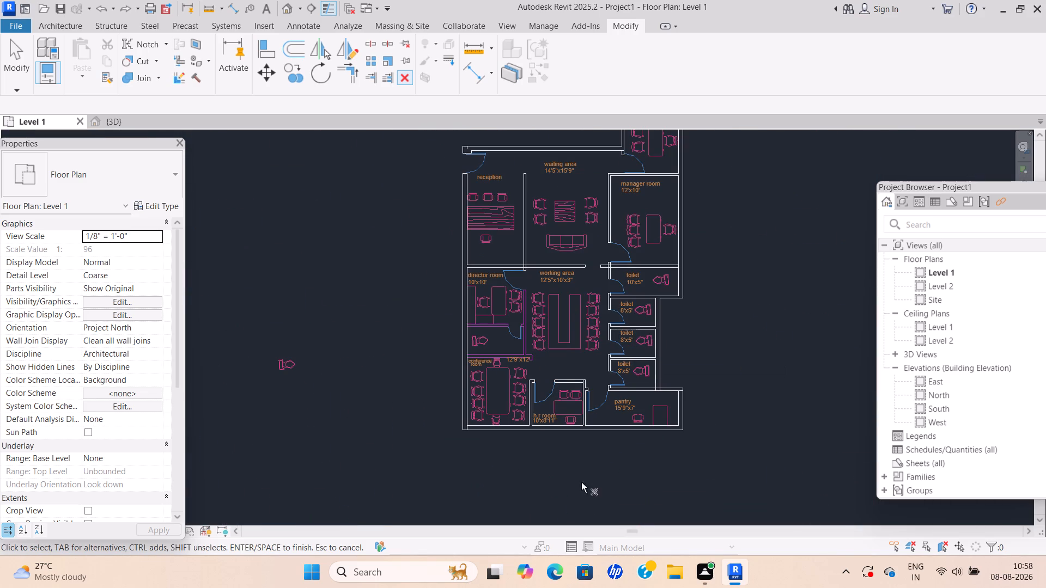
scroll(674, 568, "up", 1)
Create a Generic - 12" floor on Level 1 with a rectangular boundary from the building's northeast outer corner to its southwest outer corner.
left_click(52, 24)
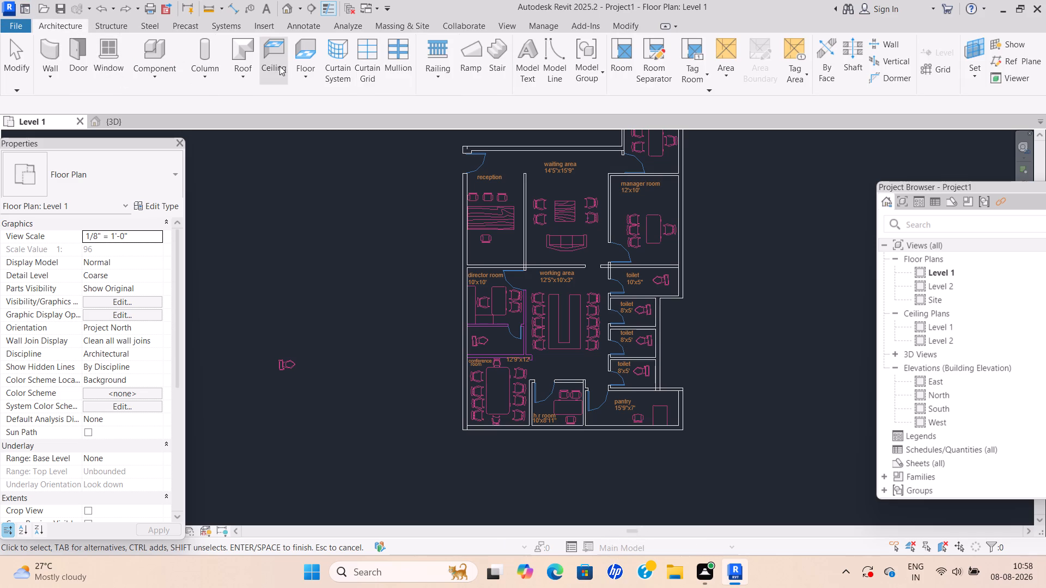
left_click(305, 79)
left_click(338, 98)
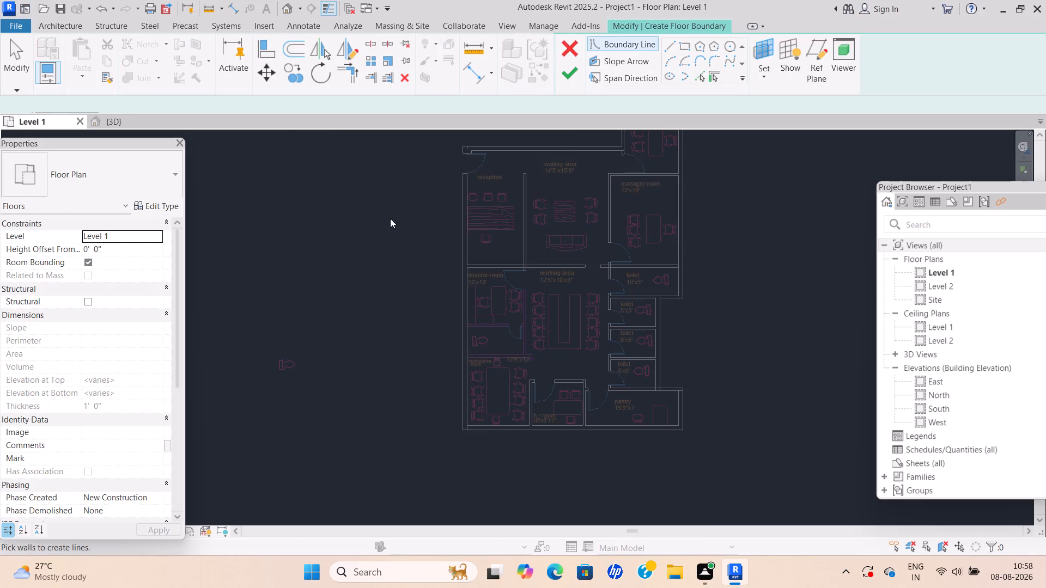
scroll(362, 238, "down", 8)
scroll(422, 233, "up", 3)
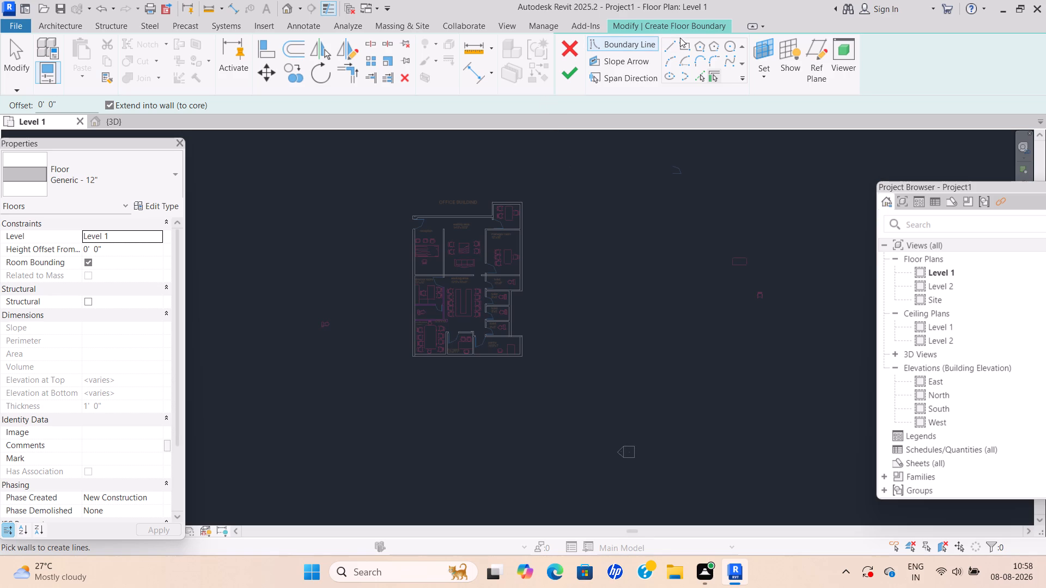
left_click(682, 45)
scroll(441, 238, "up", 3)
scroll(422, 194, "up", 8)
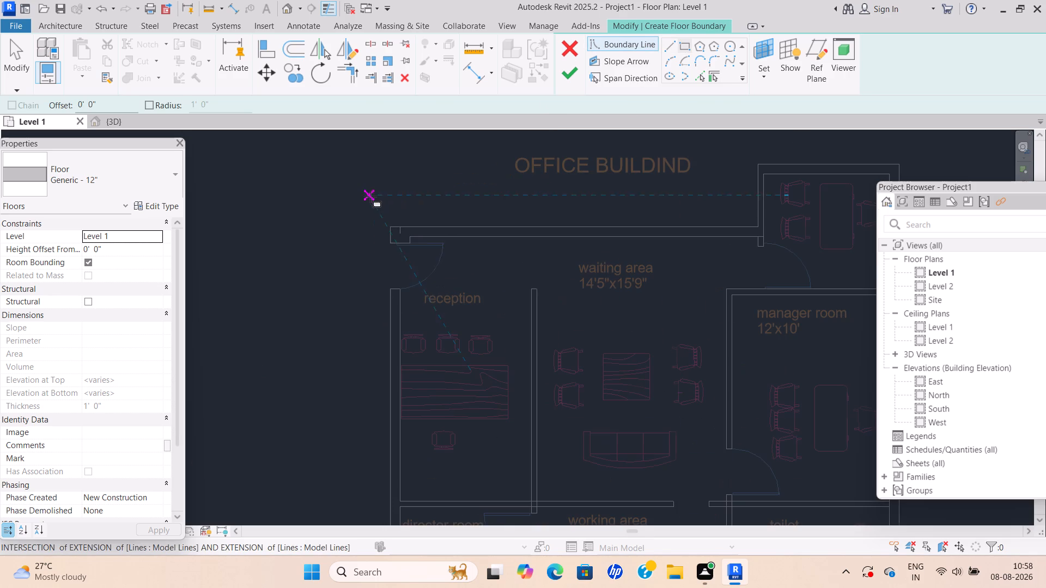
scroll(348, 233, "down", 4)
scroll(404, 249, "down", 8)
scroll(542, 229, "up", 6)
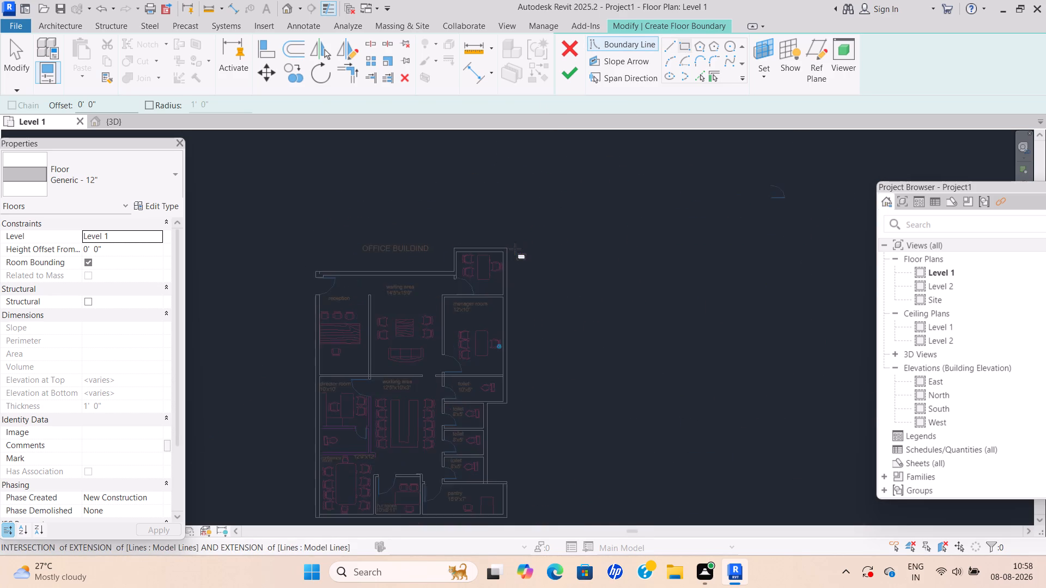
scroll(515, 249, "up", 2)
left_click(504, 250)
scroll(559, 254, "down", 2)
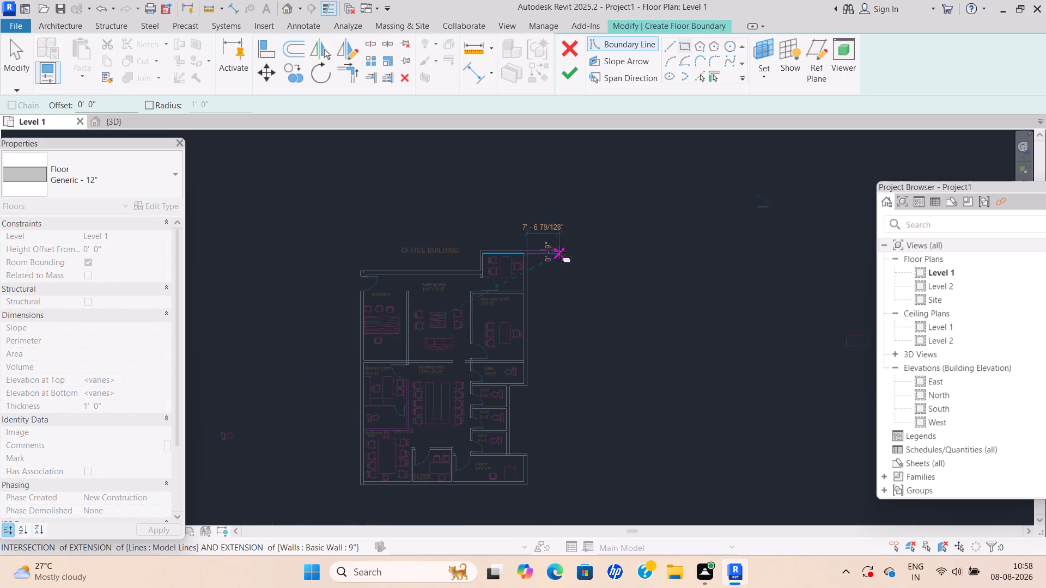
scroll(560, 252, "down", 3)
scroll(418, 302, "up", 4)
scroll(412, 305, "down", 4)
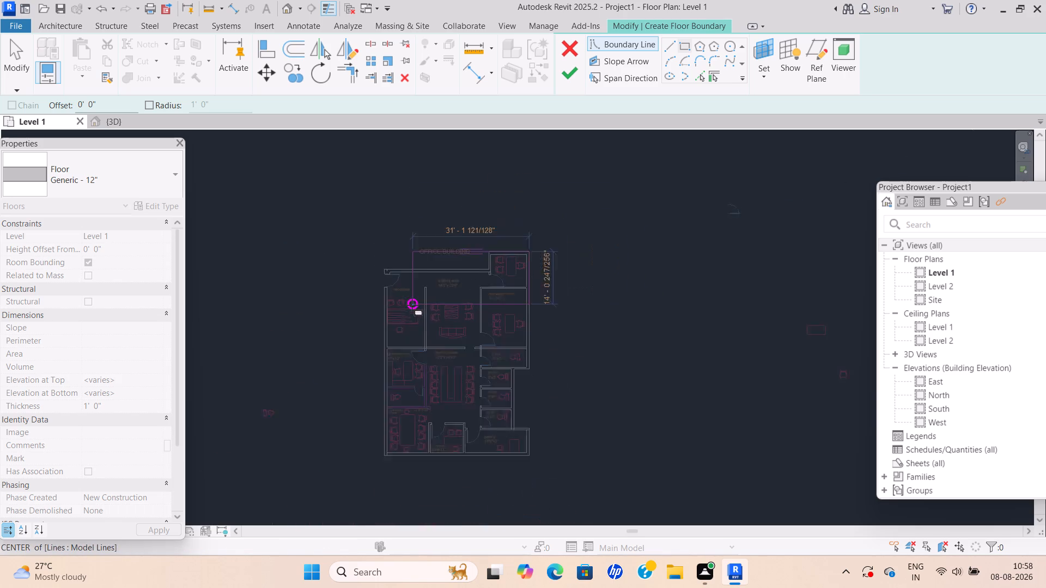
scroll(412, 305, "down", 3)
scroll(393, 347, "up", 6)
scroll(399, 460, "up", 4)
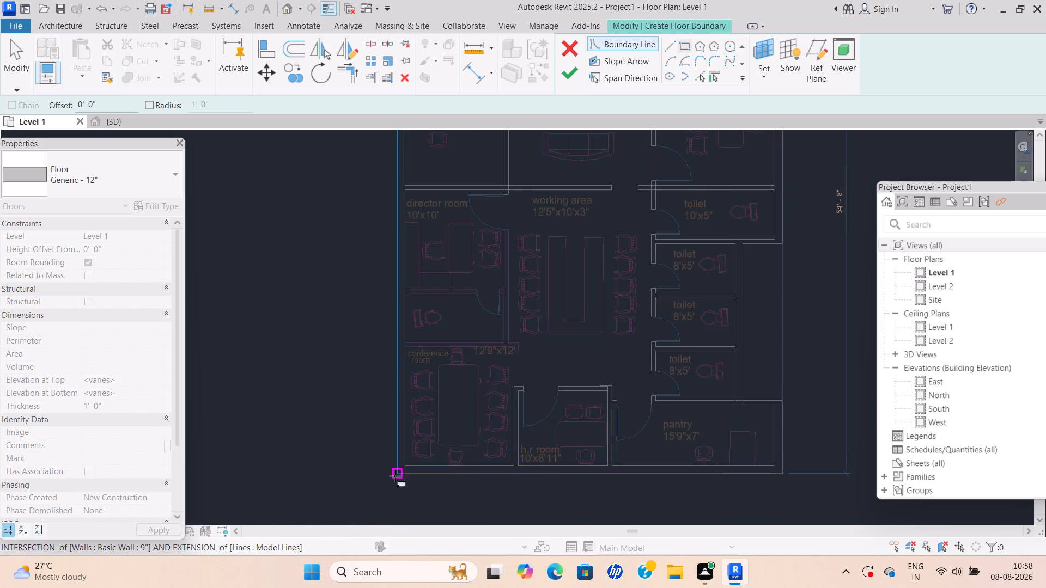
scroll(395, 476, "up", 8)
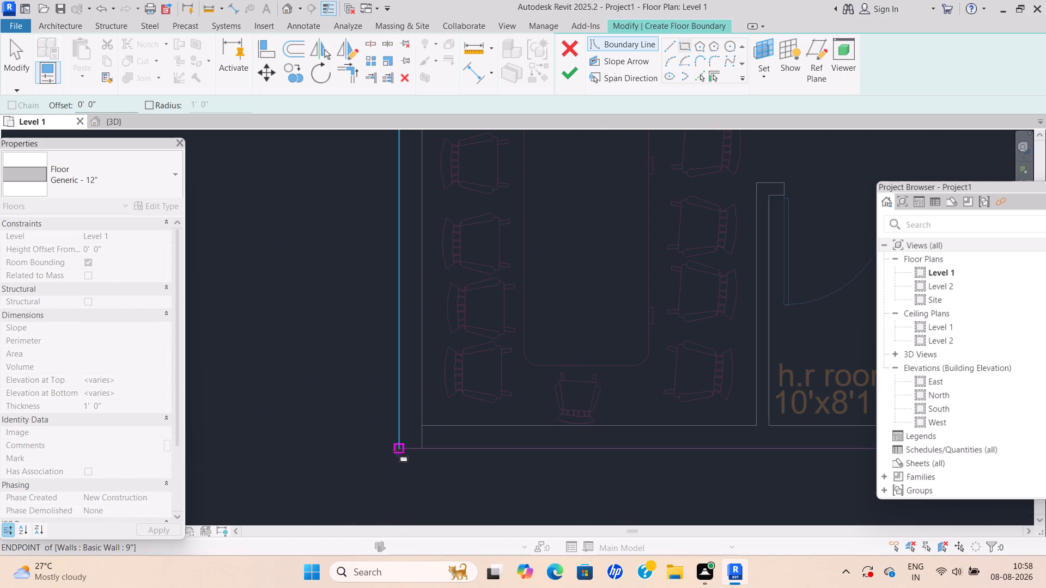
left_click(397, 446)
scroll(415, 468, "down", 12)
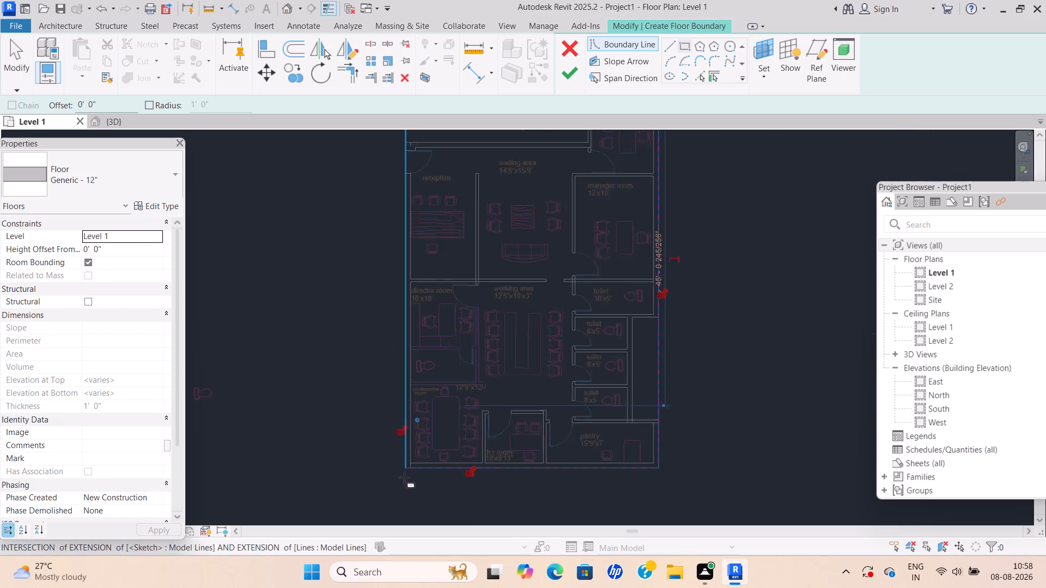
scroll(431, 483, "down", 6)
scroll(502, 462, "up", 4)
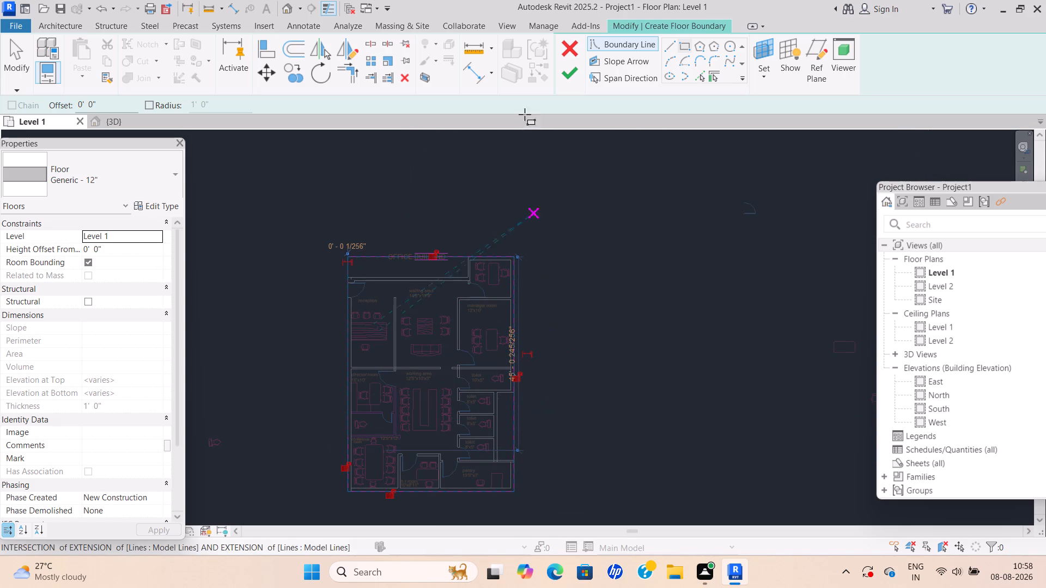
left_click(574, 72)
scroll(508, 268, "down", 6)
scroll(490, 298, "up", 4)
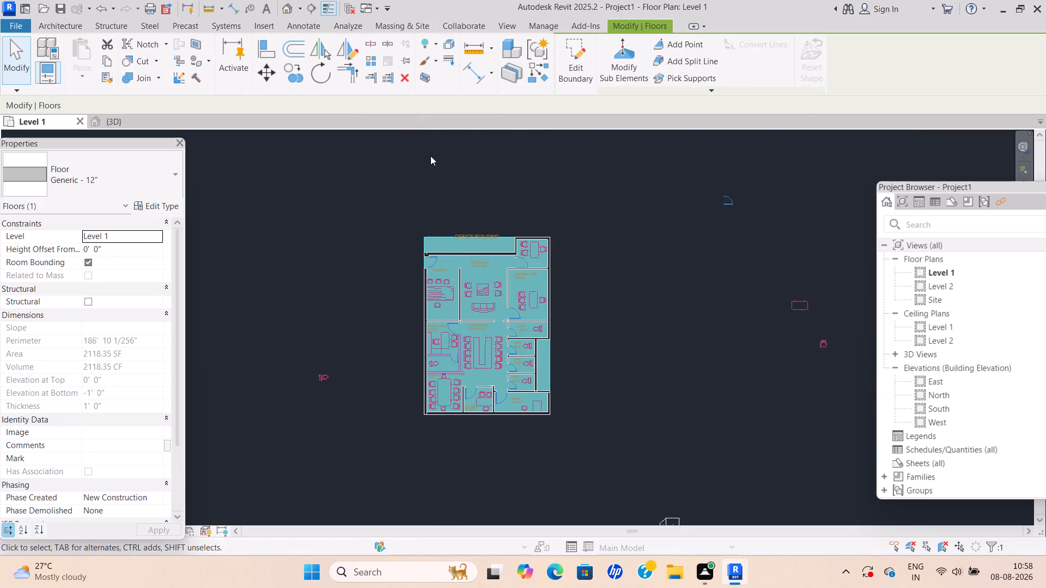
Open the default 3D view and inspect the building's walls and floor from several angles.
left_click(288, 5)
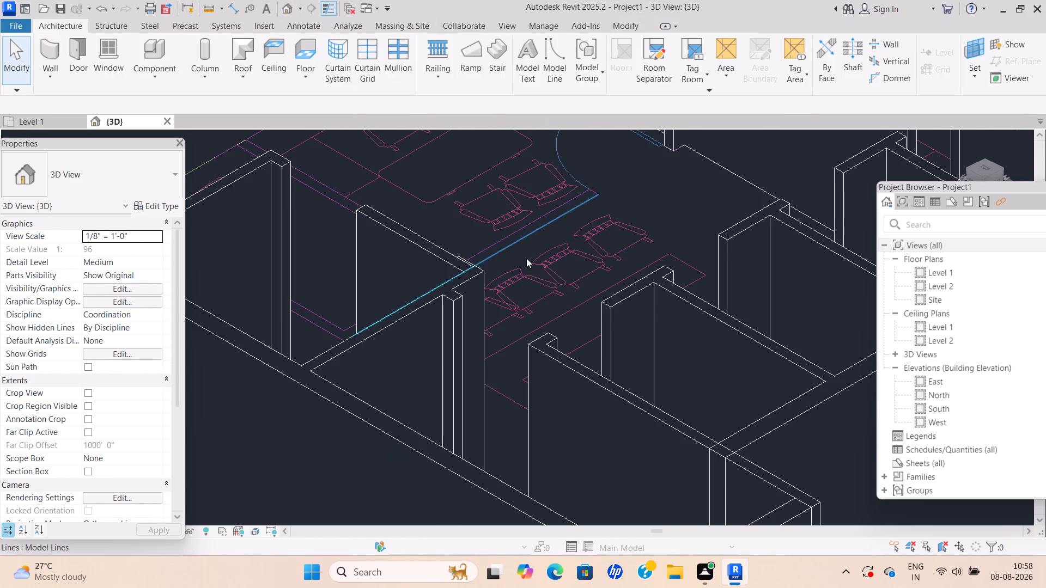
scroll(533, 328, "down", 17)
scroll(570, 388, "up", 3)
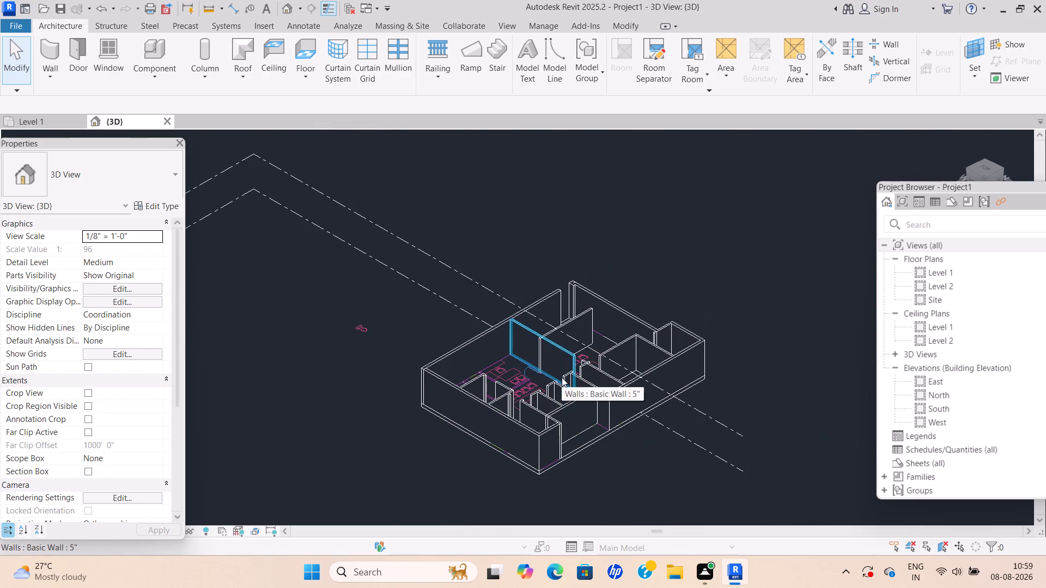
middle_click_drag(562, 373, 518, 434, "shift")
scroll(564, 378, "down", 1, "shift")
scroll(530, 387, "up", 1, "shift")
middle_click_drag(531, 388, 488, 452, "shift")
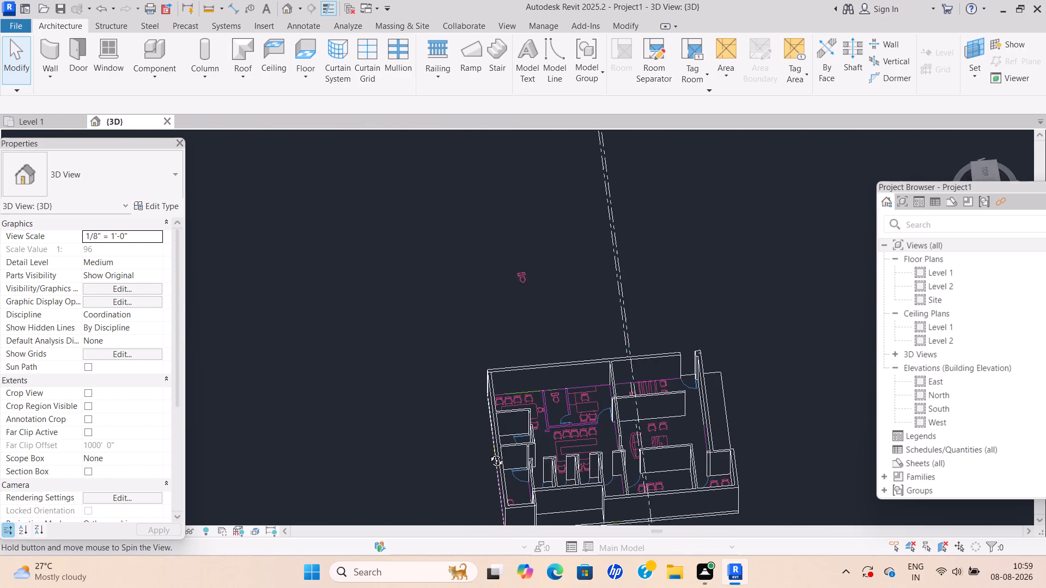
middle_click_drag(488, 452, 488, 452, "shift")
scroll(521, 383, "down", 19, "shift")
scroll(578, 347, "up", 4)
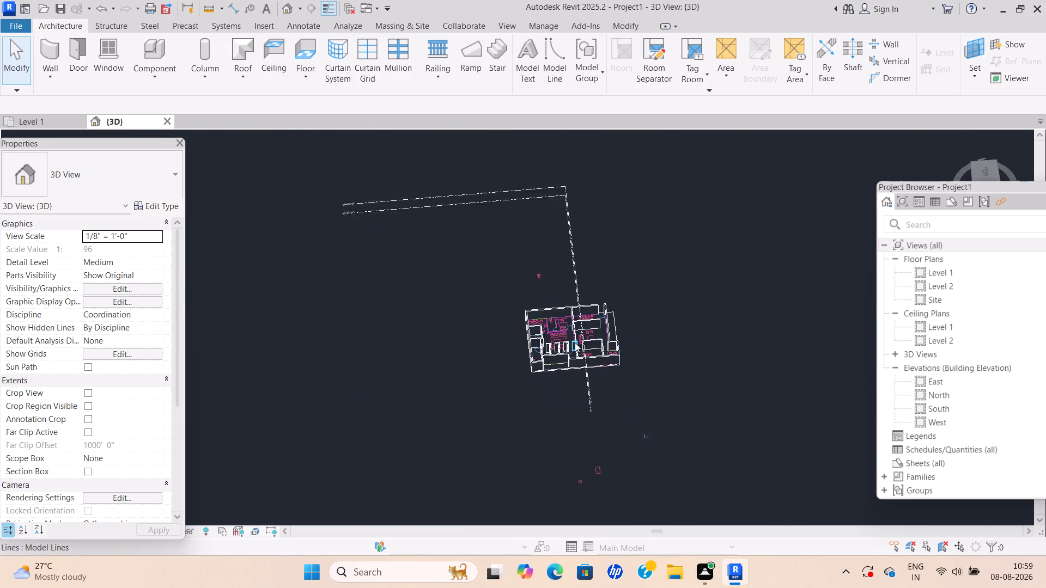
scroll(550, 357, "up", 1, "shift")
middle_click_drag(550, 356, 571, 447, "shift")
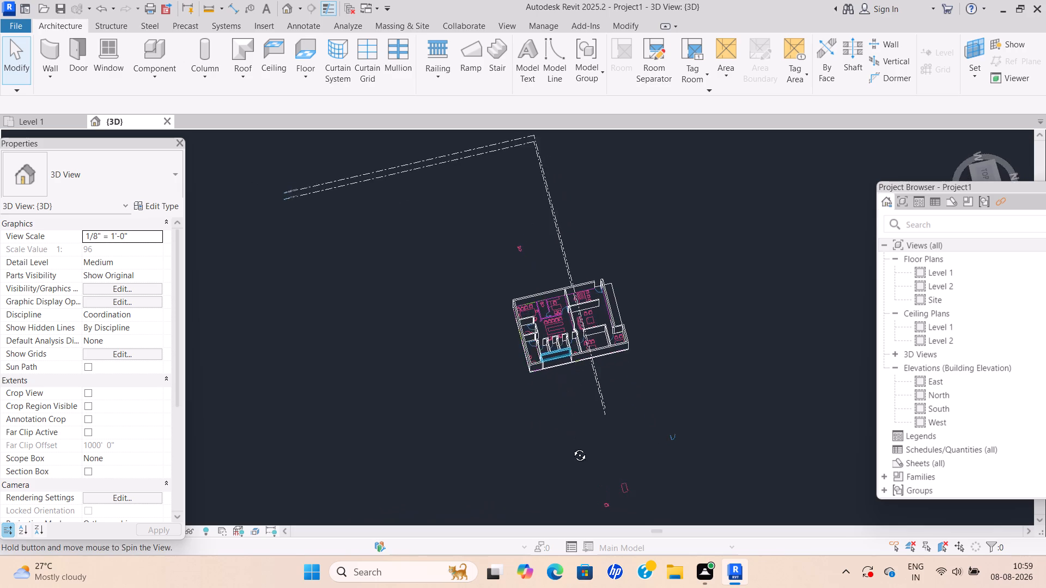
middle_click_drag(571, 447, 568, 442, "shift")
middle_click_drag(556, 356, 570, 411, "shift")
middle_click_drag(575, 351, 582, 392, "shift")
middle_click_drag(580, 386, 573, 324, "shift")
middle_click_drag(554, 365, 558, 317, "shift")
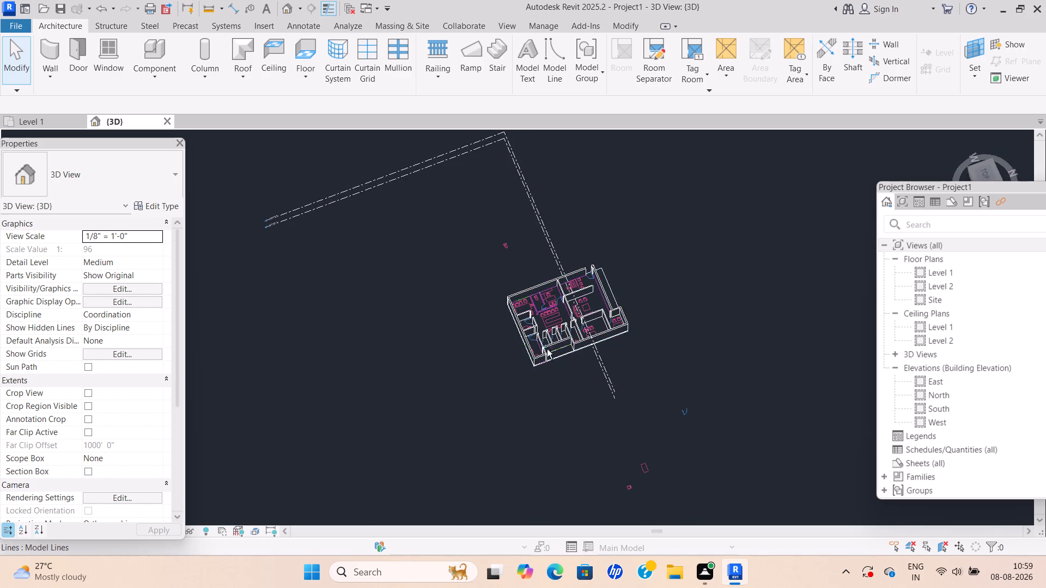
middle_click_drag(552, 370, 545, 313, "shift")
scroll(545, 311, "up", 1, "shift")
scroll(534, 369, "down", 1, "shift")
middle_click_drag(535, 384, 548, 293, "shift")
scroll(548, 293, "up", 1, "shift")
scroll(546, 322, "down", 2, "shift")
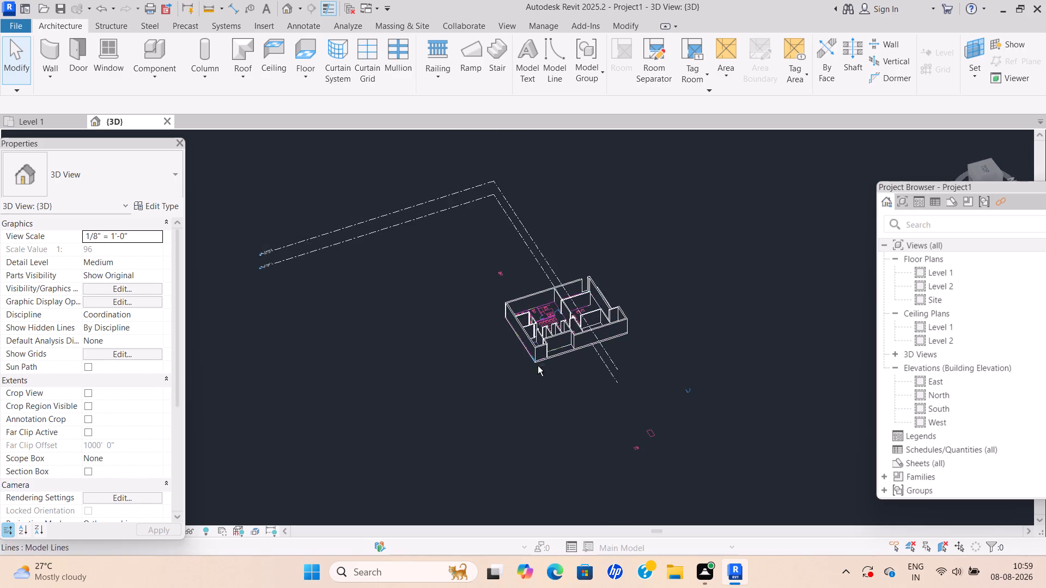
middle_click_drag(538, 366, 528, 325, "shift")
scroll(538, 378, "up", 1, "shift")
middle_click_drag(539, 378, 503, 353, "shift")
middle_click_drag(571, 373, 567, 415, "shift")
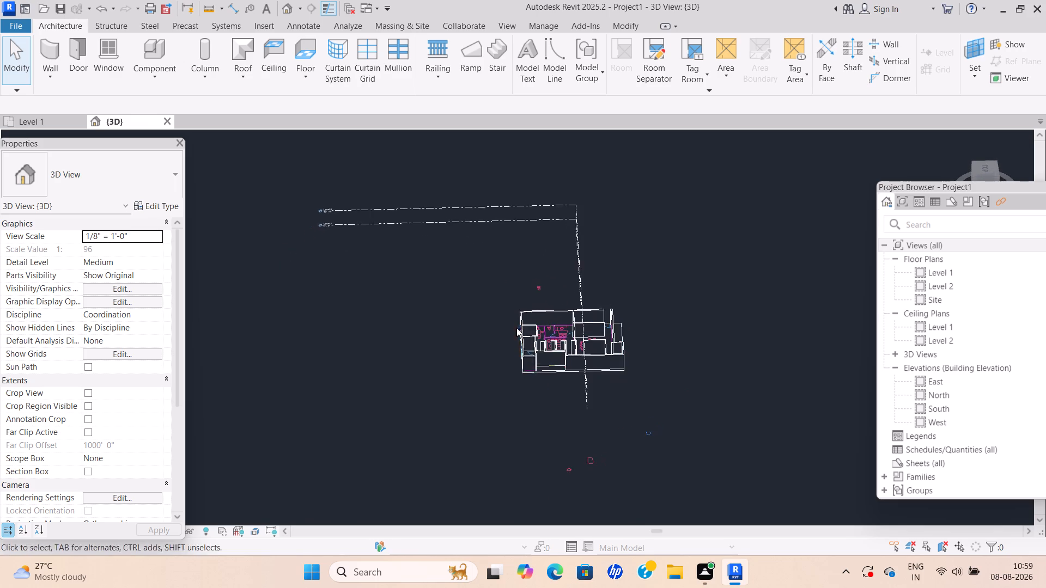
middle_click_drag(530, 376, 533, 405, "shift")
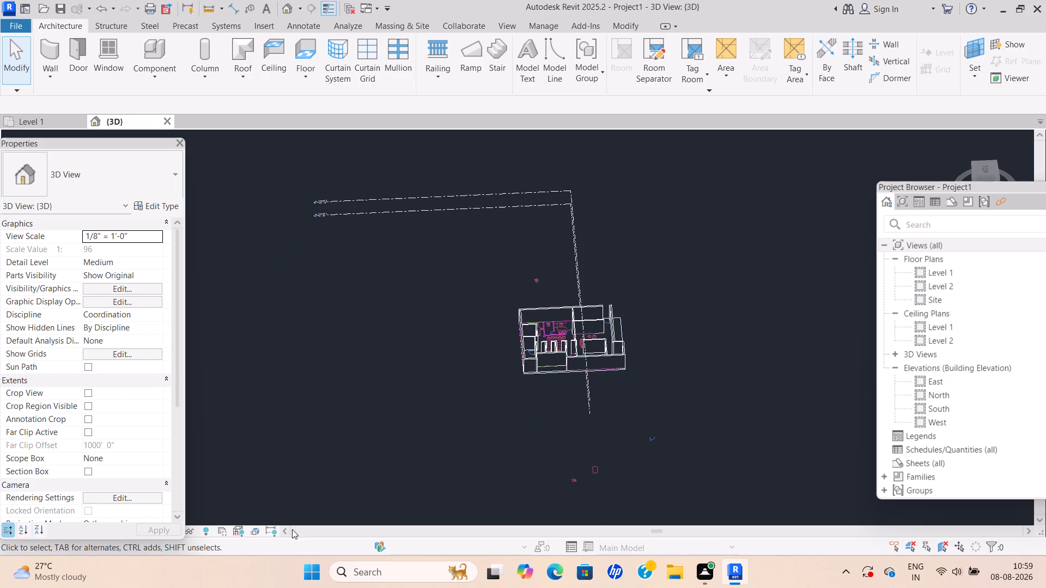
Set the 3D view's visual style to Shaded.
left_click(244, 531)
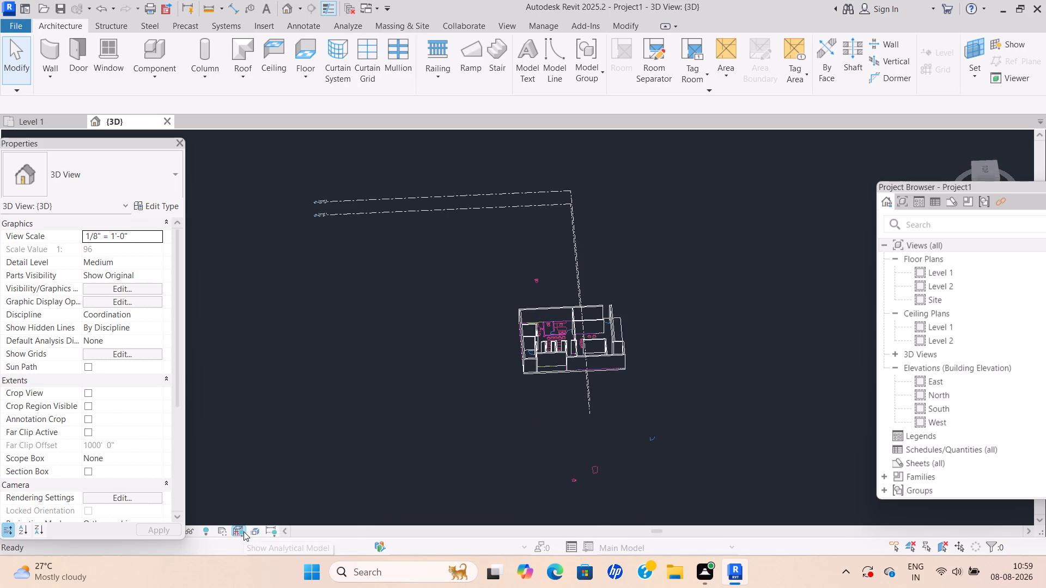
left_click(244, 531)
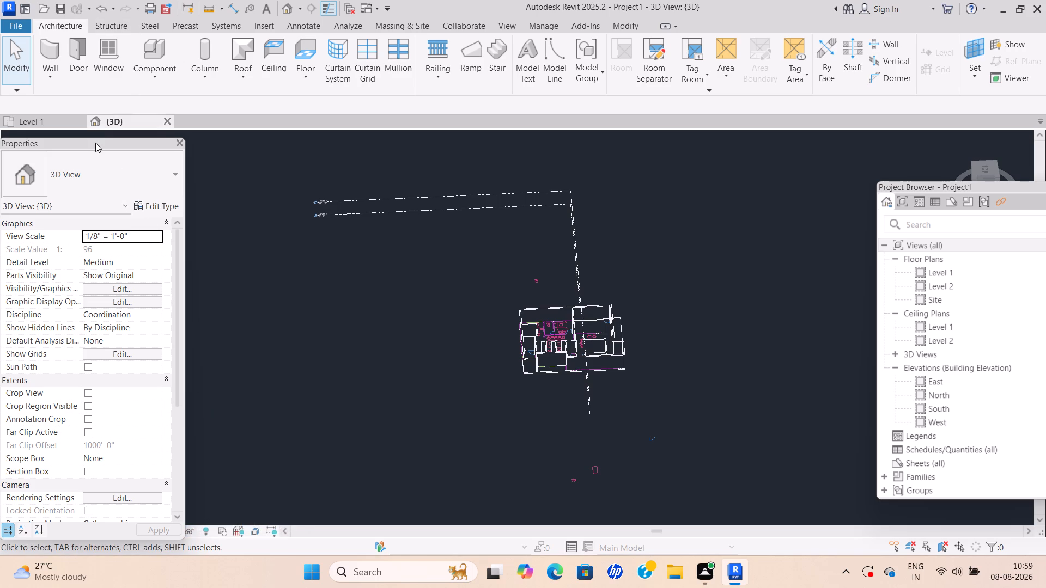
left_click_drag(96, 143, 92, 106)
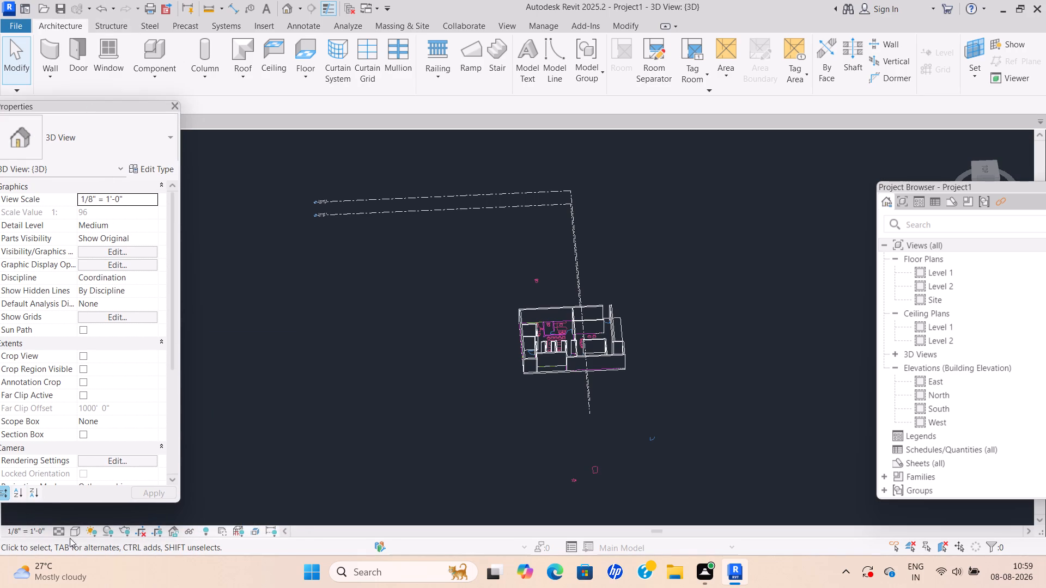
left_click(75, 529)
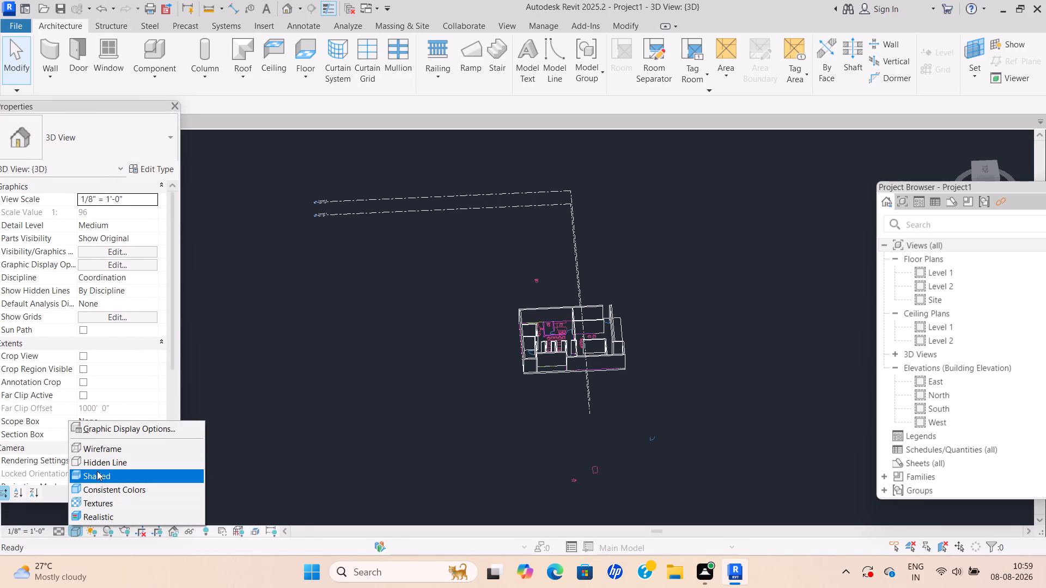
left_click(102, 477)
Inspect the shaded walls and floor of the building in 3D from different angles.
scroll(520, 401, "up", 3)
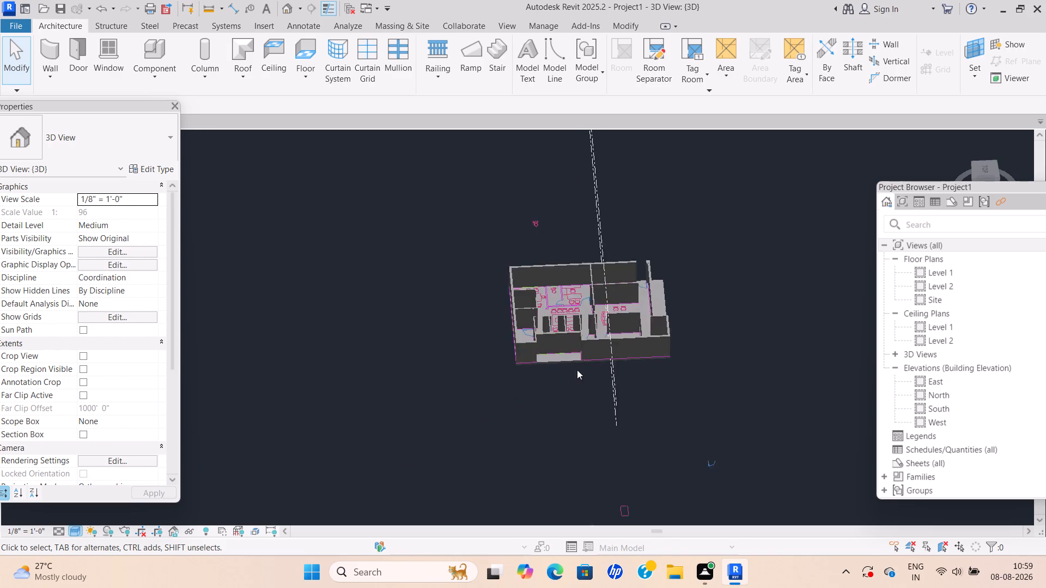
scroll(577, 370, "up", 2)
scroll(656, 254, "up", 3)
scroll(506, 283, "up", 4)
scroll(400, 296, "down", 9)
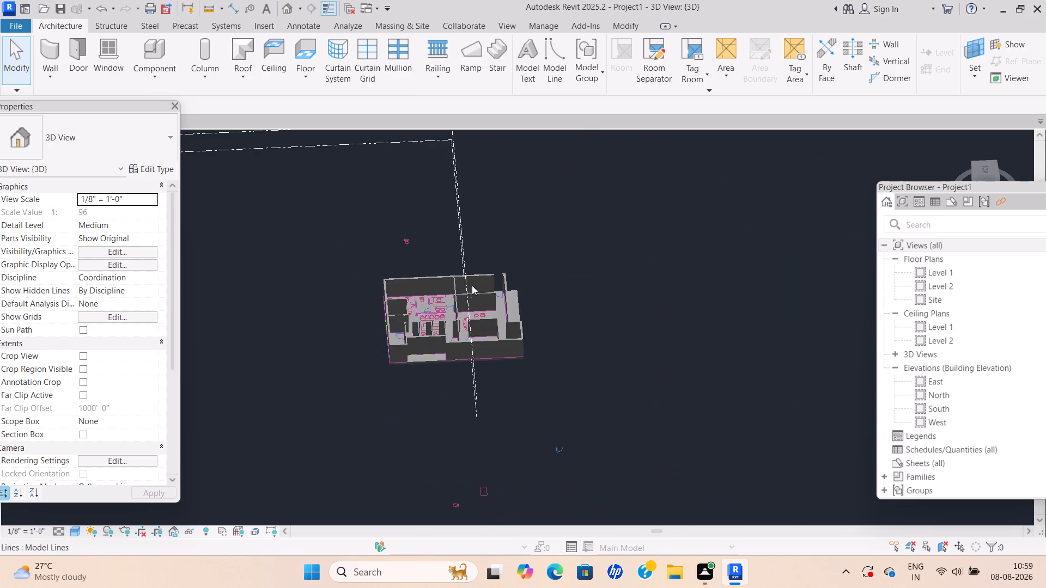
scroll(472, 285, "down", 2)
middle_click_drag(465, 323, 460, 364, "shift")
middle_click_drag(434, 323, 437, 348, "shift")
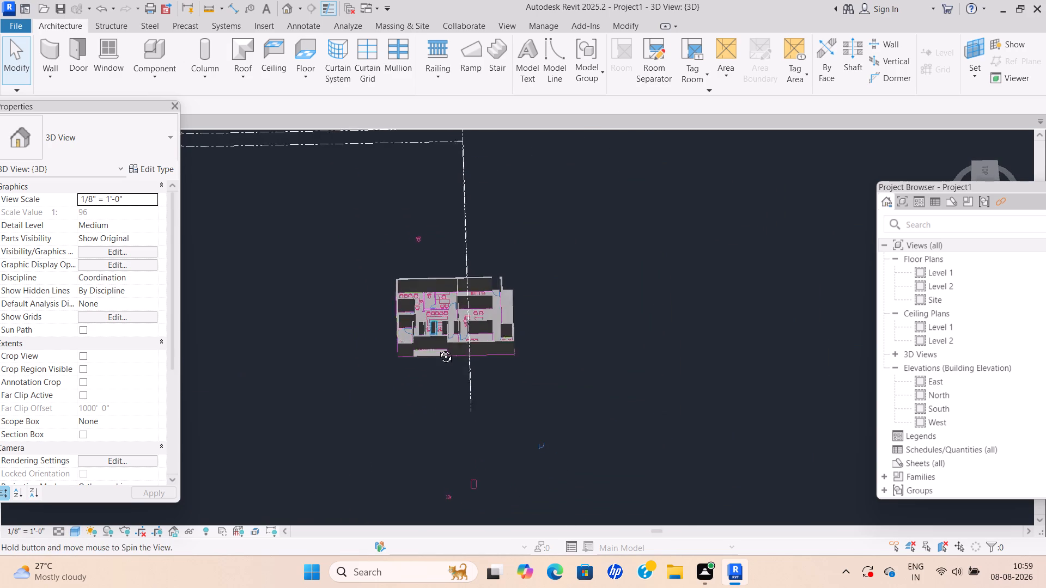
middle_click_drag(437, 348, 437, 361, "shift")
middle_click_drag(461, 308, 467, 334, "shift")
scroll(448, 269, "up", 3)
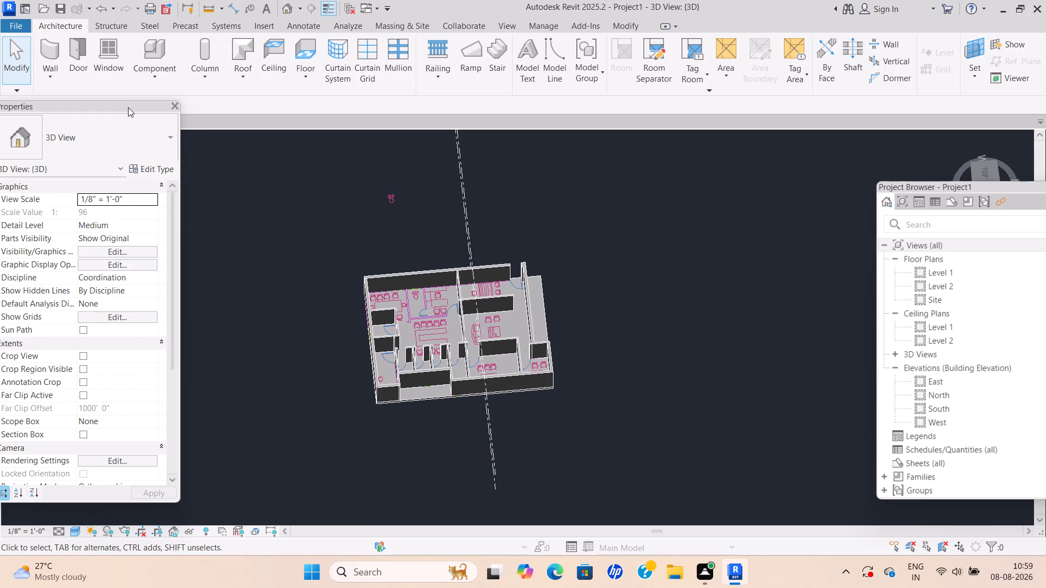
left_click_drag(128, 107, 118, 136)
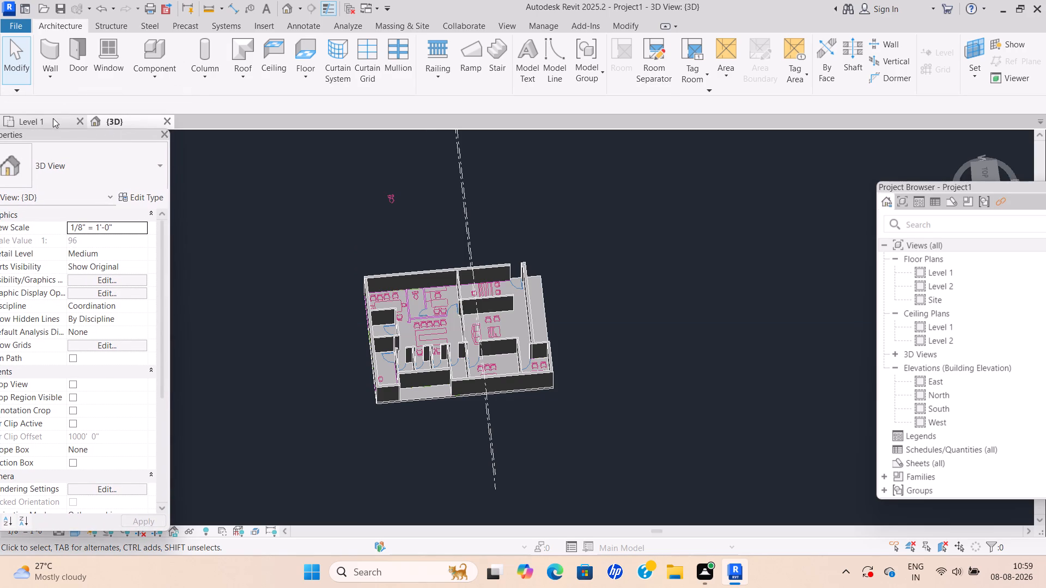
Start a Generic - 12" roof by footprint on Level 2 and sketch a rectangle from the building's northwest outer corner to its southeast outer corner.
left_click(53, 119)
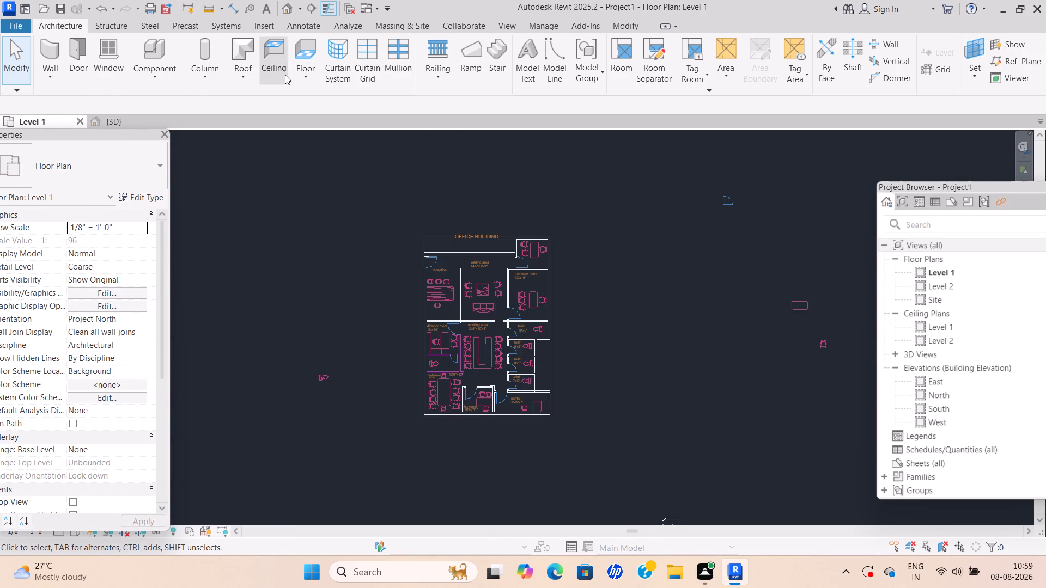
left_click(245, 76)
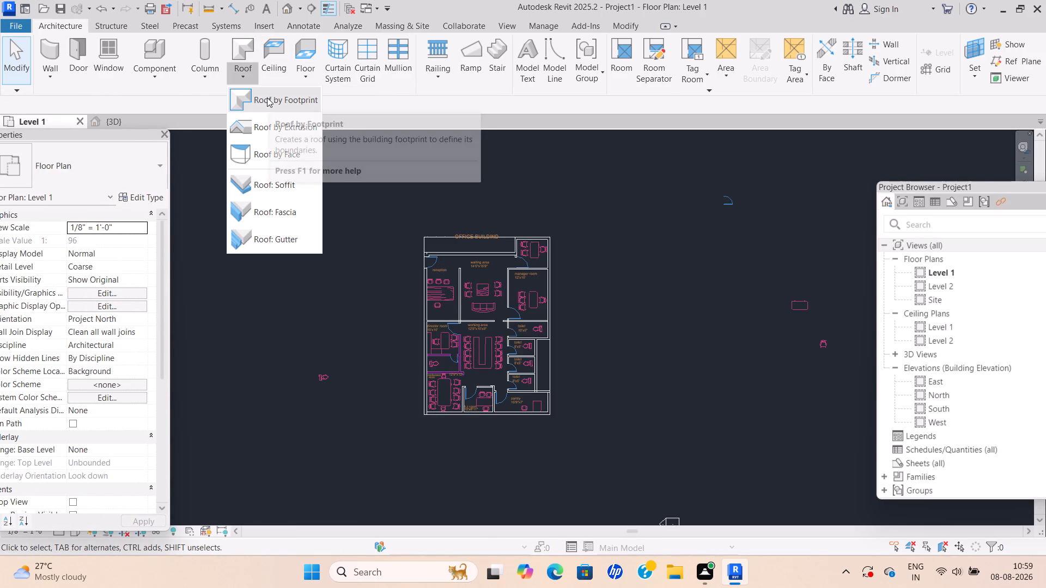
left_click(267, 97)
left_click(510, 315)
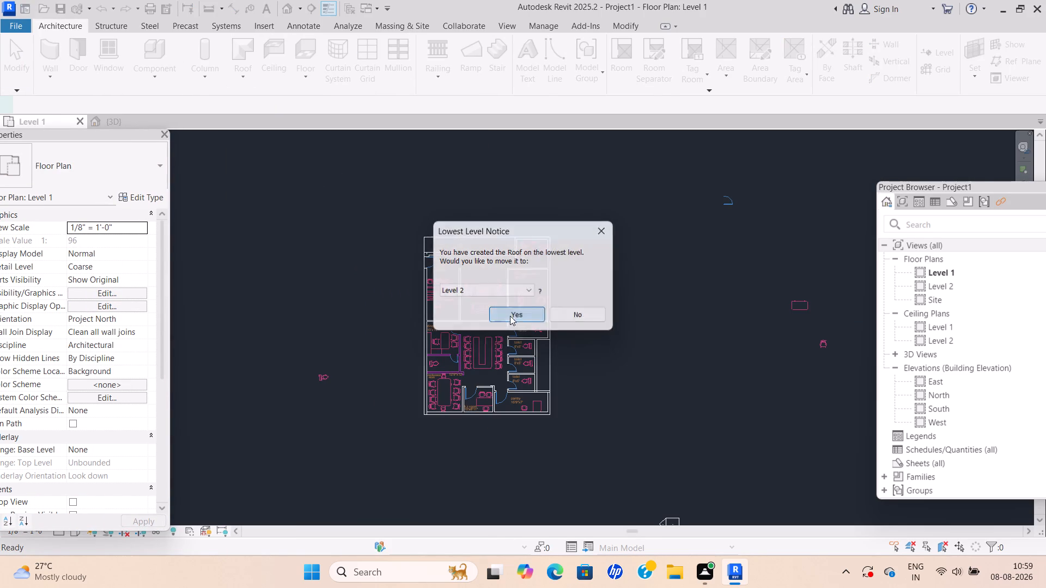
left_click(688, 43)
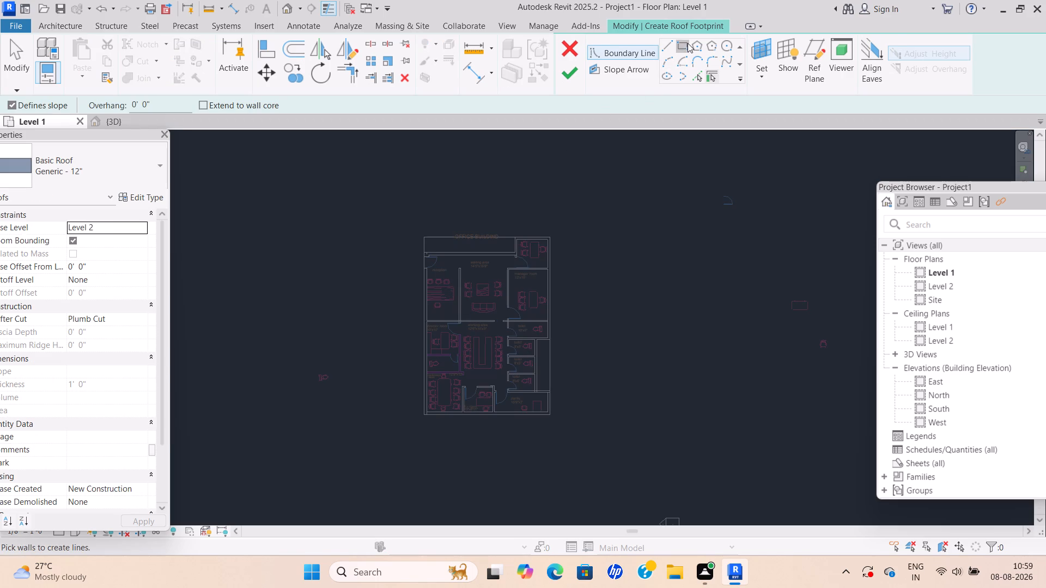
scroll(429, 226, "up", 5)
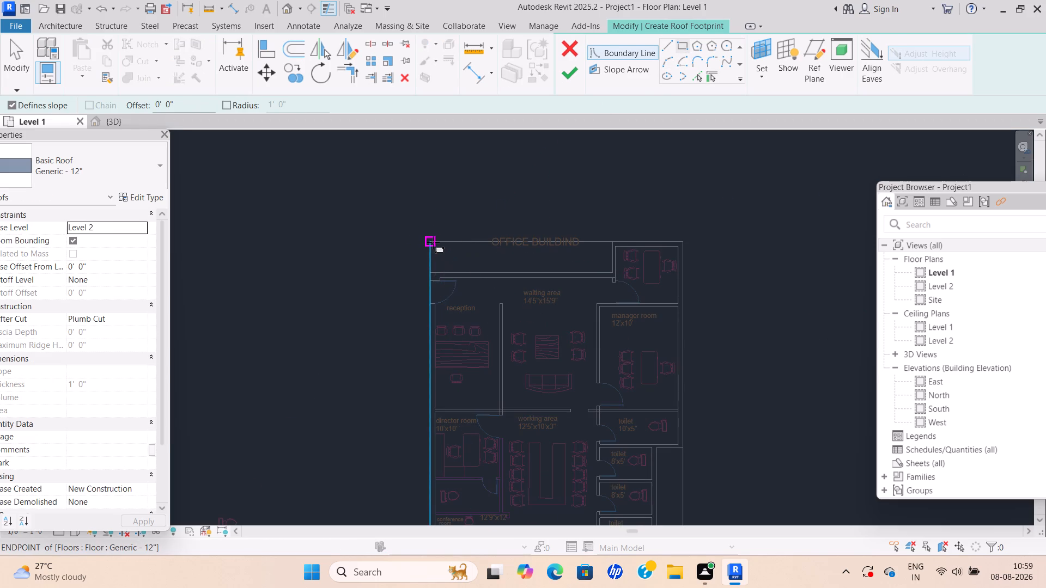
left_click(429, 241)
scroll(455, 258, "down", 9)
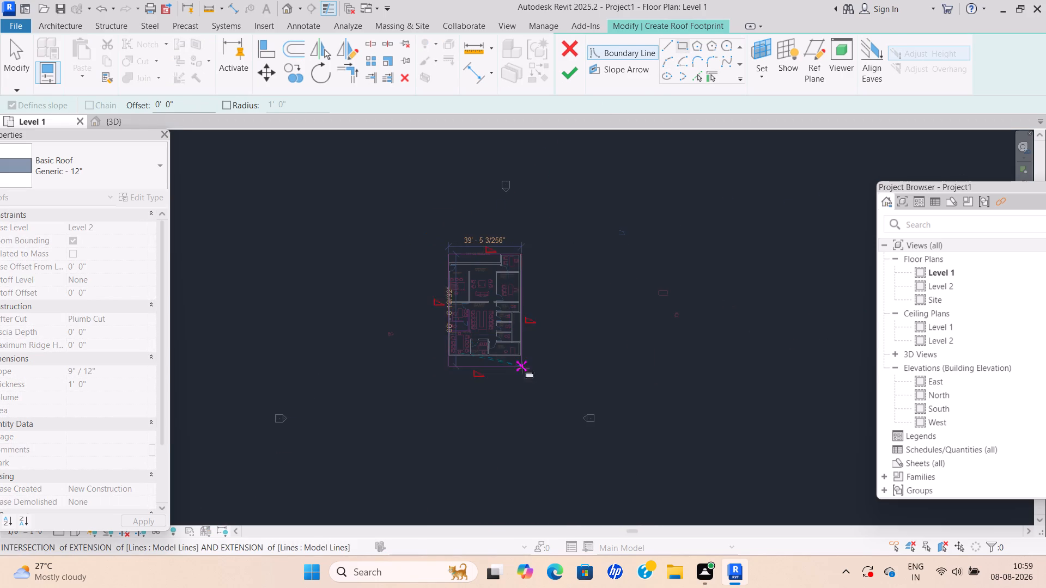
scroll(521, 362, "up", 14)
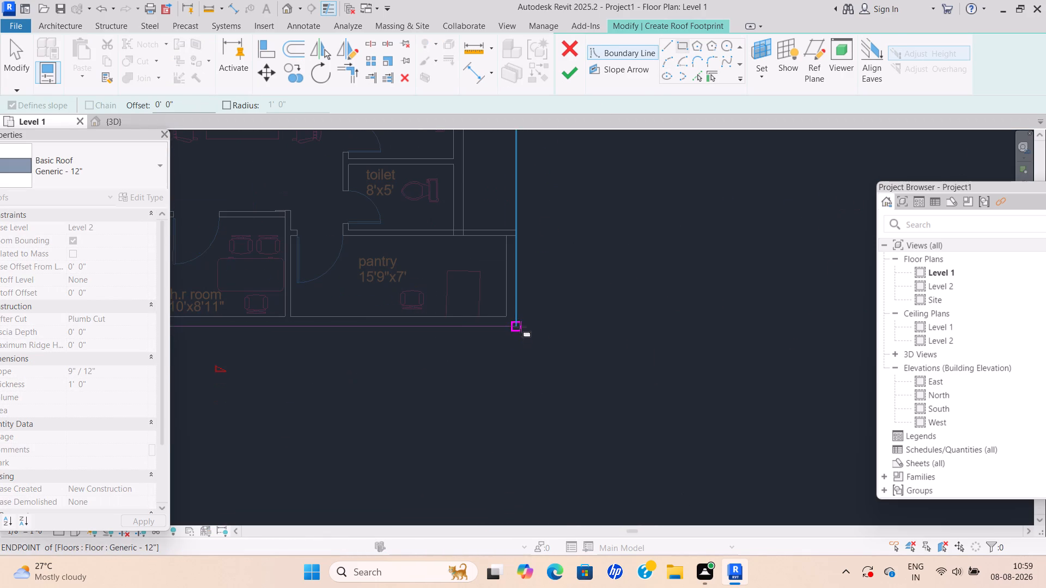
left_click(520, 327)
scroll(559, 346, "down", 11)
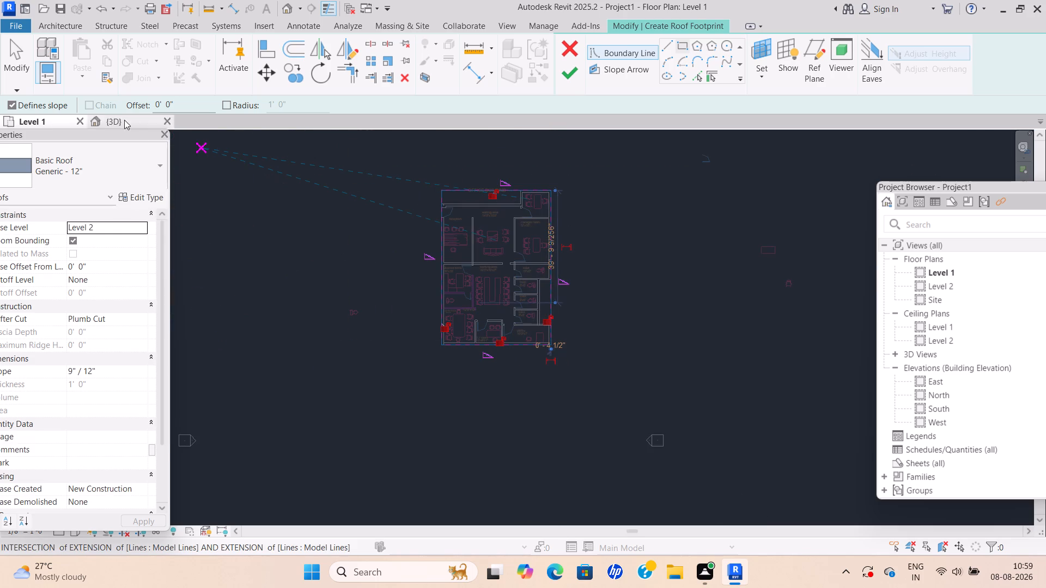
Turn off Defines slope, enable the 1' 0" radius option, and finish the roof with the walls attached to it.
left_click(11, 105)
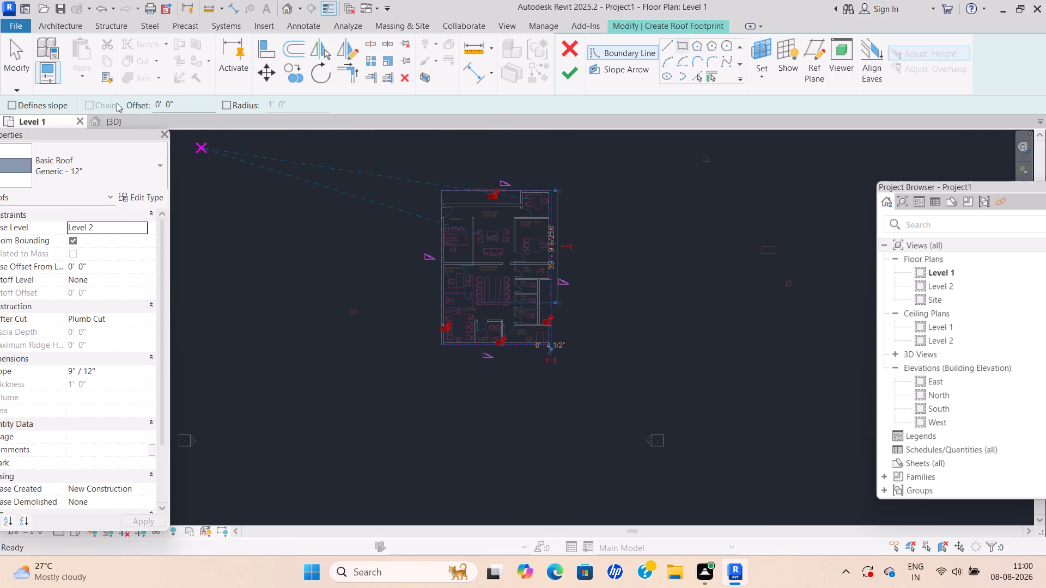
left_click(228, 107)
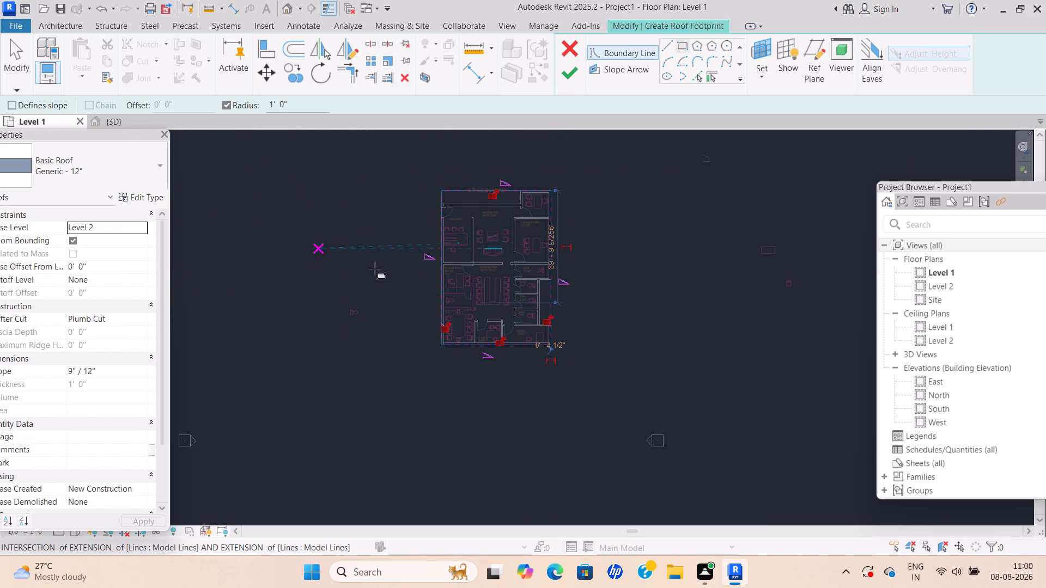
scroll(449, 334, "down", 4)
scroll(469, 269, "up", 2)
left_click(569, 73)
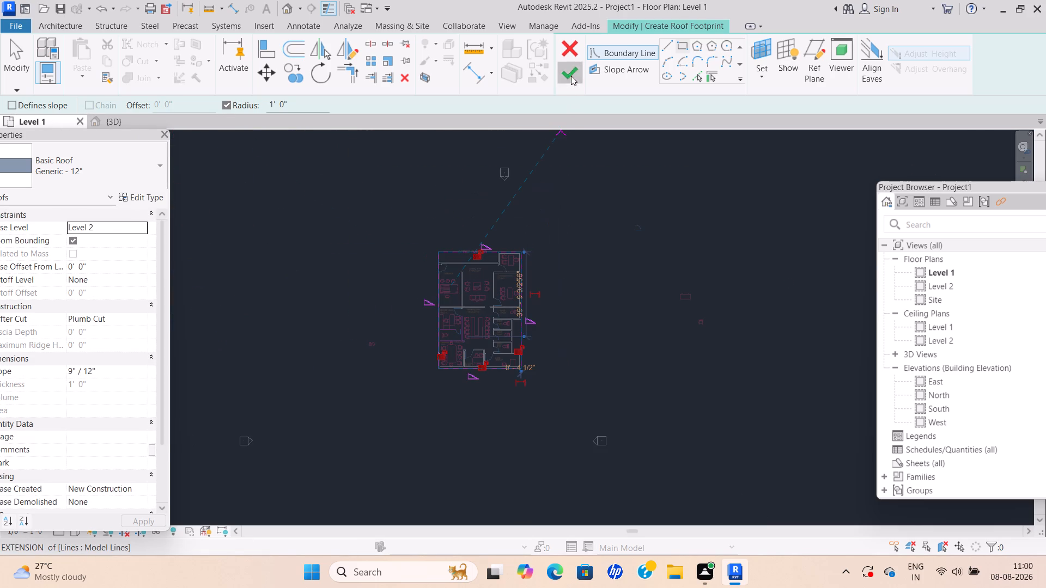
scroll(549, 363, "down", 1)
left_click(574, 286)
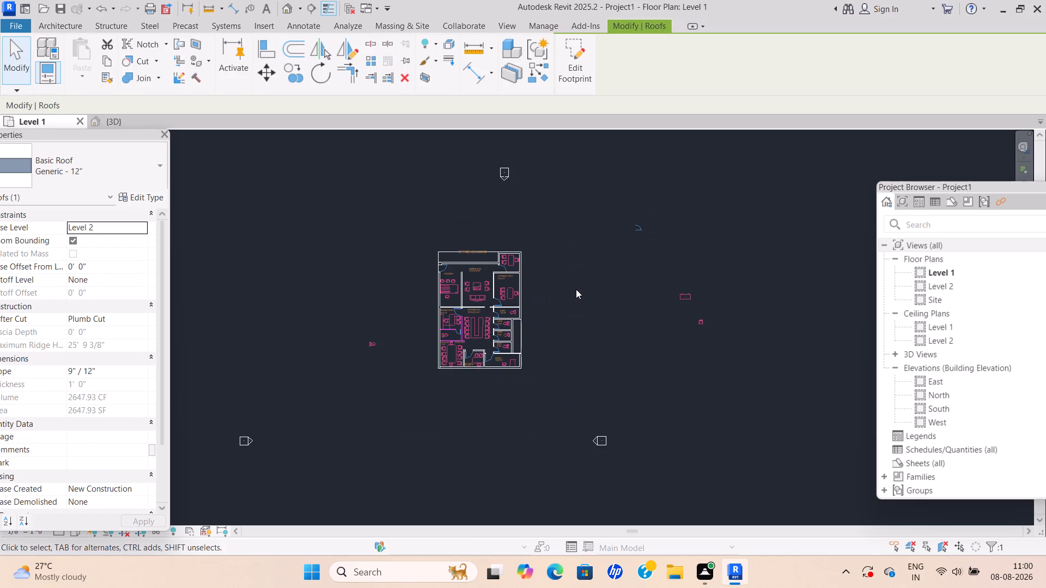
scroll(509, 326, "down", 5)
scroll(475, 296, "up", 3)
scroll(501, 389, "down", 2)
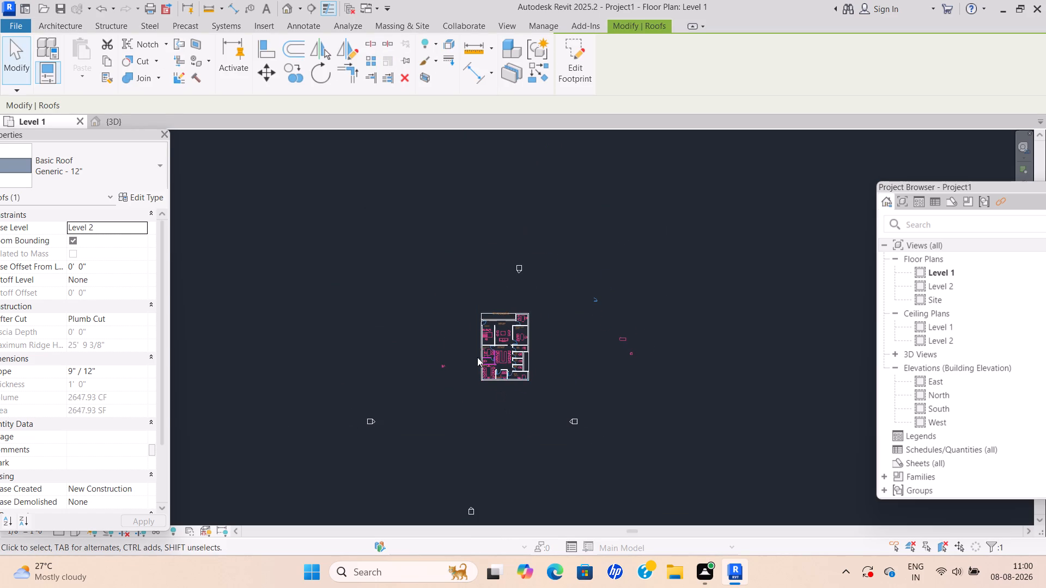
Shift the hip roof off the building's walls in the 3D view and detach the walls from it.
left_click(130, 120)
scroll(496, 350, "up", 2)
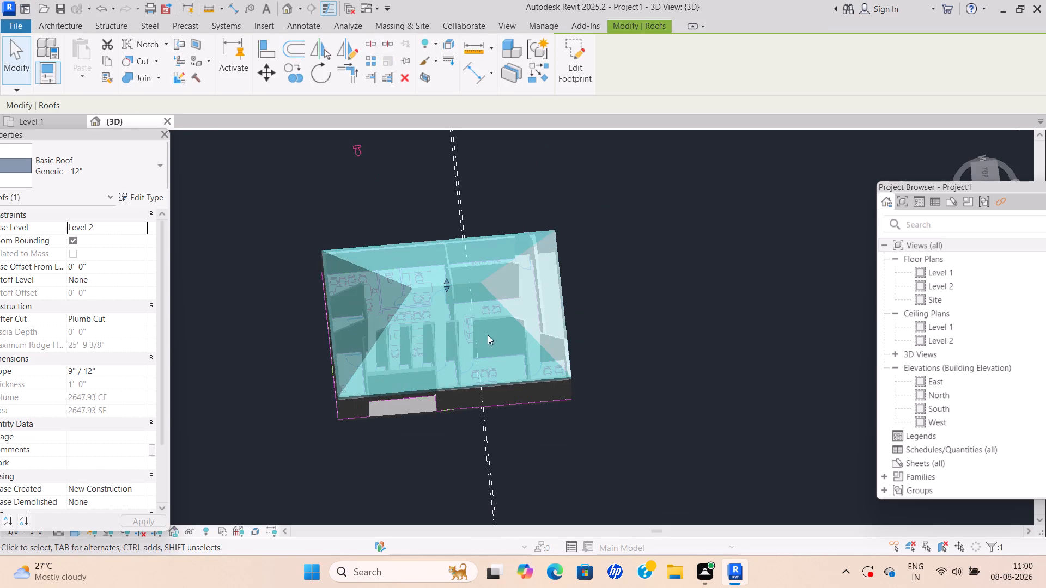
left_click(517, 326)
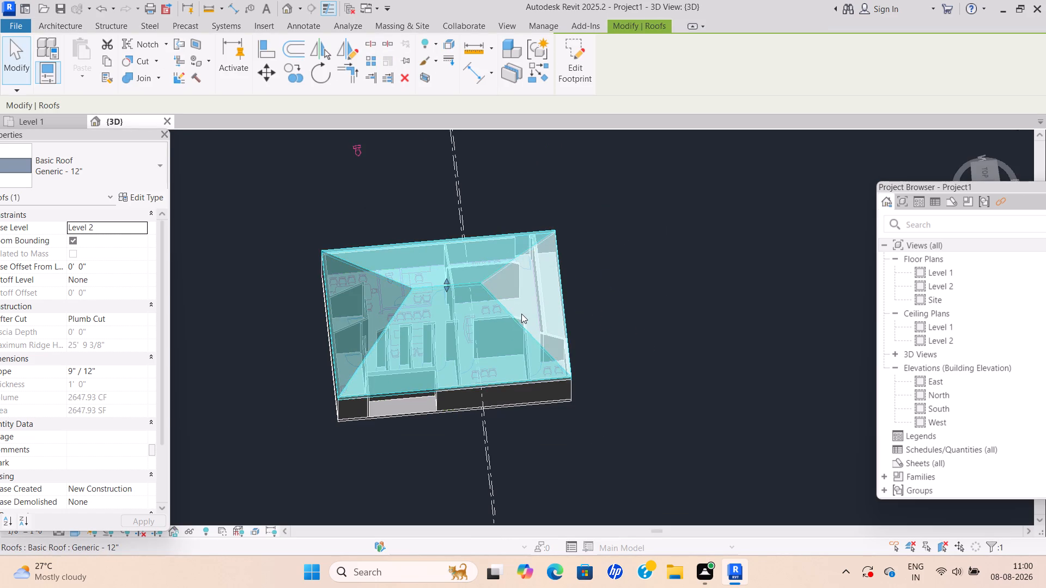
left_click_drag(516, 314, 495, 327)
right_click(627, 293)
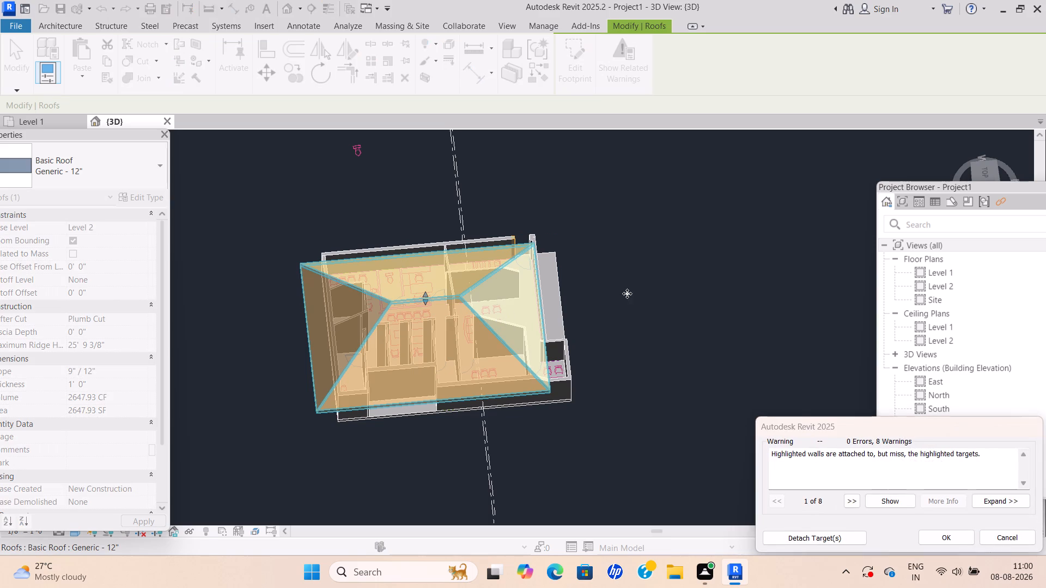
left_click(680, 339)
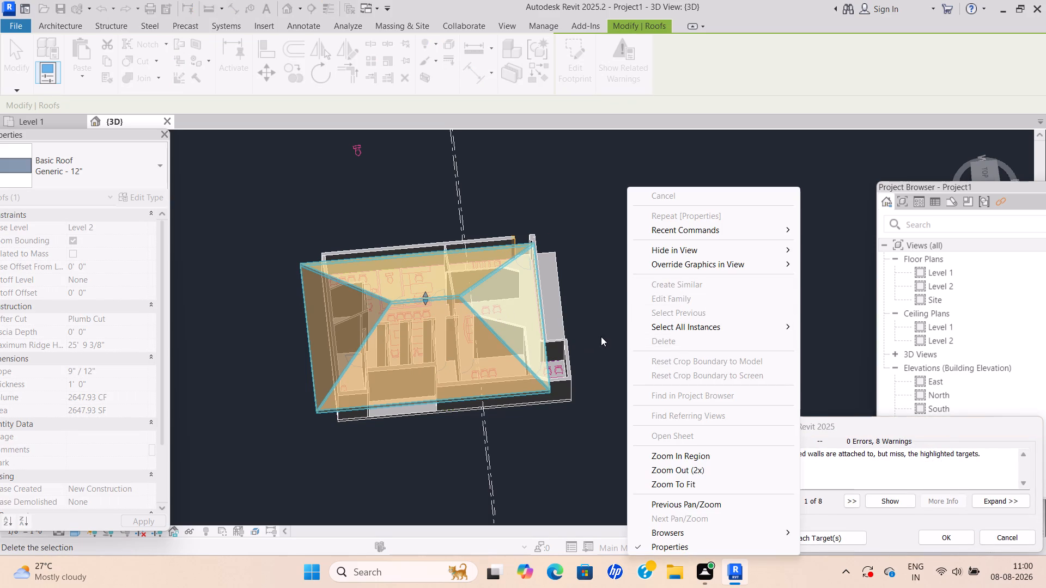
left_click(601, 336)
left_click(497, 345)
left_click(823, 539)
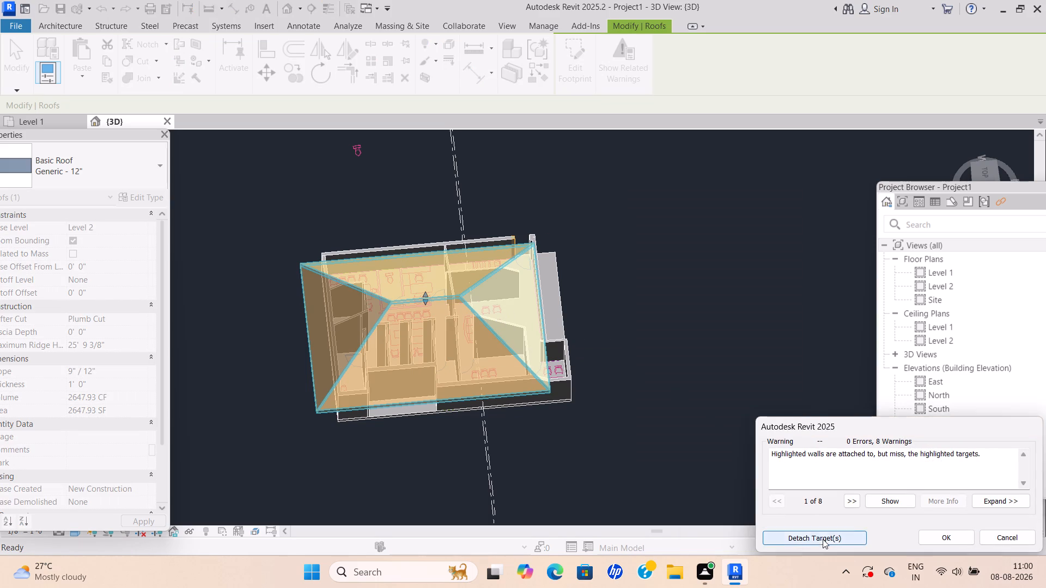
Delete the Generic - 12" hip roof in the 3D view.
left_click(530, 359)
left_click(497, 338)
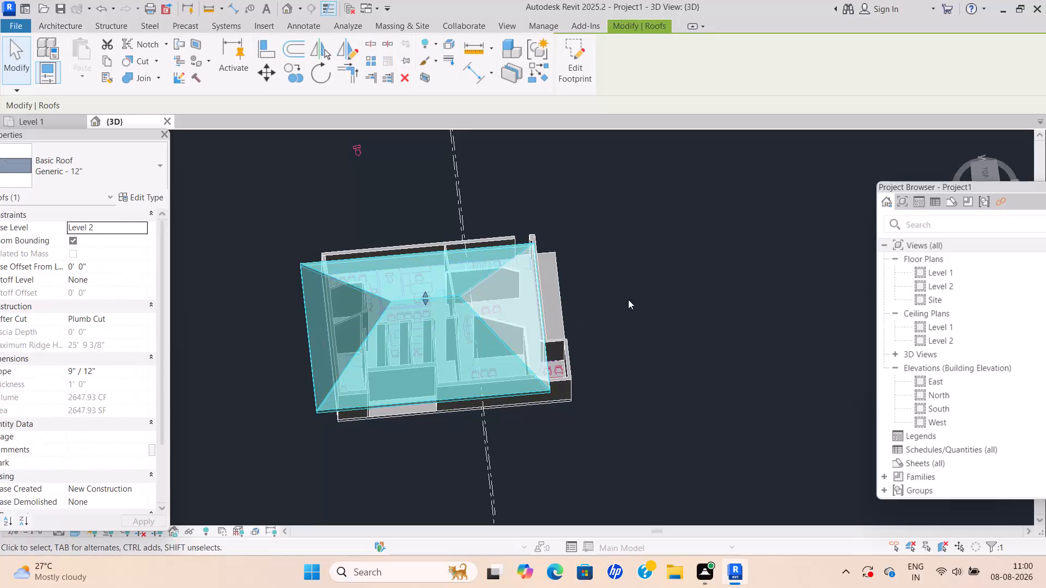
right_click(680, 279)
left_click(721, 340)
Create a flat Generic - 12" roof by footprint on Level 2 from a rectangle spanning the building's northwest to southeast outer corners.
scroll(788, 415, "down", 7)
scroll(592, 381, "up", 3)
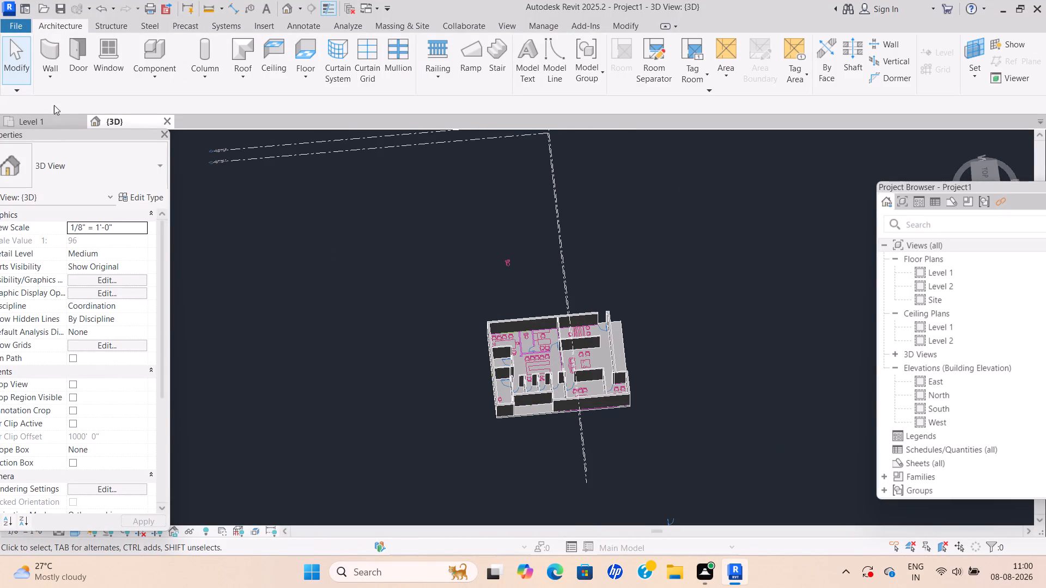
left_click(57, 117)
scroll(488, 310, "down", 2)
scroll(514, 369, "up", 2)
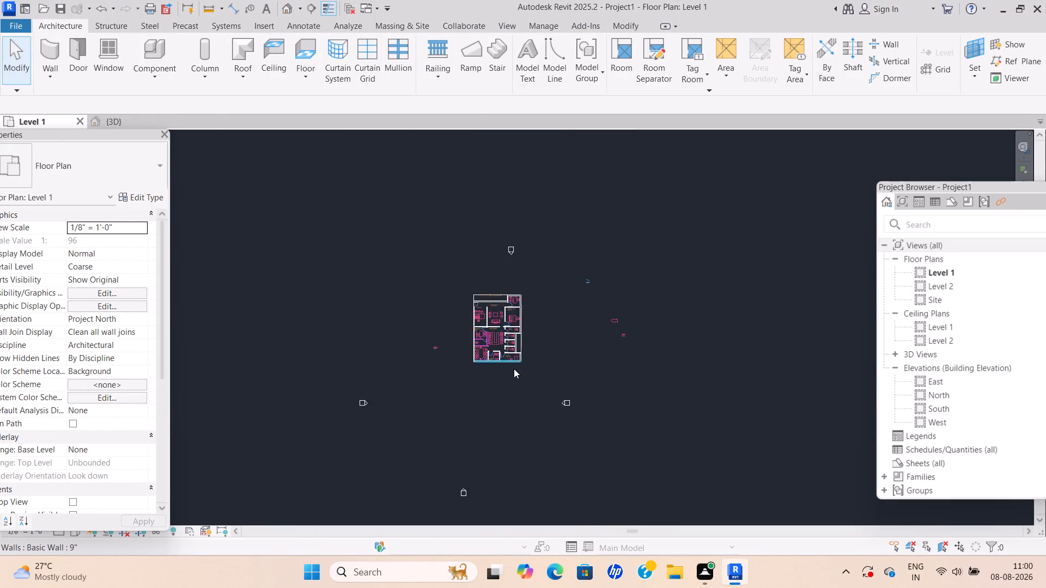
scroll(514, 369, "up", 2)
scroll(482, 338, "up", 3)
scroll(512, 296, "down", 2)
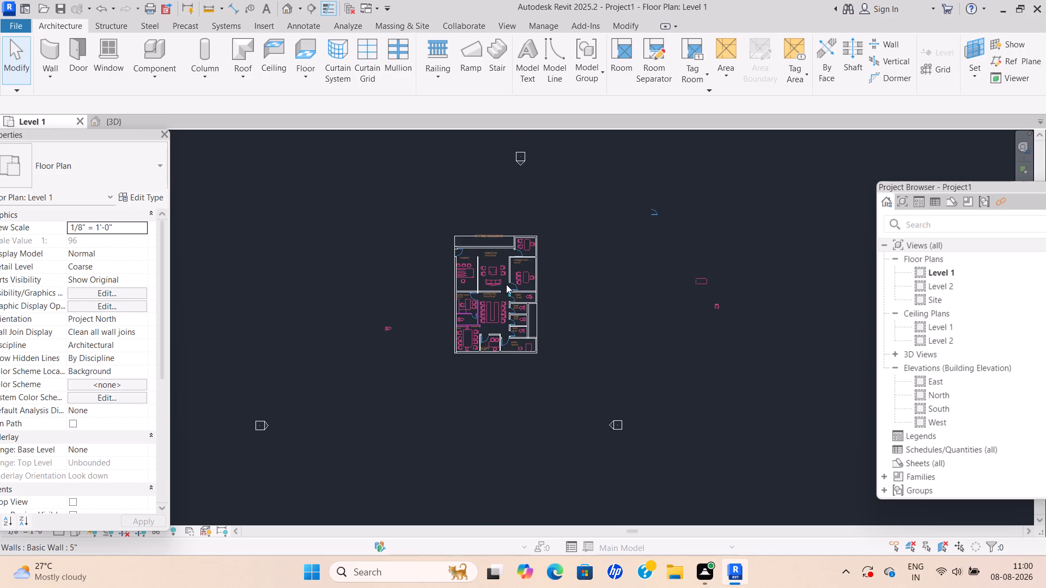
scroll(503, 281, "up", 1)
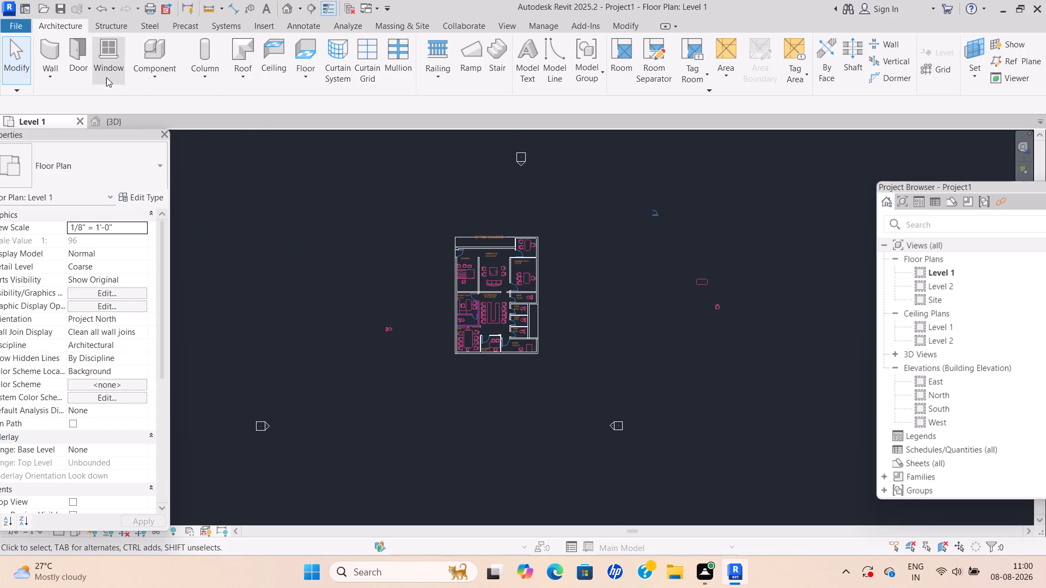
left_click(246, 75)
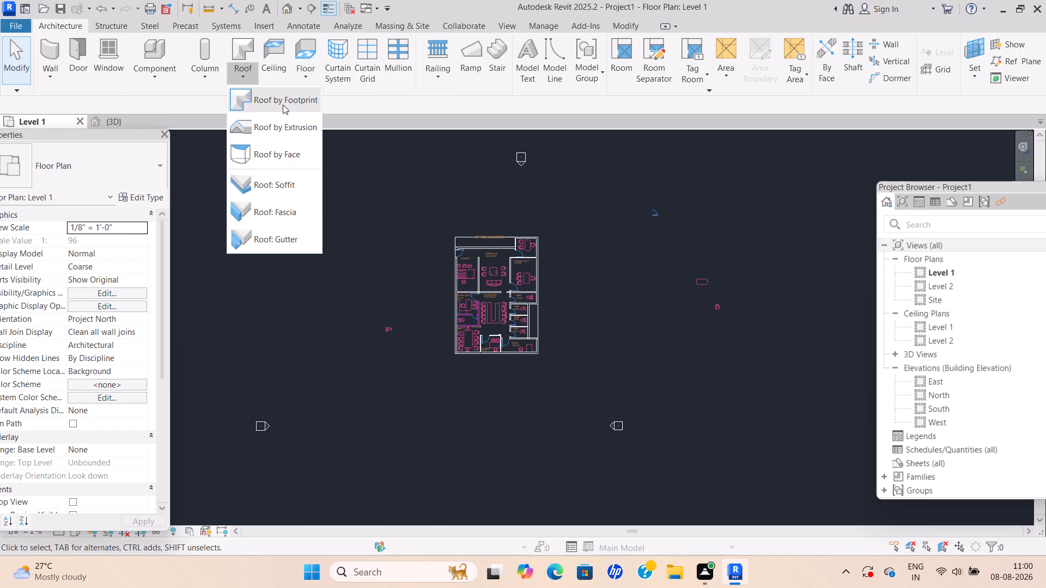
left_click(284, 101)
left_click(510, 317)
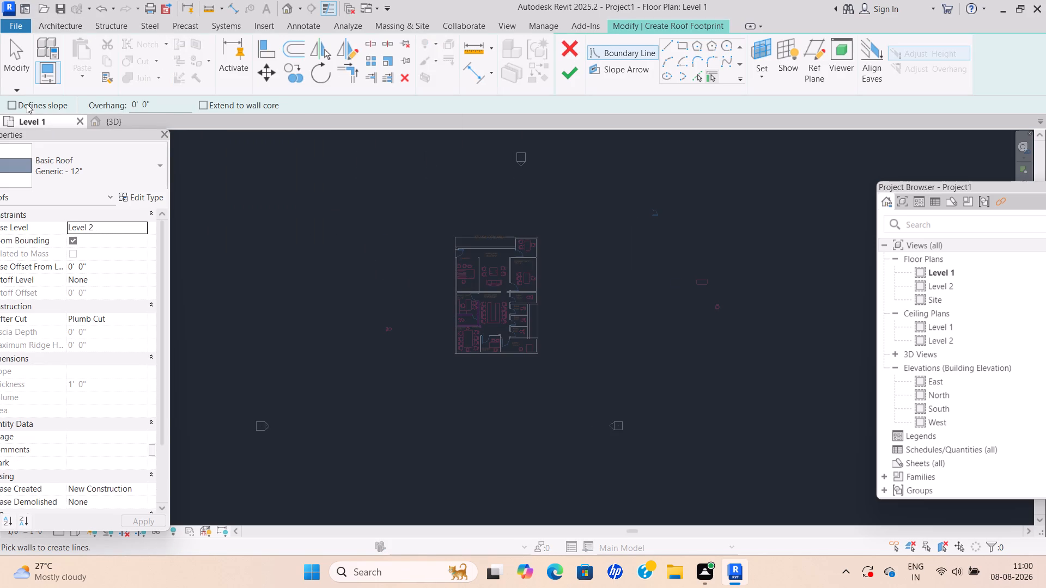
left_click(199, 103)
left_click(682, 42)
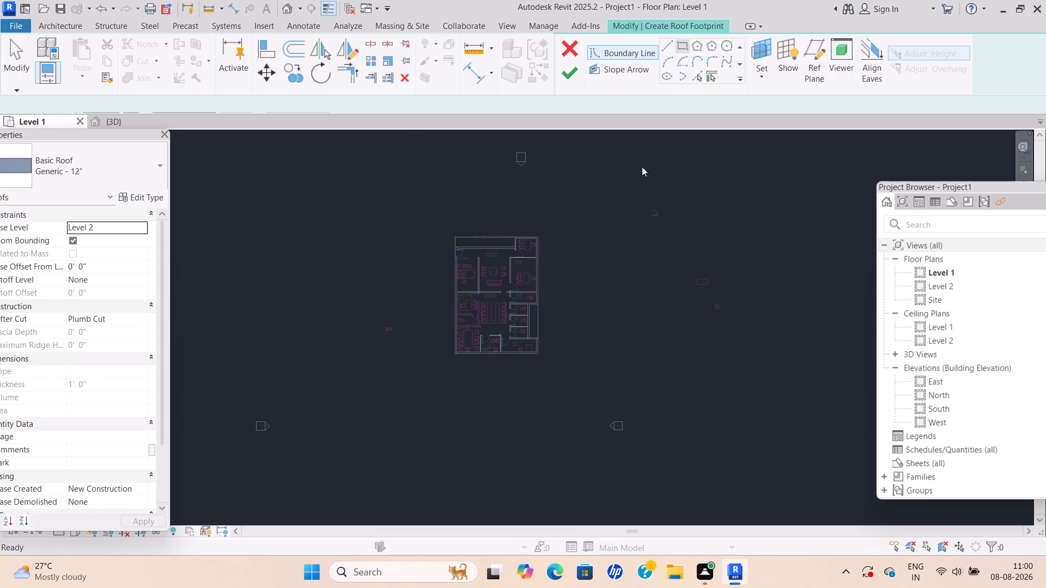
scroll(451, 244, "up", 8)
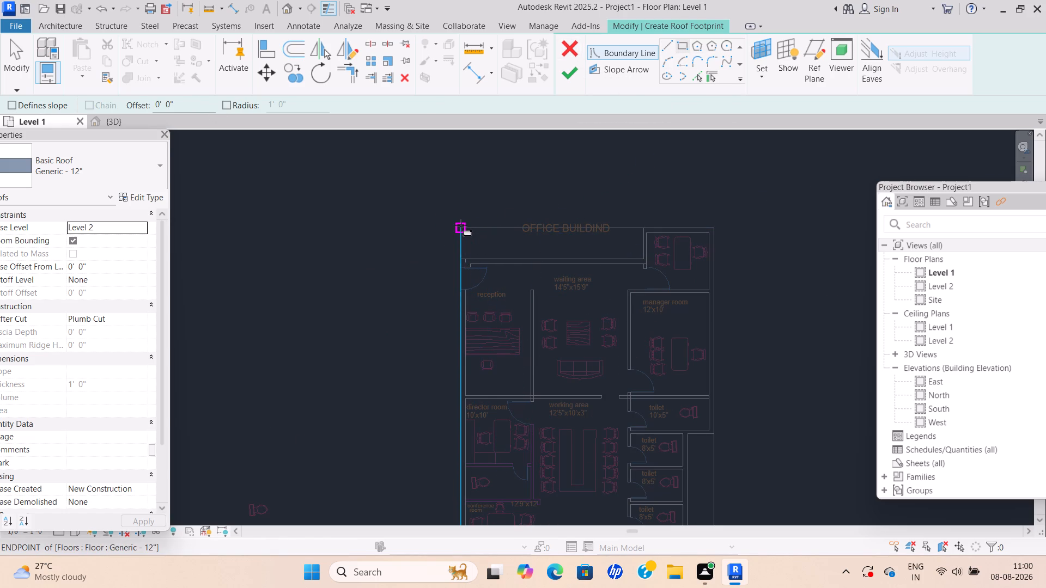
left_click(461, 226)
scroll(494, 258, "down", 10)
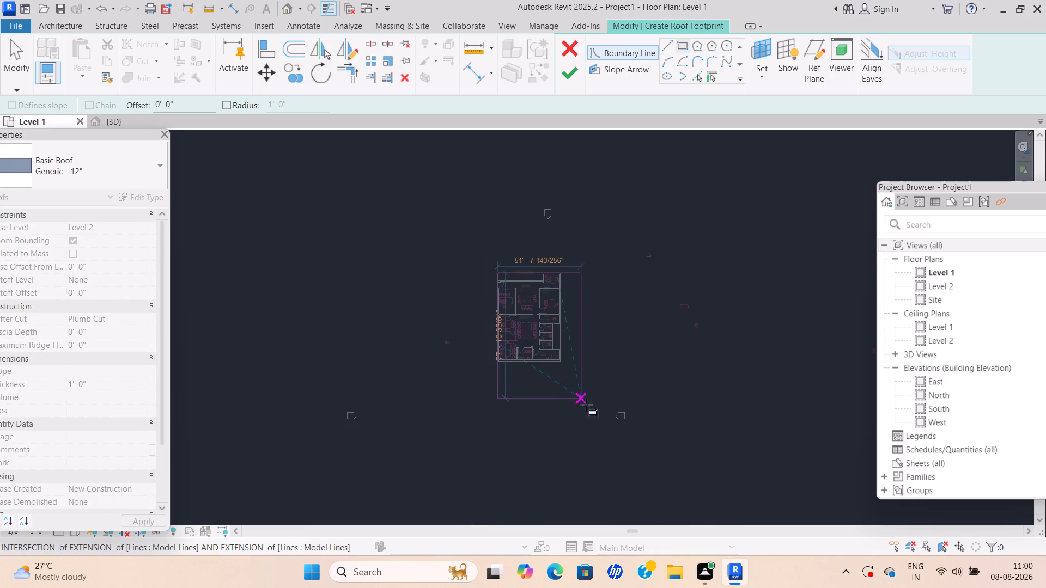
scroll(580, 389, "up", 10)
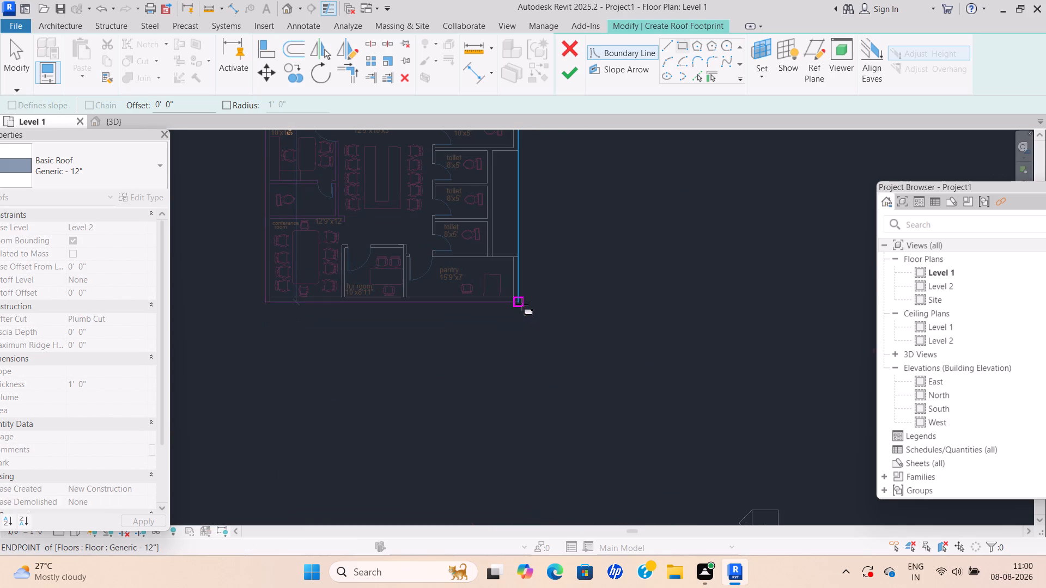
left_click(518, 301)
left_click(570, 79)
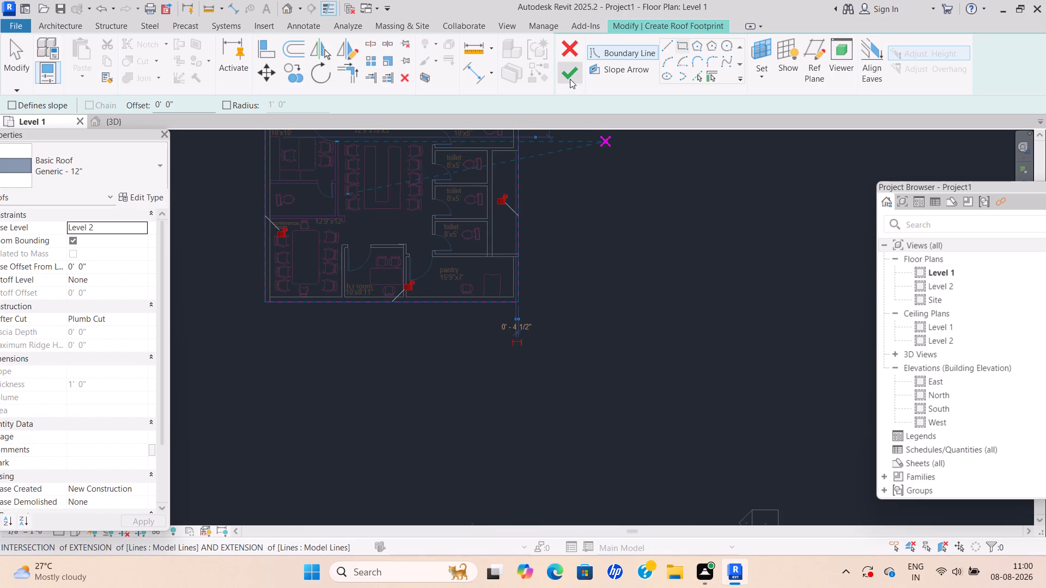
left_click(571, 287)
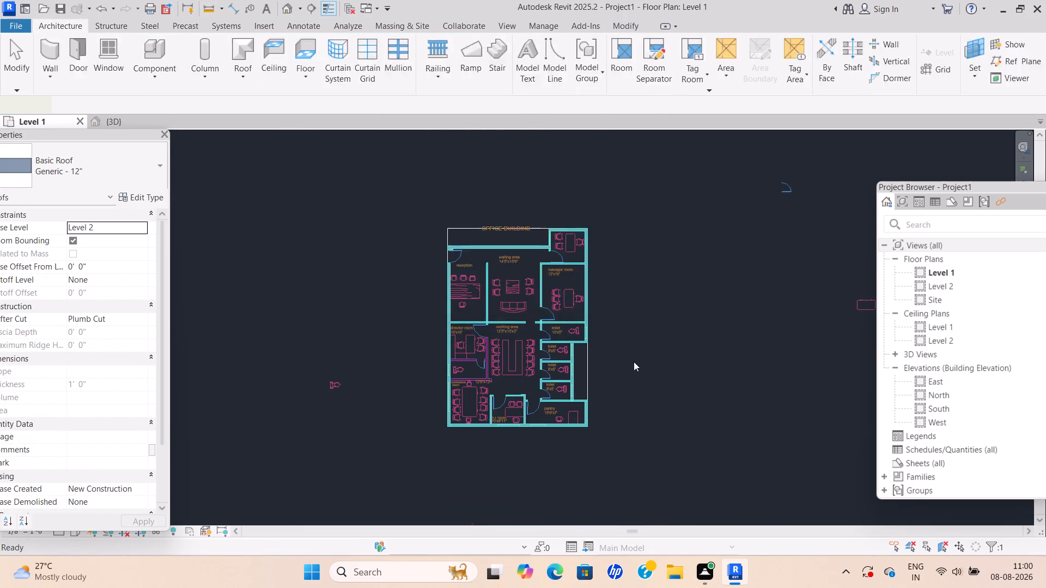
Examine the flat roof's fit over the walls and the building's exterior from several sides in the 3D view.
scroll(585, 379, "down", 9)
scroll(520, 300, "down", 3)
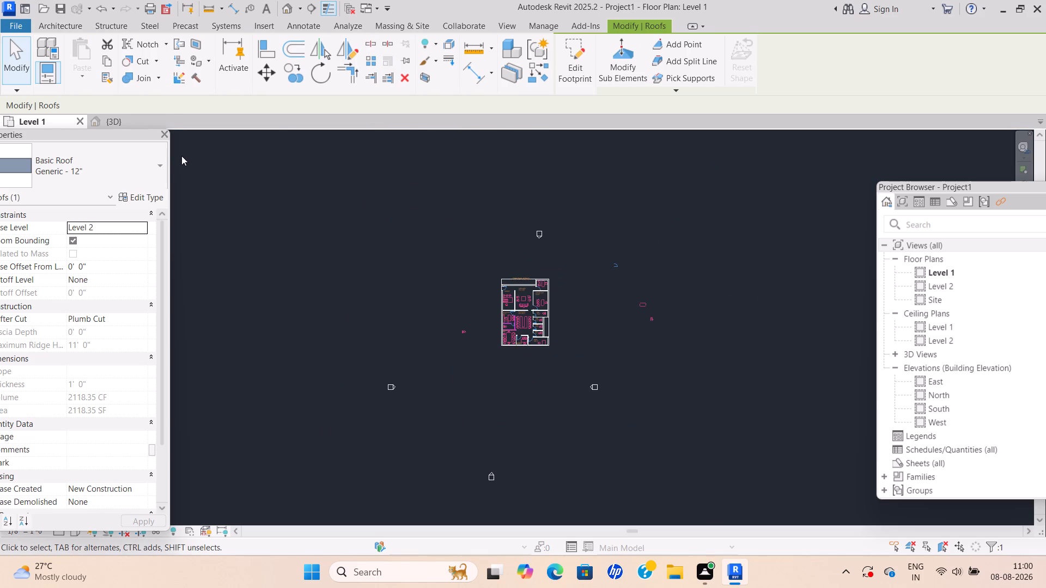
left_click(124, 121)
scroll(616, 364, "up", 2)
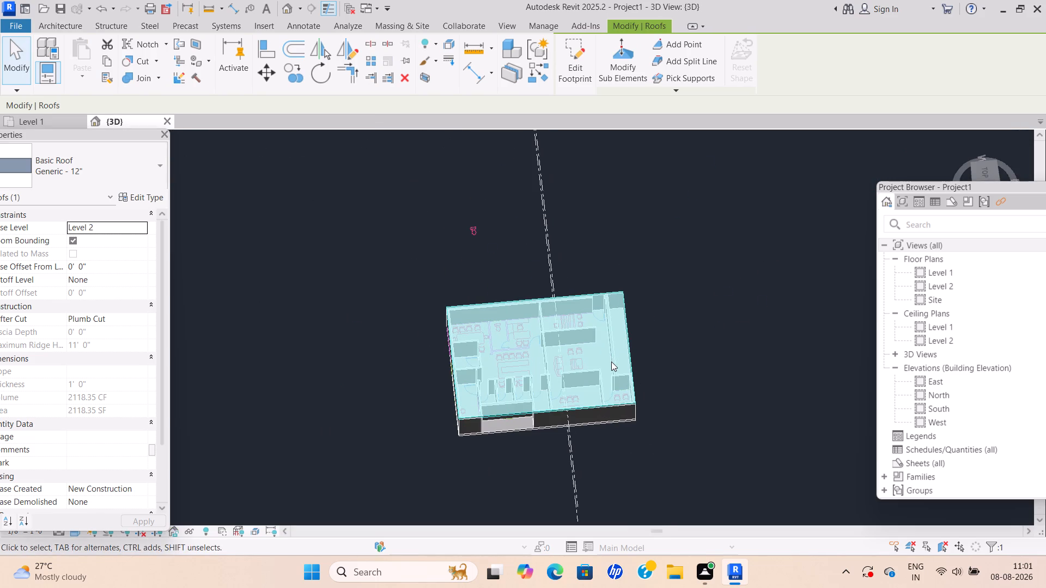
key("Escape")
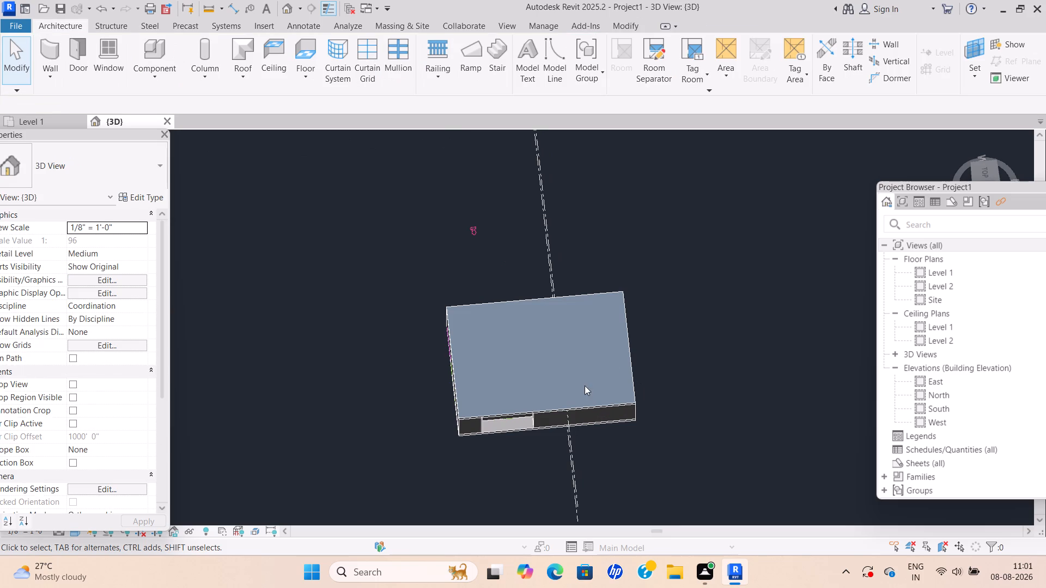
scroll(554, 425, "up", 4)
scroll(580, 390, "down", 1)
middle_click_drag(580, 389, 569, 385, "shift")
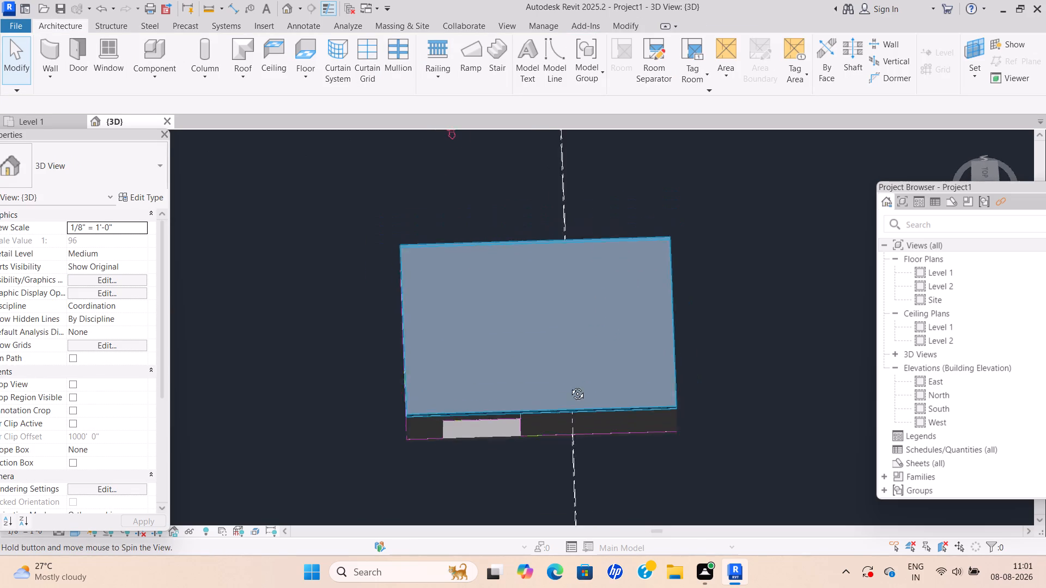
middle_click_drag(569, 385, 488, 367, "shift")
middle_click_drag(496, 418, 592, 301, "shift")
middle_click_drag(609, 341, 580, 318, "shift")
middle_click_drag(670, 359, 670, 361)
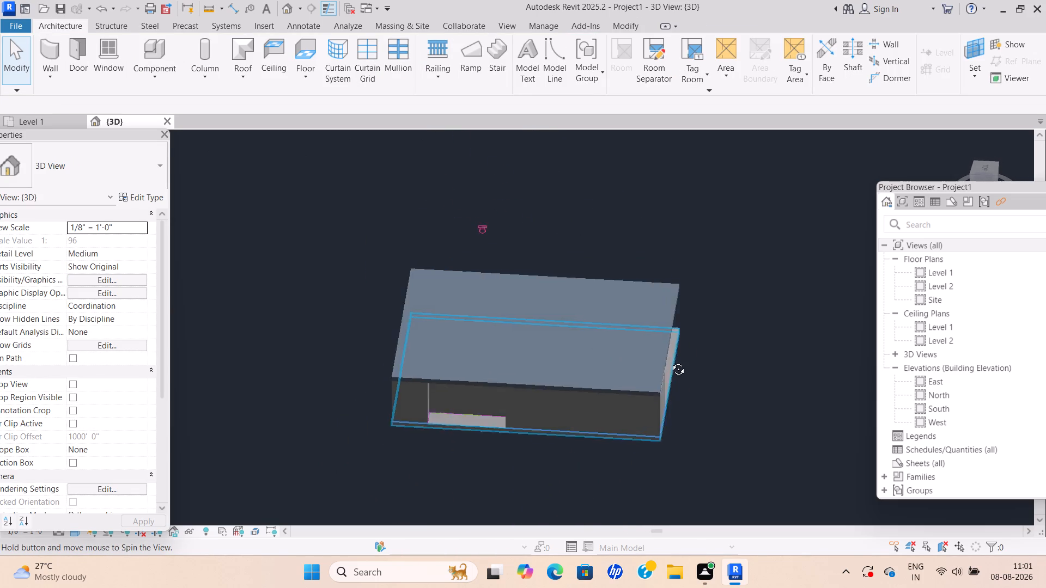
middle_click_drag(670, 361, 411, 370)
scroll(670, 365, "down", 1, "shift")
middle_click_drag(323, 386, 562, 299)
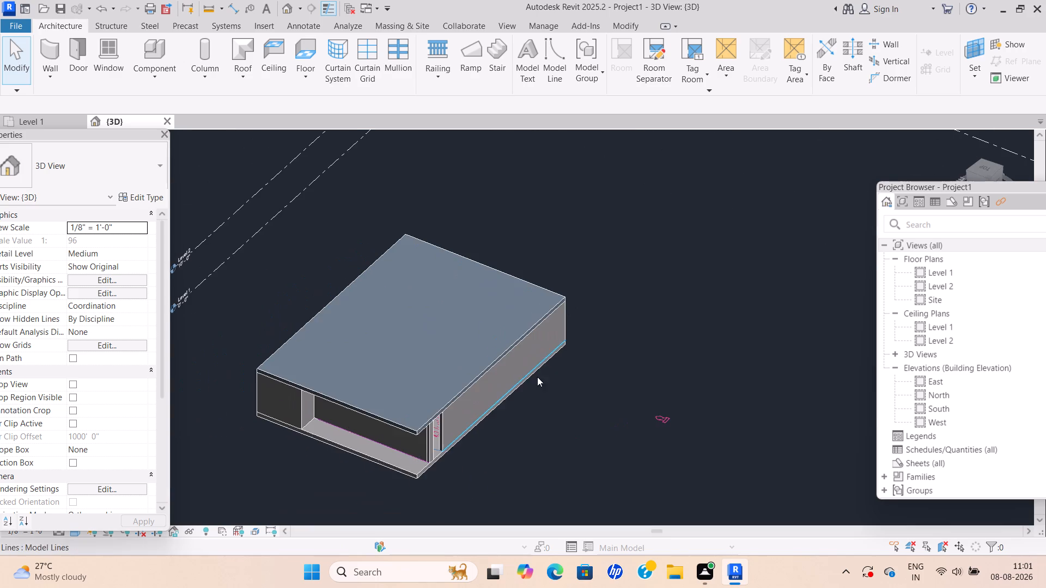
middle_click_drag(427, 397, 546, 316)
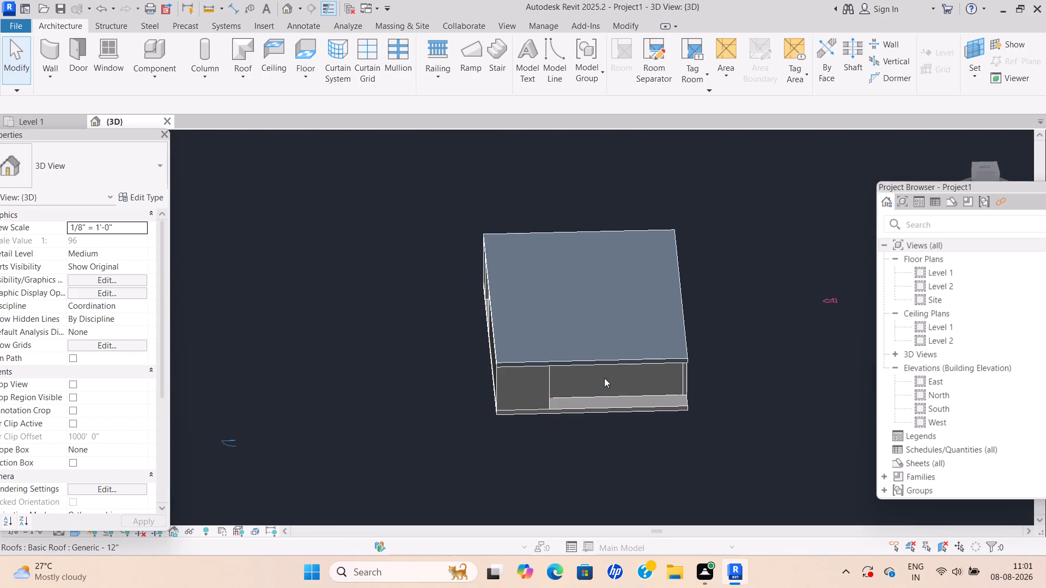
middle_click_drag(604, 377, 597, 310, "shift")
middle_click_drag(665, 314, 656, 324)
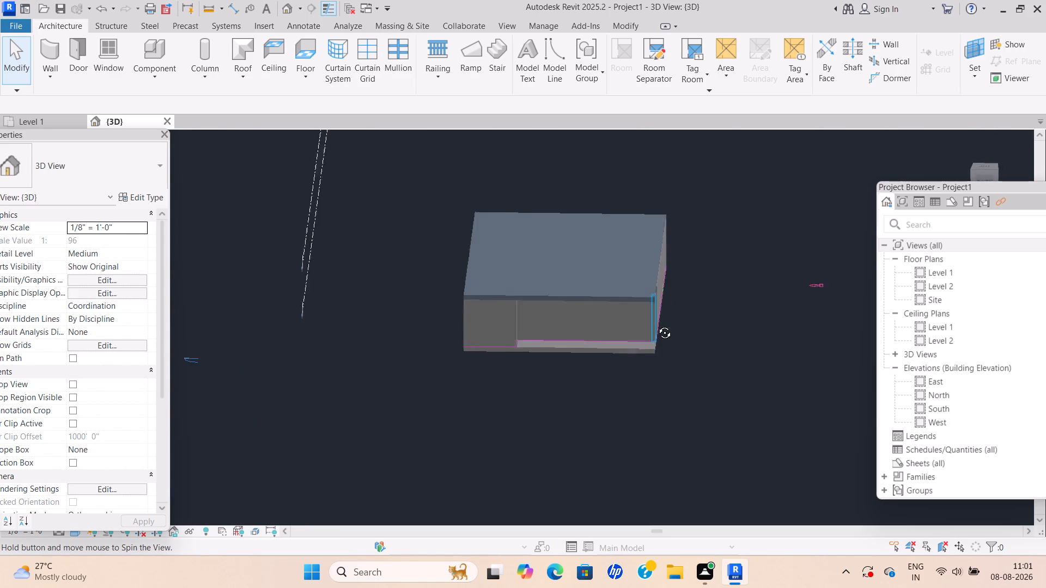
middle_click_drag(656, 324, 418, 353)
middle_click_drag(479, 173, 479, 175)
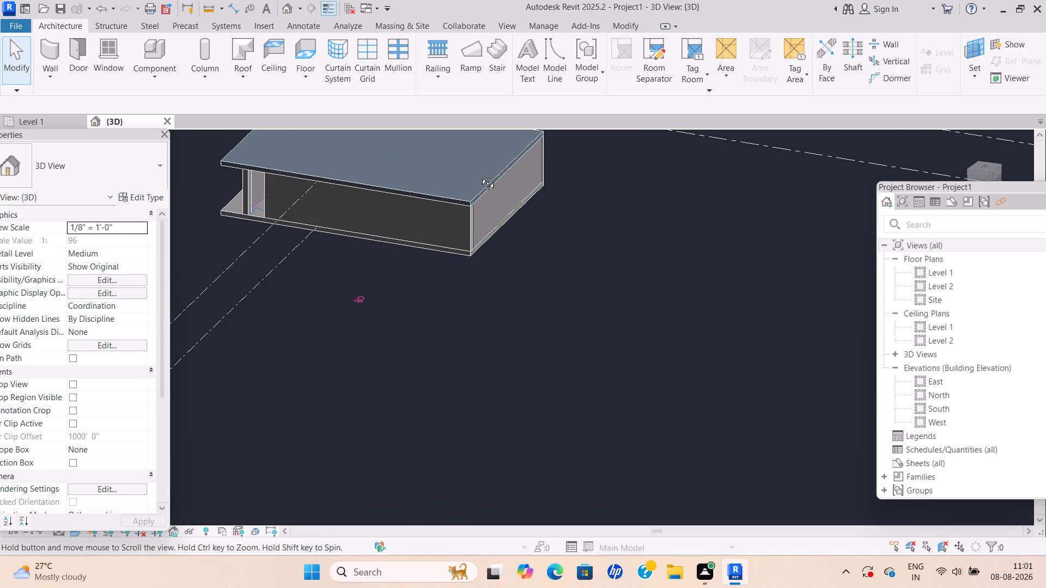
middle_click_drag(479, 175, 558, 268)
middle_click_drag(390, 216, 542, 279)
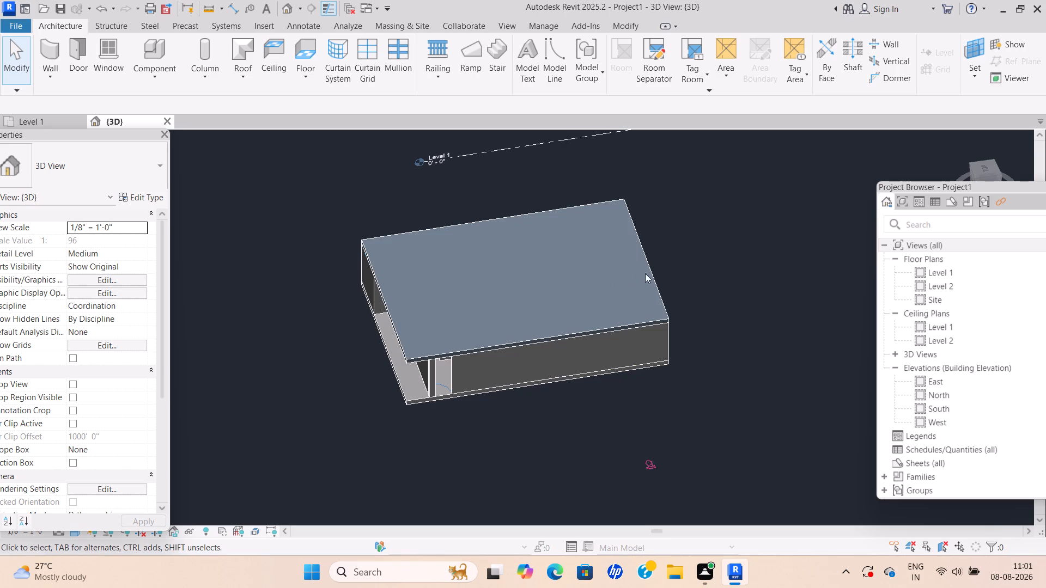
middle_click_drag(649, 273, 632, 291, "shift")
scroll(646, 275, "down", 1, "shift")
middle_click_drag(586, 290, 619, 305)
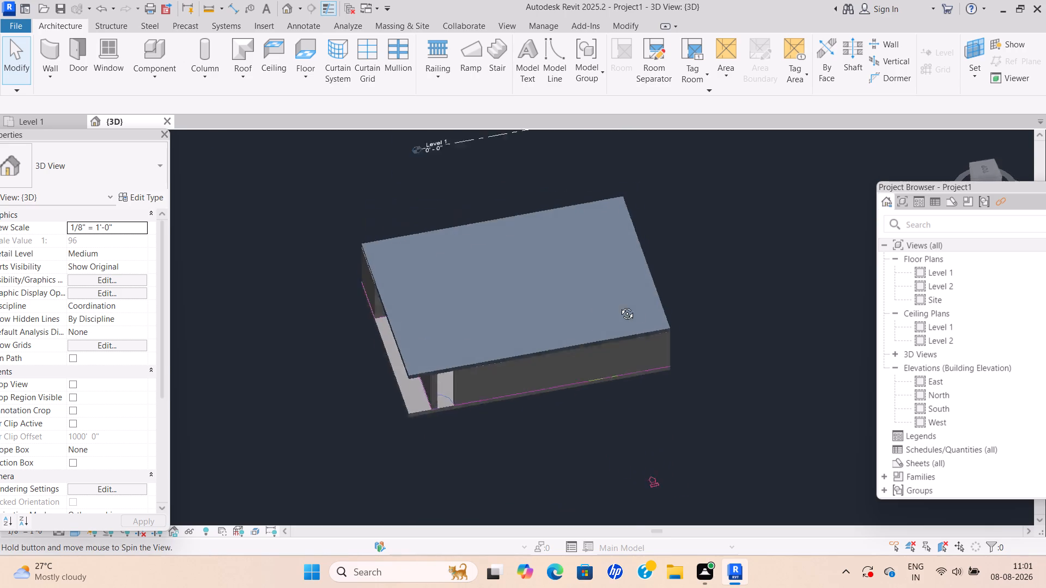
middle_click_drag(619, 305, 709, 265)
middle_click_drag(702, 297, 616, 227)
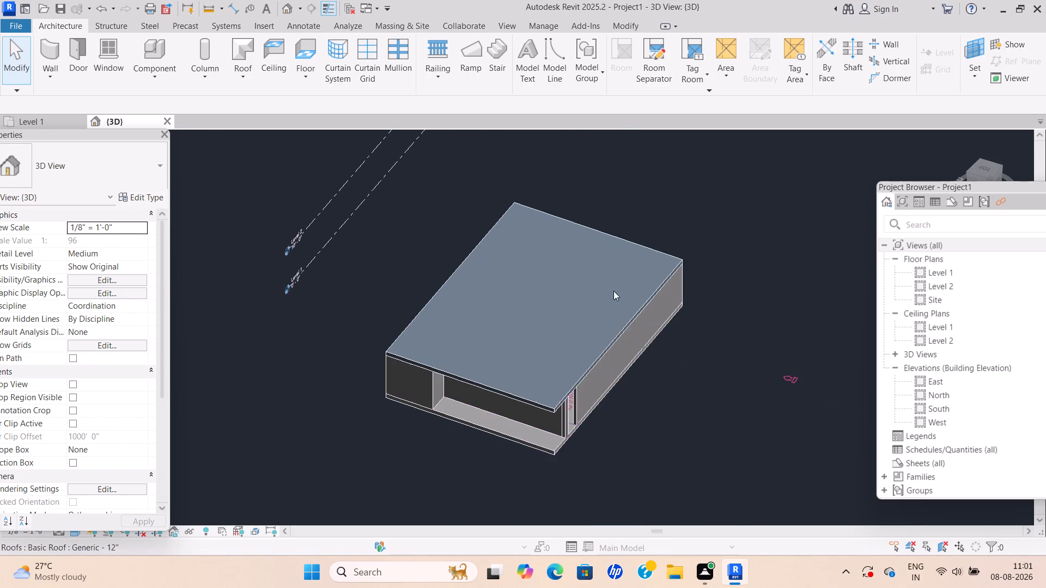
middle_click_drag(576, 332, 654, 339, "shift")
middle_click_drag(656, 338, 642, 286)
scroll(733, 329, "up", 1)
middle_click_drag(674, 353, 832, 321, "shift")
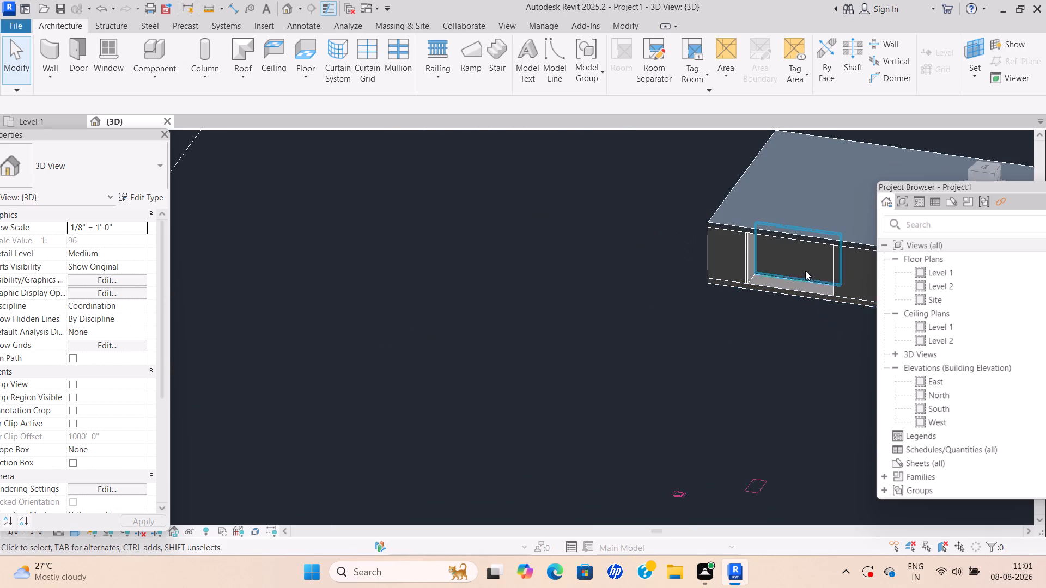
middle_click_drag(805, 271, 375, 397)
scroll(424, 385, "up", 1)
middle_click_drag(562, 432, 627, 389)
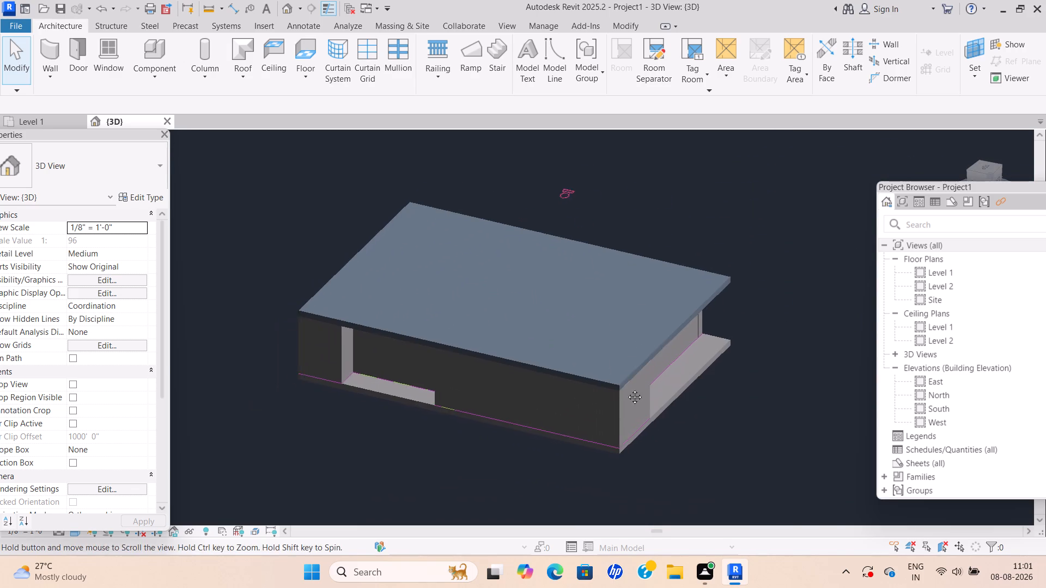
middle_click_drag(627, 389, 636, 376)
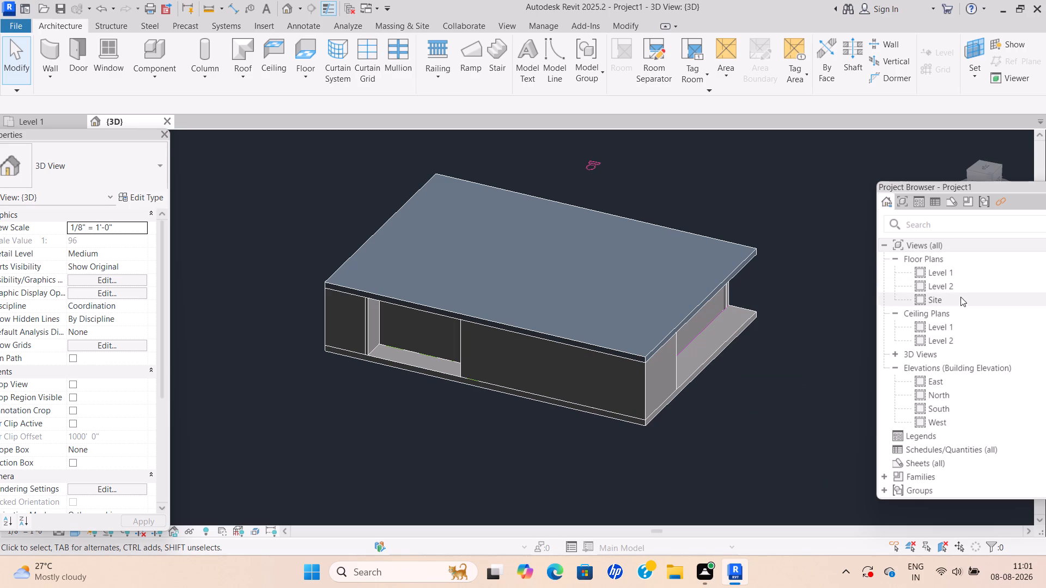
scroll(960, 297, "down", 3)
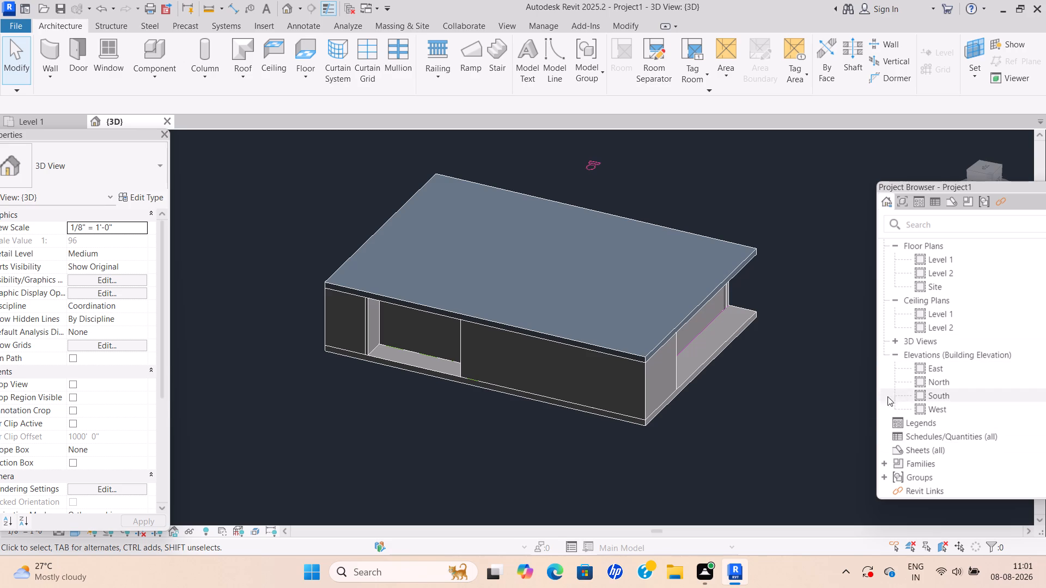
middle_click_drag(678, 395, 434, 446, "shift")
scroll(434, 446, "down", 1, "shift")
middle_click_drag(342, 415, 670, 330)
middle_click_drag(312, 455, 548, 394)
middle_click_drag(502, 367, 724, 424, "shift")
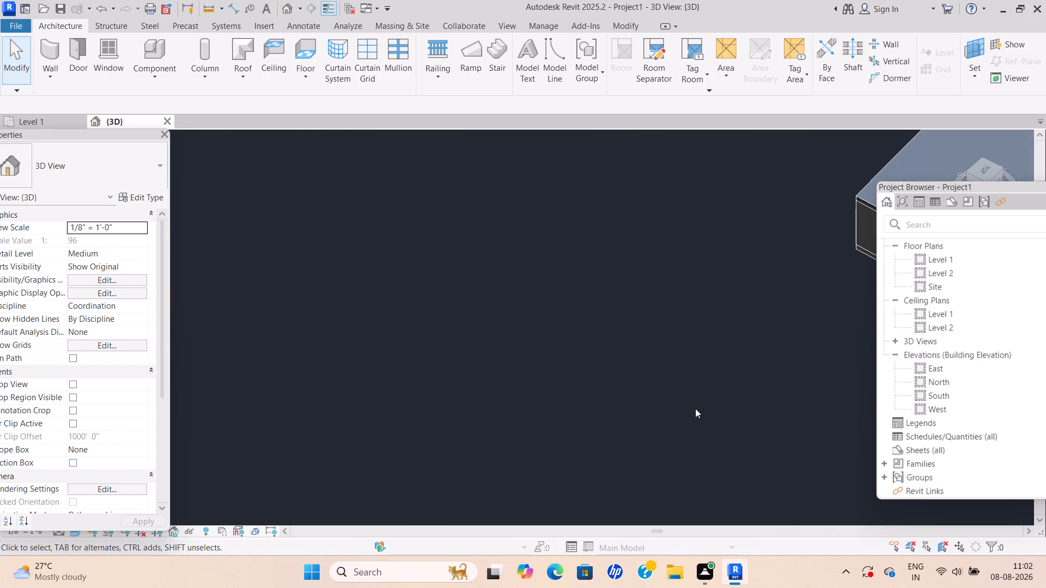
middle_click_drag(741, 382, 330, 500)
middle_click_drag(758, 377, 757, 376)
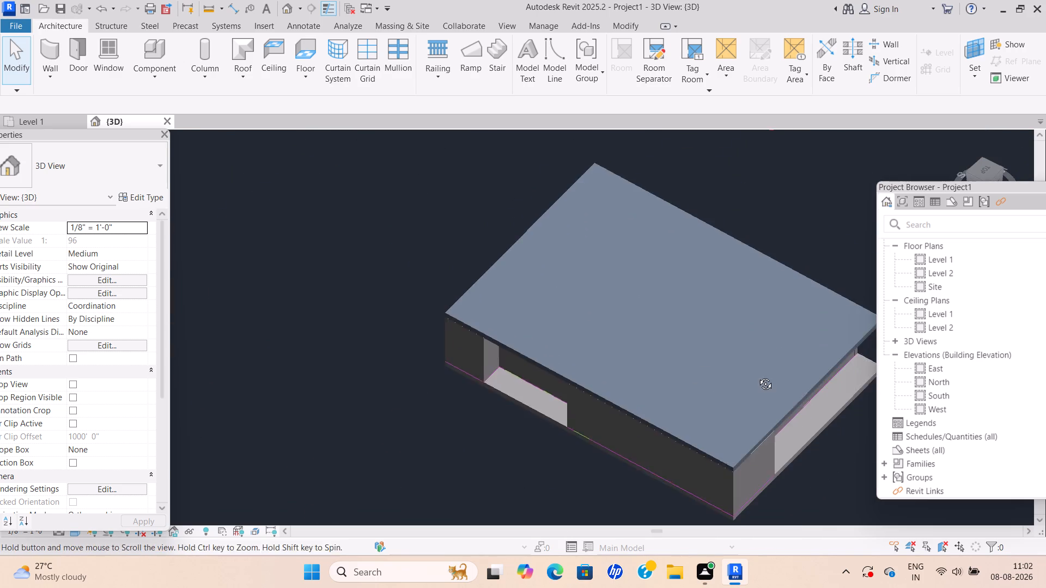
middle_click_drag(757, 376, 745, 370)
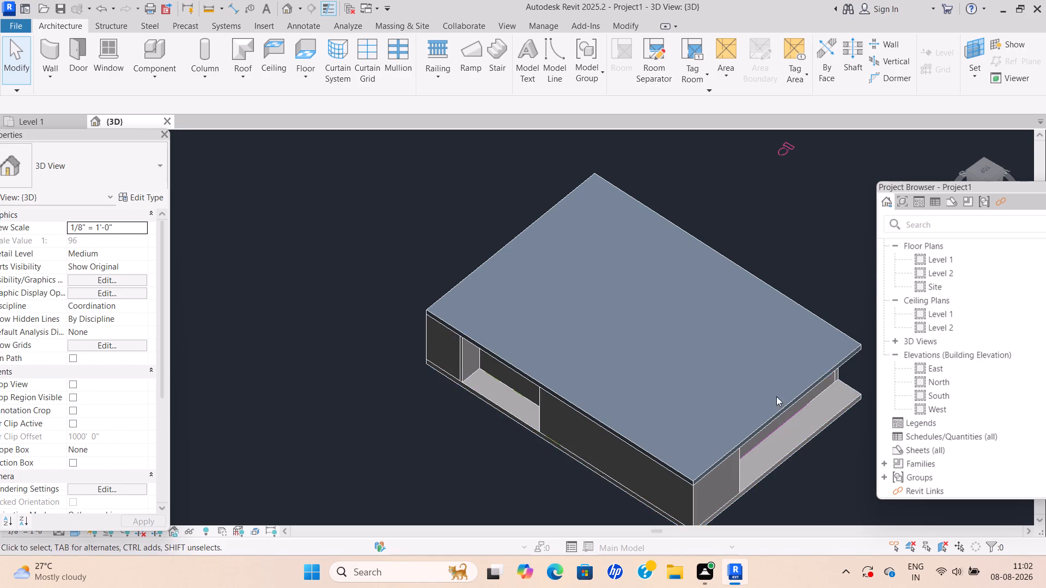
middle_click_drag(767, 396, 569, 357)
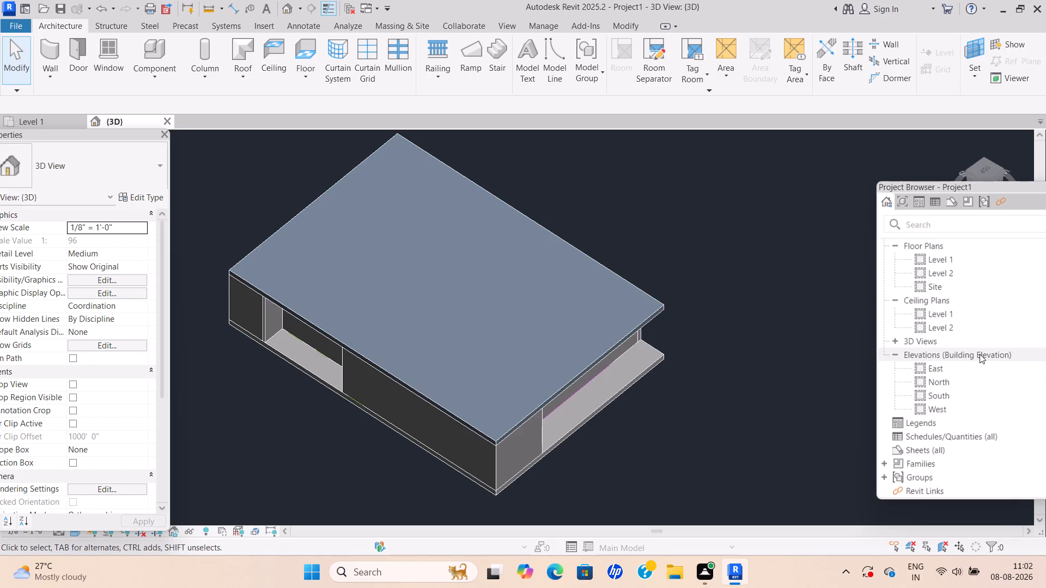
Compare the Level 1 floor plan with the roofed building in the 3D view.
double_click(917, 254)
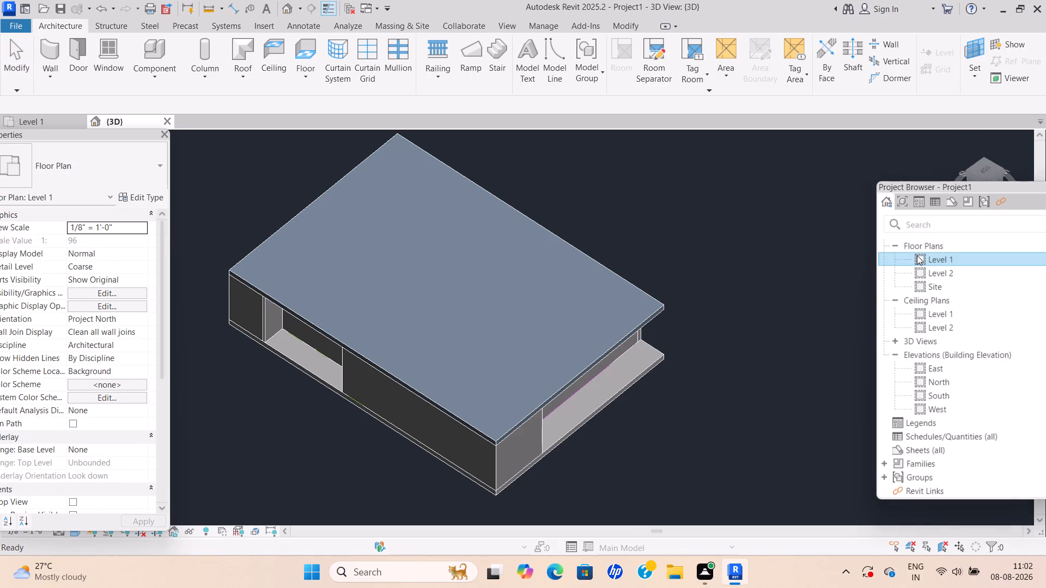
scroll(594, 285, "up", 8)
scroll(544, 306, "up", 3)
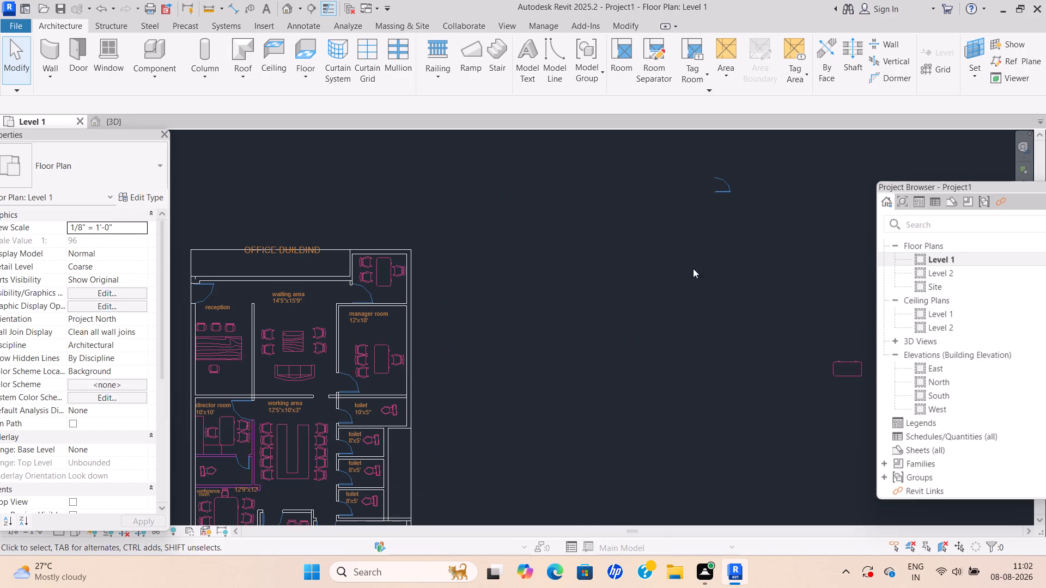
left_click(126, 130)
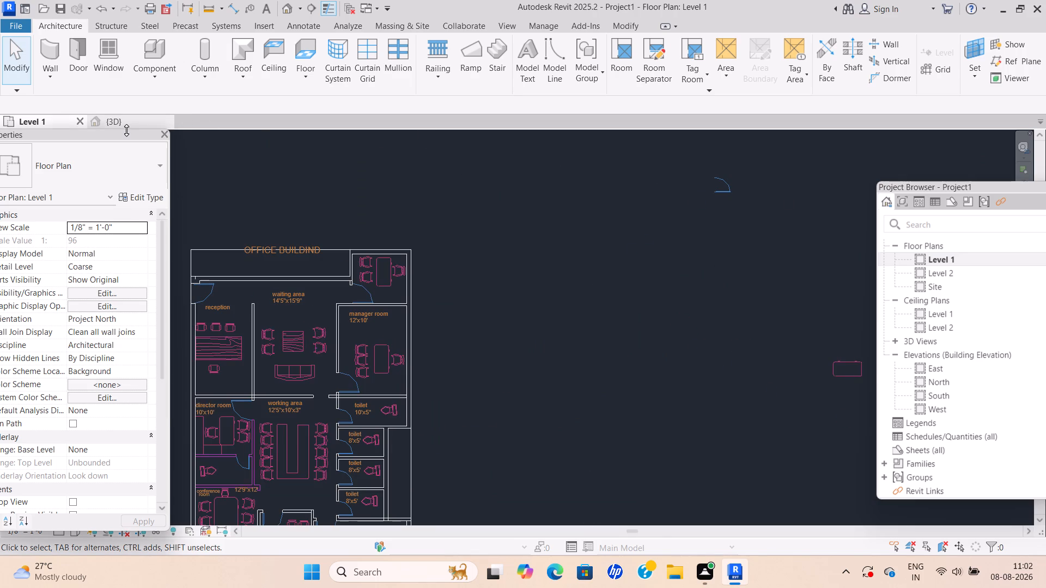
left_click(127, 122)
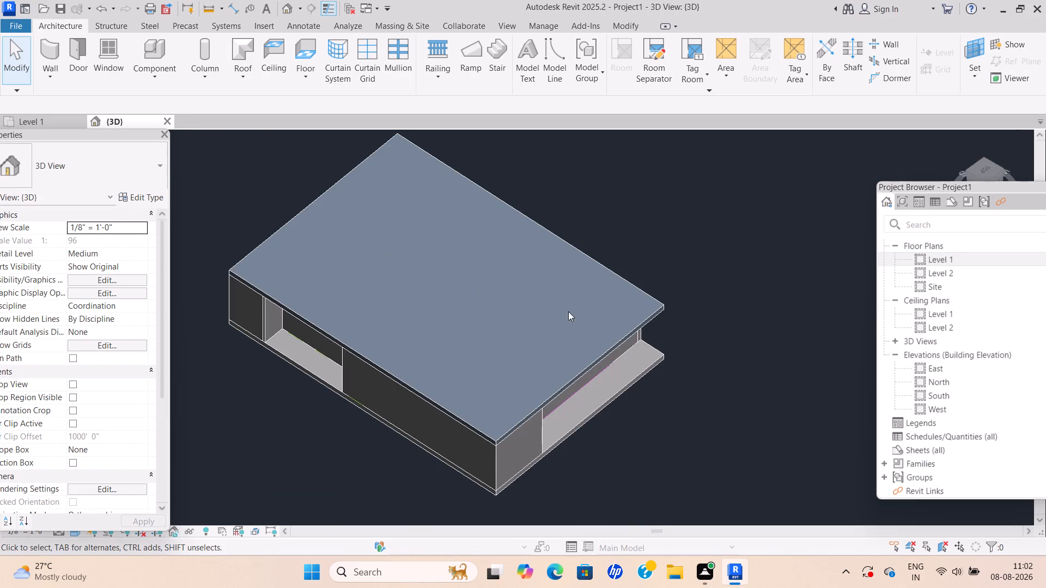
scroll(1042, 248, "down", 1)
middle_click_drag(624, 398, 777, 371, "shift")
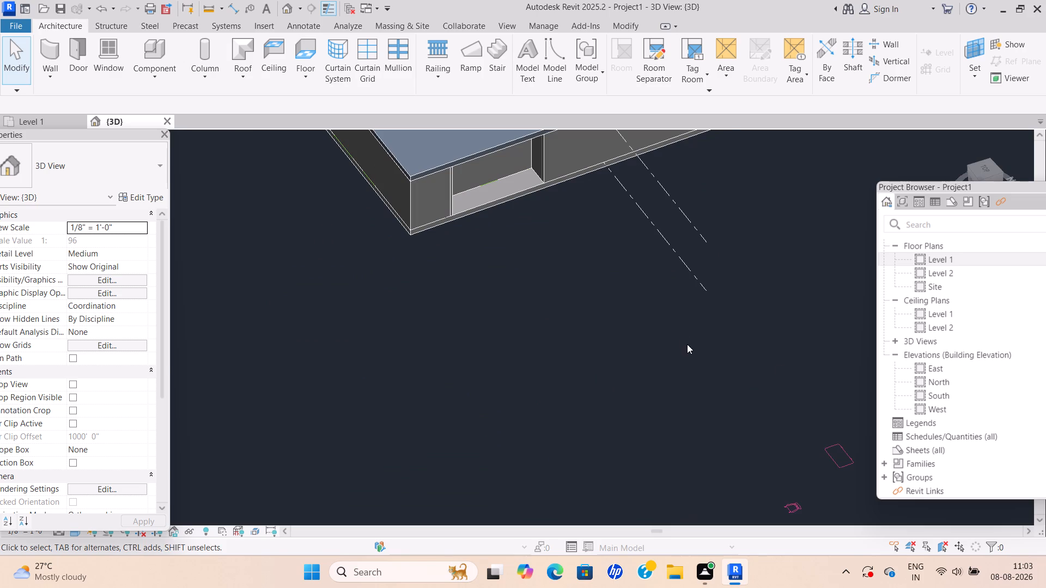
middle_click_drag(685, 333, 706, 470)
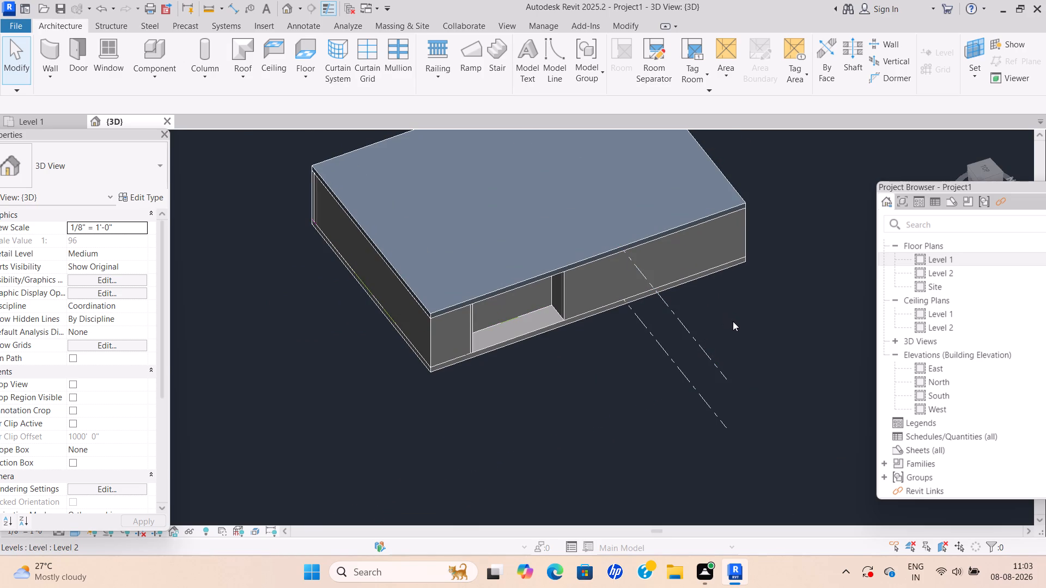
Examine the open recess in the long exterior wall beneath the flat roof in the 3D view.
left_click(246, 81)
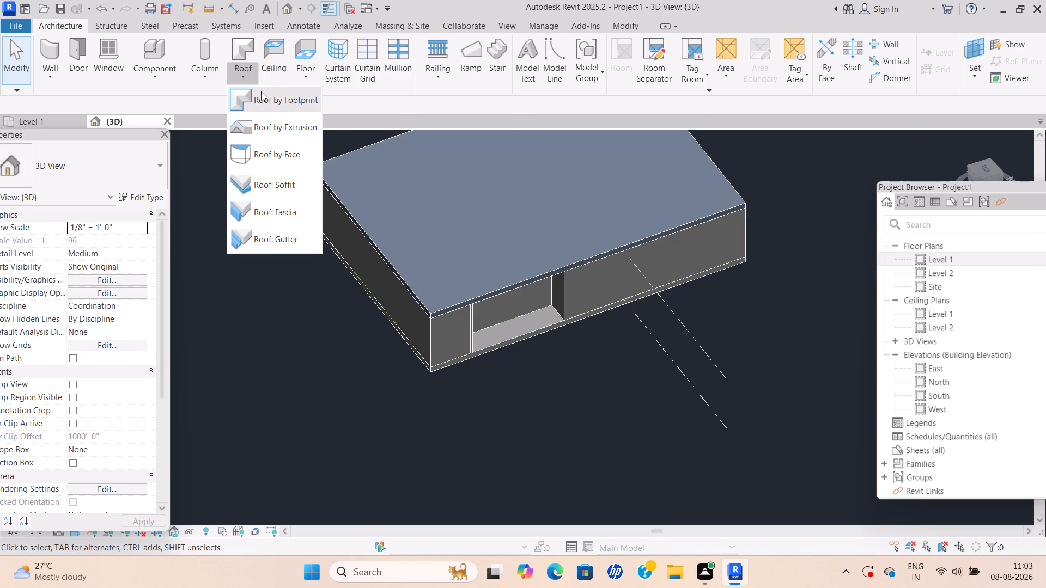
key("Escape")
scroll(545, 272, "down", 1)
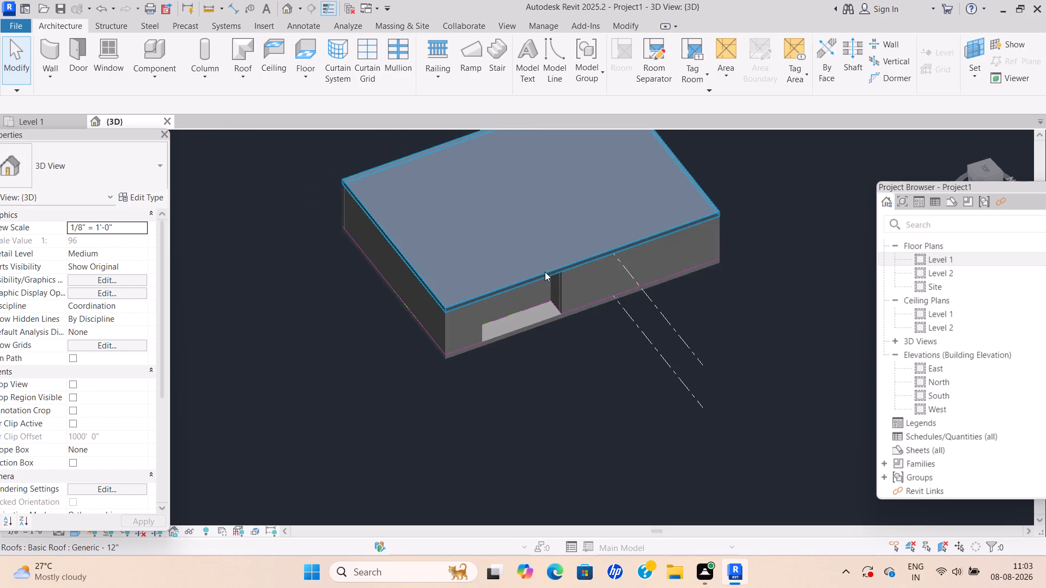
scroll(545, 272, "down", 1)
middle_click_drag(545, 272, 503, 278)
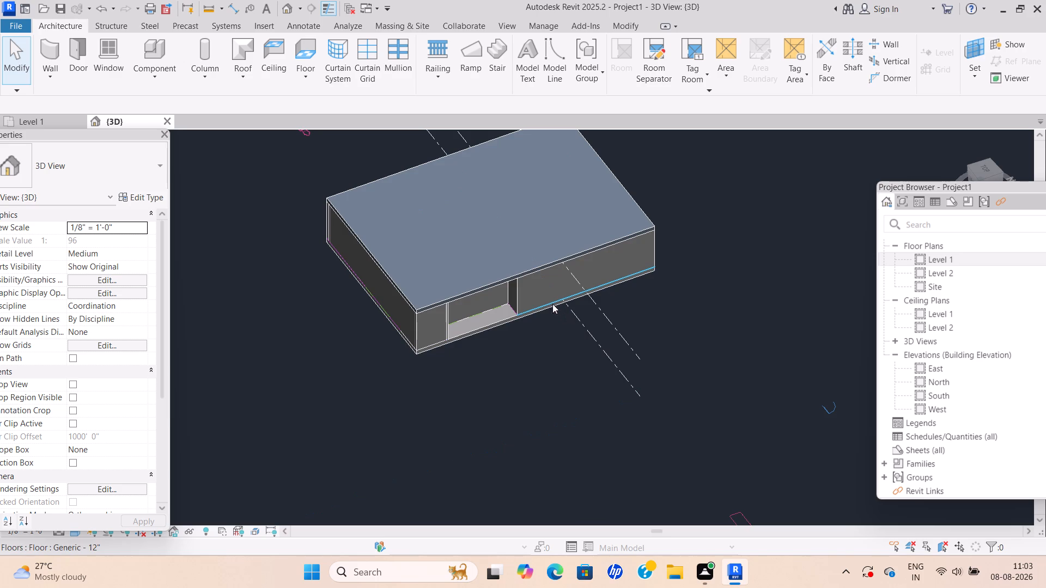
scroll(516, 286, "up", 5)
scroll(485, 333, "up", 5)
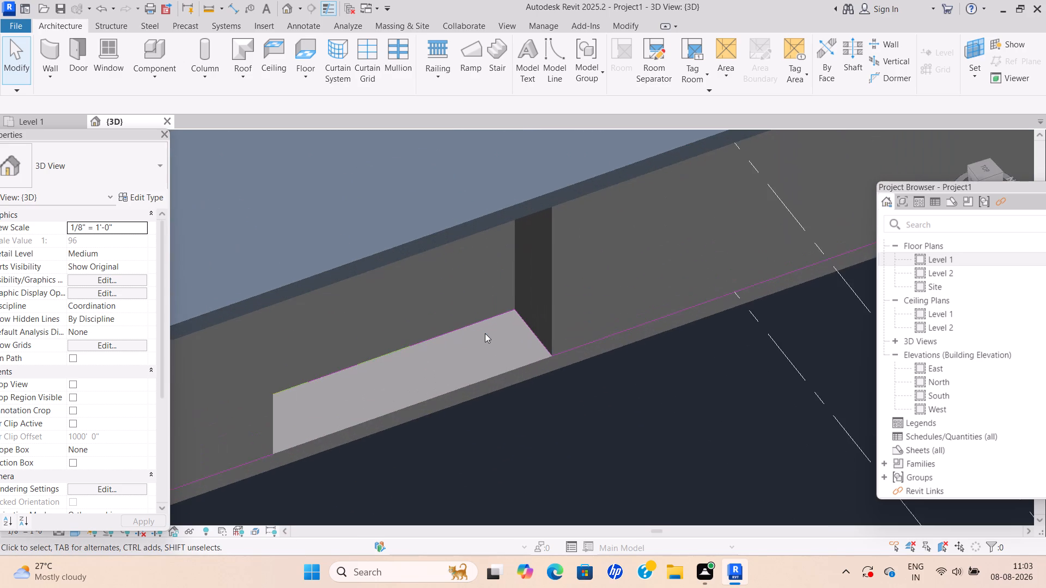
scroll(485, 333, "up", 5)
key("Escape")
scroll(506, 340, "down", 10)
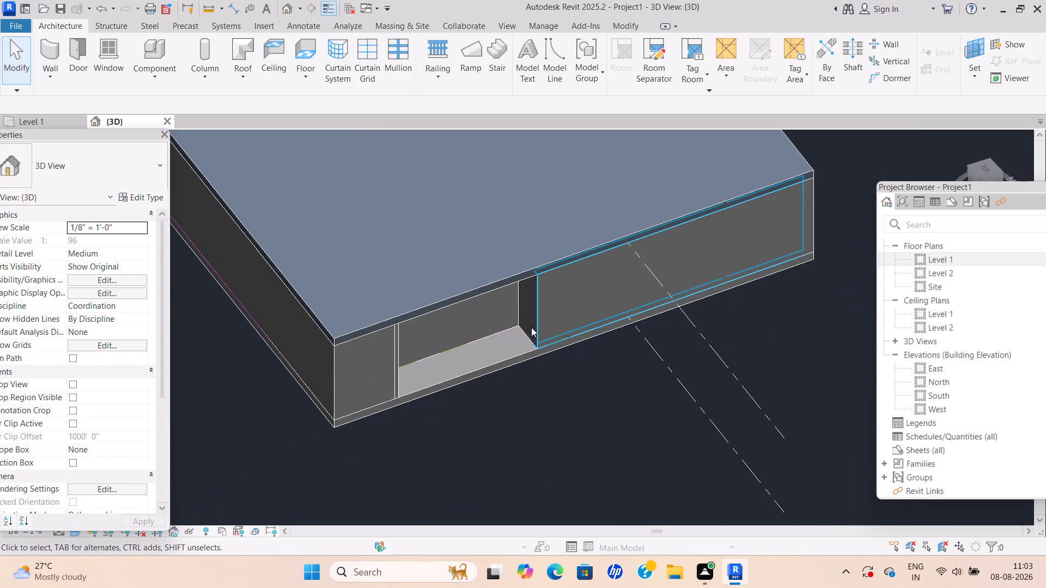
scroll(534, 323, "down", 2)
middle_click_drag(536, 322, 501, 339)
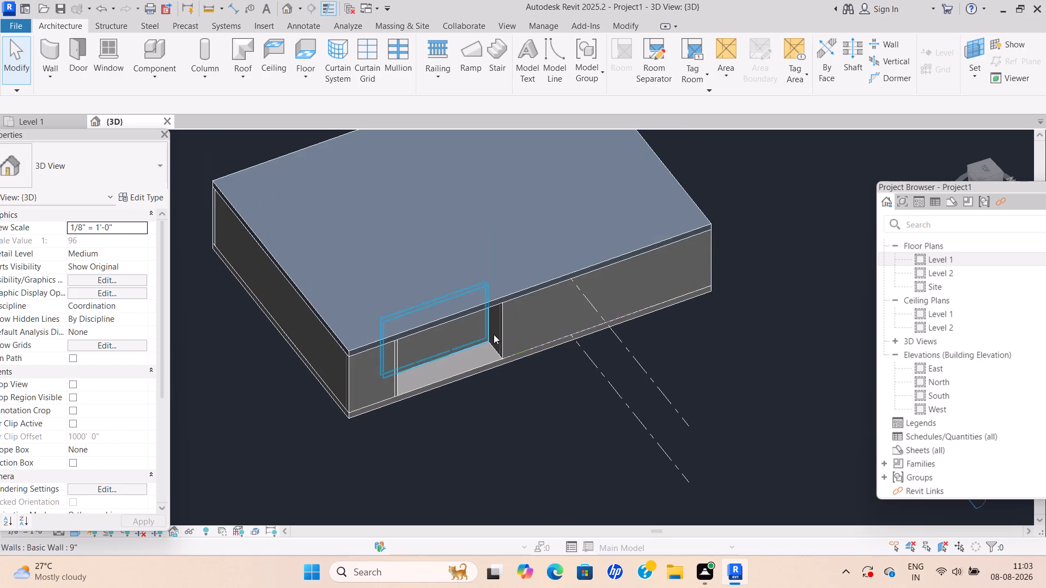
scroll(507, 326, "down", 2, "shift")
middle_click_drag(507, 327, 458, 342, "shift")
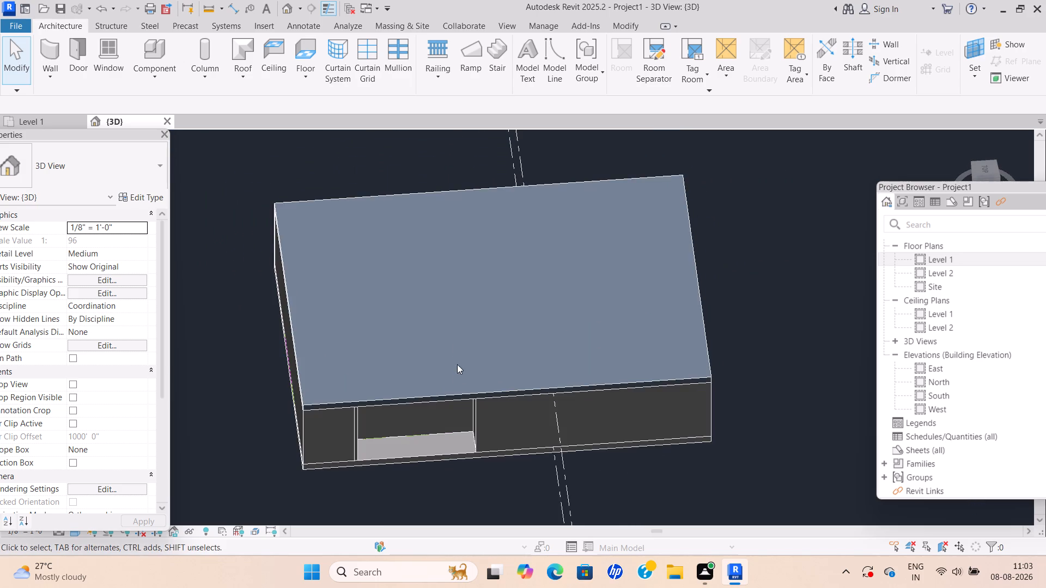
middle_click_drag(458, 390, 508, 296)
scroll(530, 347, "up", 10)
scroll(529, 337, "down", 3)
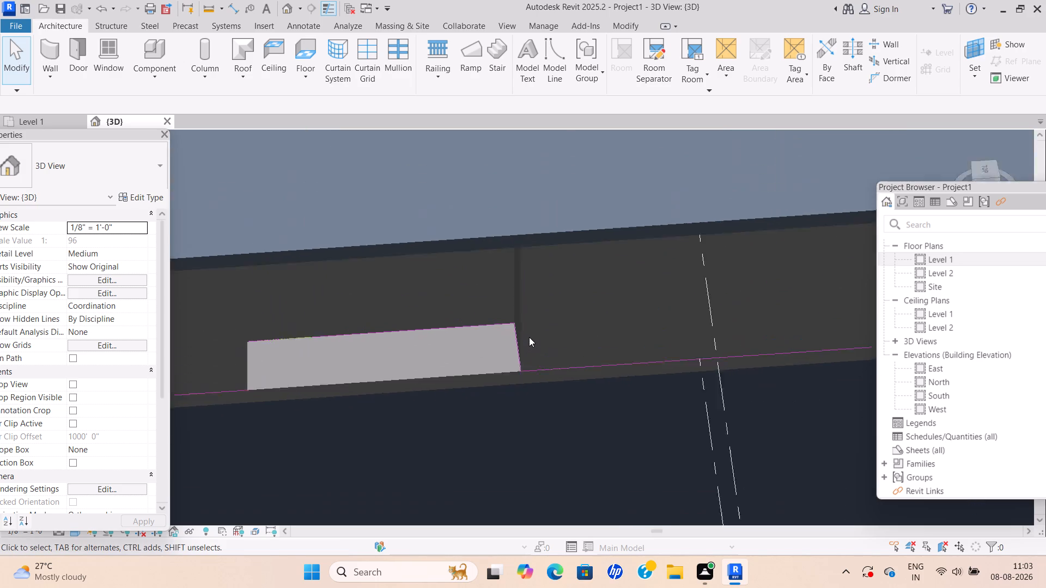
scroll(529, 337, "down", 8)
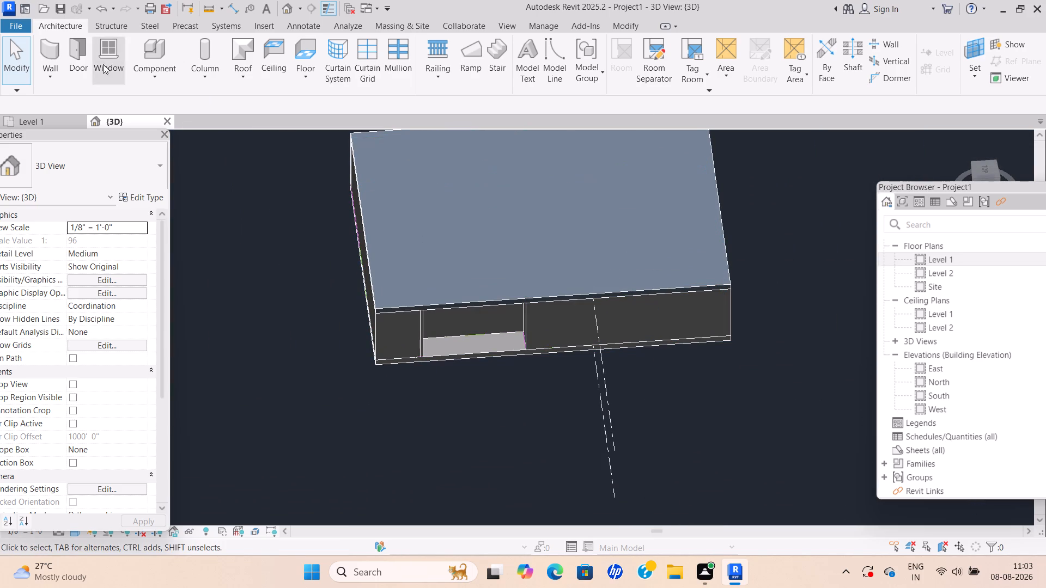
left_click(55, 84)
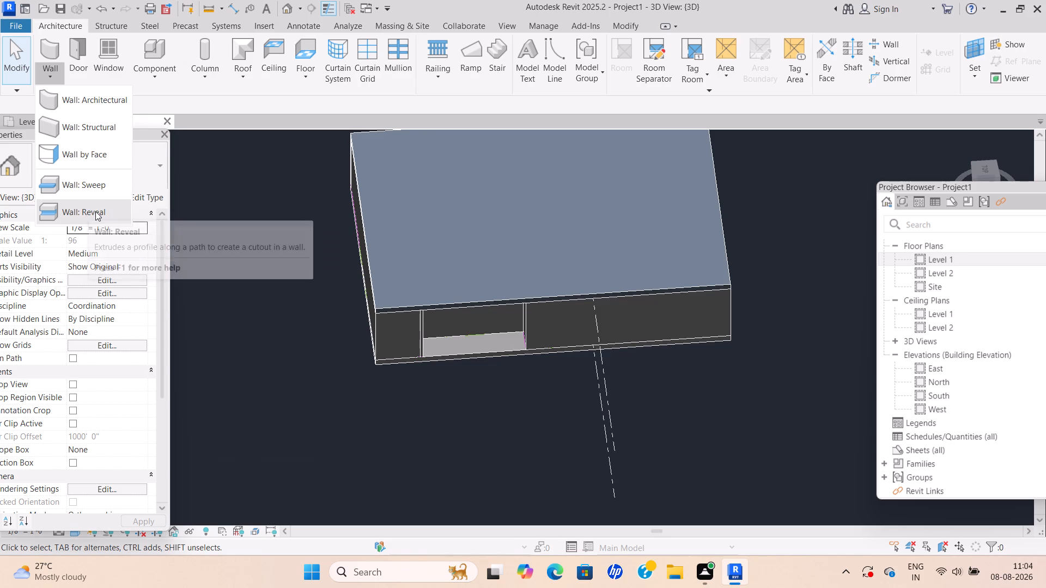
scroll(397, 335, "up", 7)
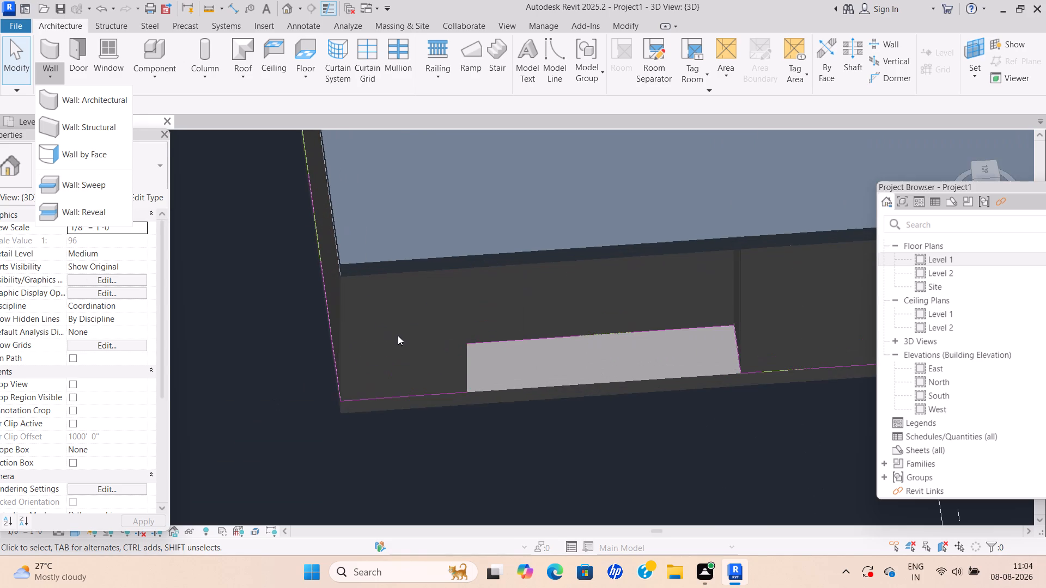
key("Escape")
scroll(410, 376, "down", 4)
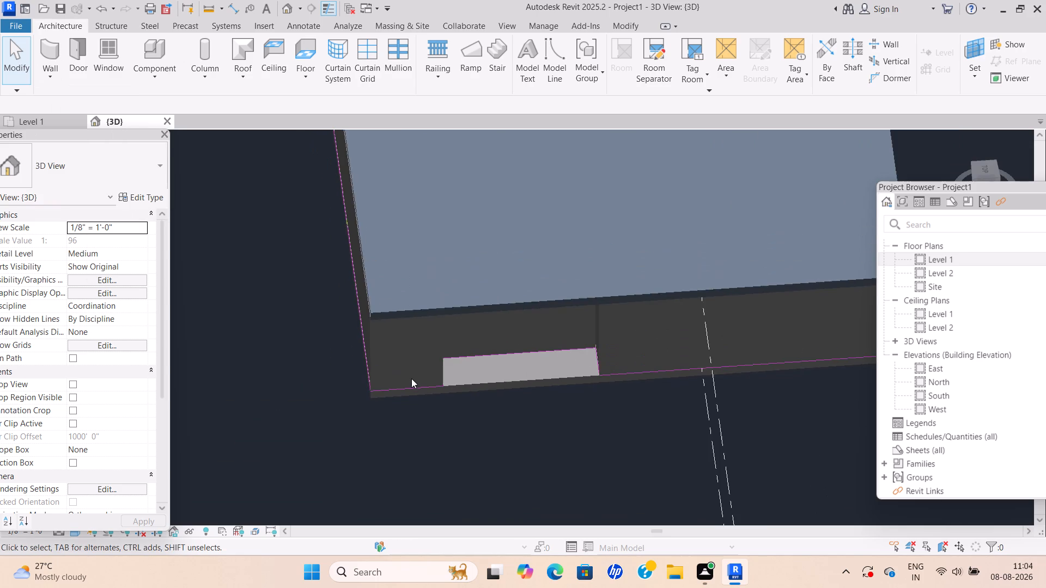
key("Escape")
Examine the roofed building's exterior and open wall sections from different sides in the 3D view.
scroll(524, 368, "down", 3)
middle_click_drag(524, 368, 431, 382)
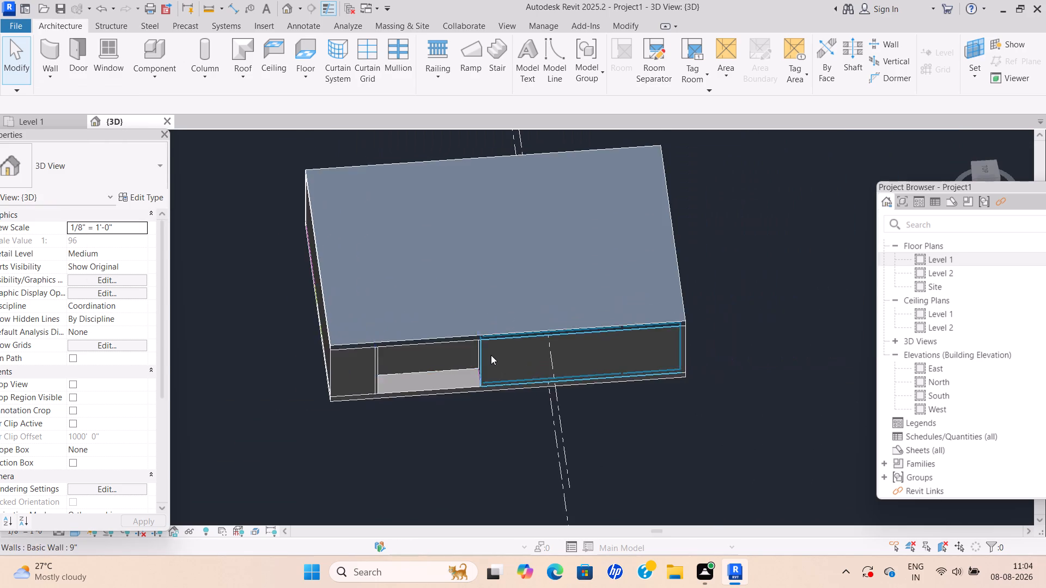
scroll(491, 355, "up", 4)
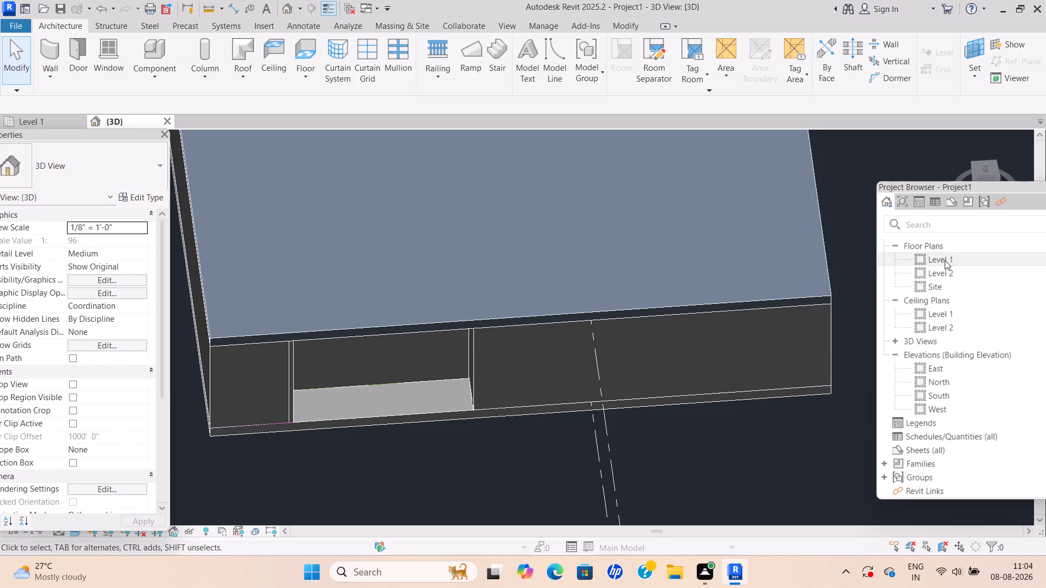
scroll(623, 324, "down", 6)
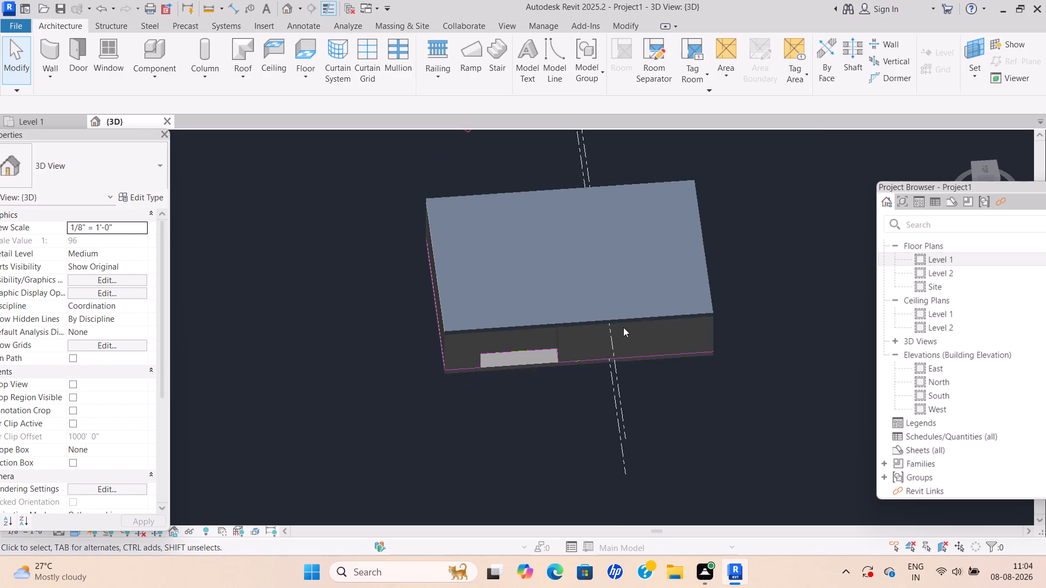
scroll(623, 327, "down", 1)
middle_click_drag(623, 327, 523, 321)
scroll(653, 334, "down", 1)
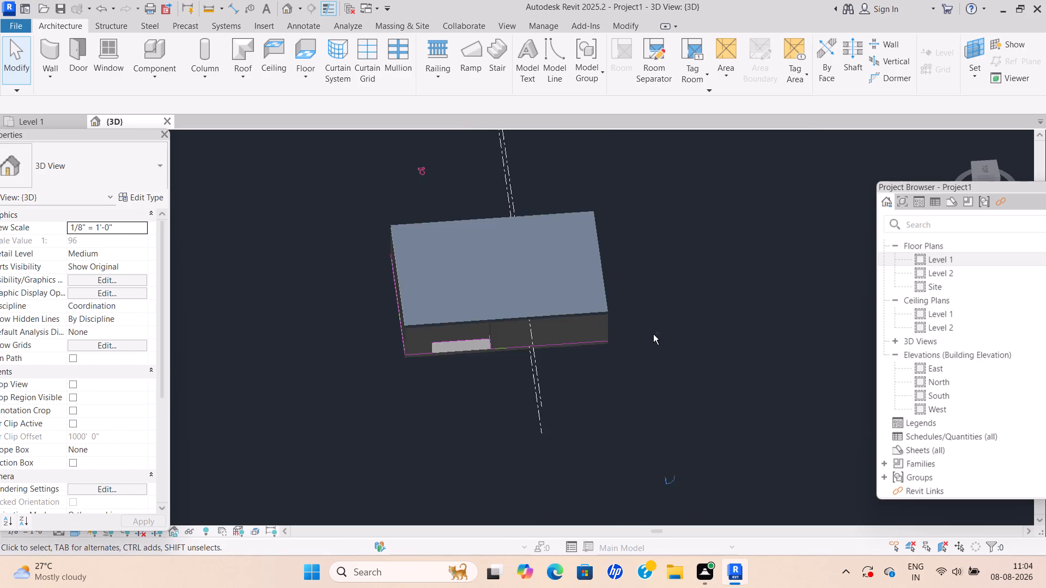
middle_click_drag(653, 334, 344, 396, "shift")
scroll(653, 341, "down", 1, "shift")
middle_click_drag(271, 362, 604, 280)
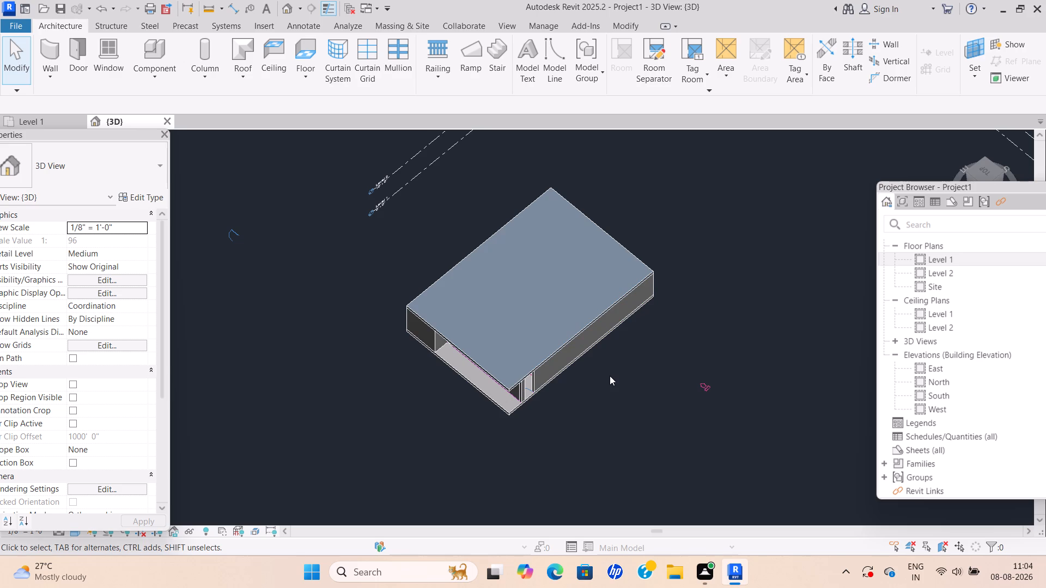
middle_click_drag(494, 372, 649, 347, "shift")
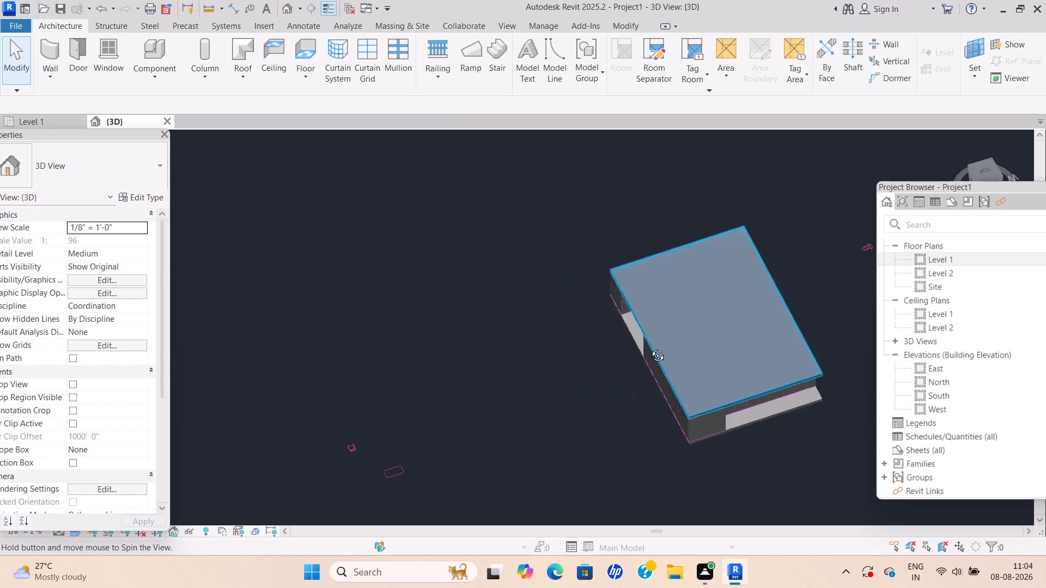
middle_click_drag(649, 347, 650, 346, "shift")
middle_click_drag(650, 329, 770, 375)
Examine the open recess in the long exterior wall up close, including its floor edge and adjoining 5" partition wall.
scroll(776, 307, "up", 7)
middle_click_drag(785, 296, 617, 443)
scroll(785, 296, "up", 1)
scroll(645, 426, "down", 1)
scroll(660, 427, "up", 8)
middle_click_drag(666, 425, 671, 412)
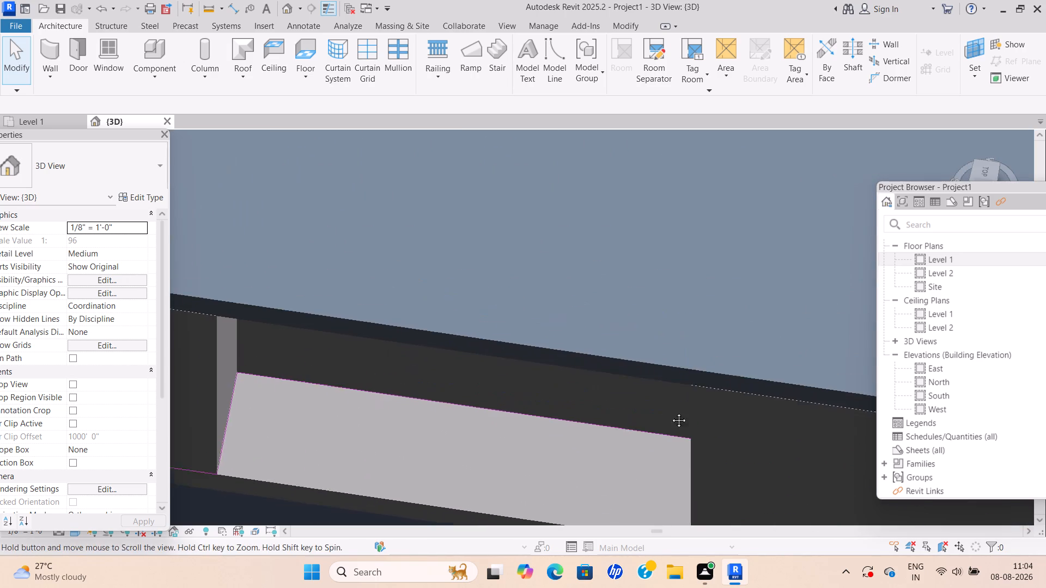
middle_click_drag(671, 412, 678, 373)
scroll(686, 424, "up", 4)
scroll(686, 424, "down", 7)
middle_click_drag(687, 414, 694, 395)
left_click(510, 390)
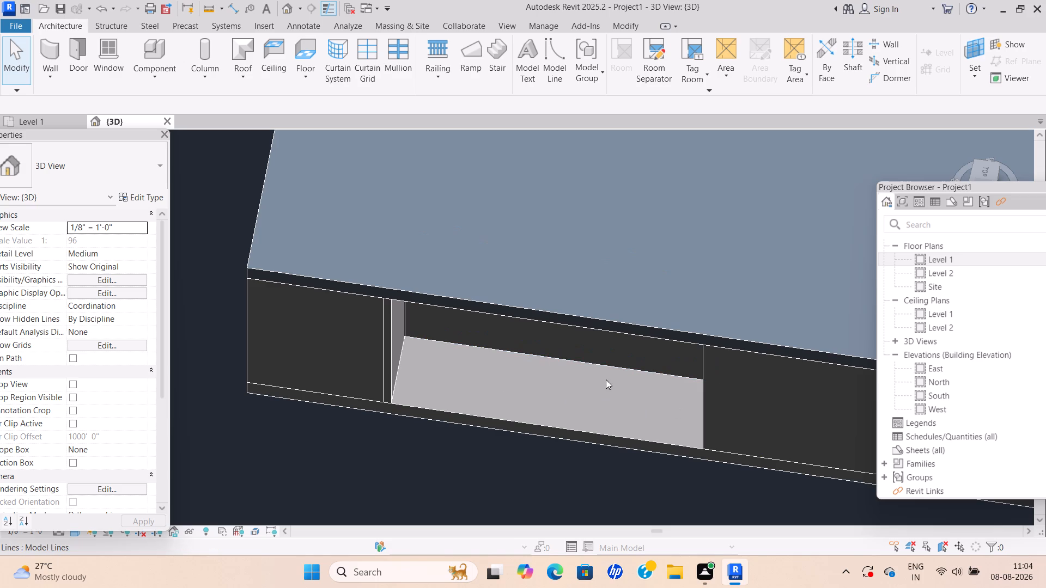
scroll(593, 384, "up", 6)
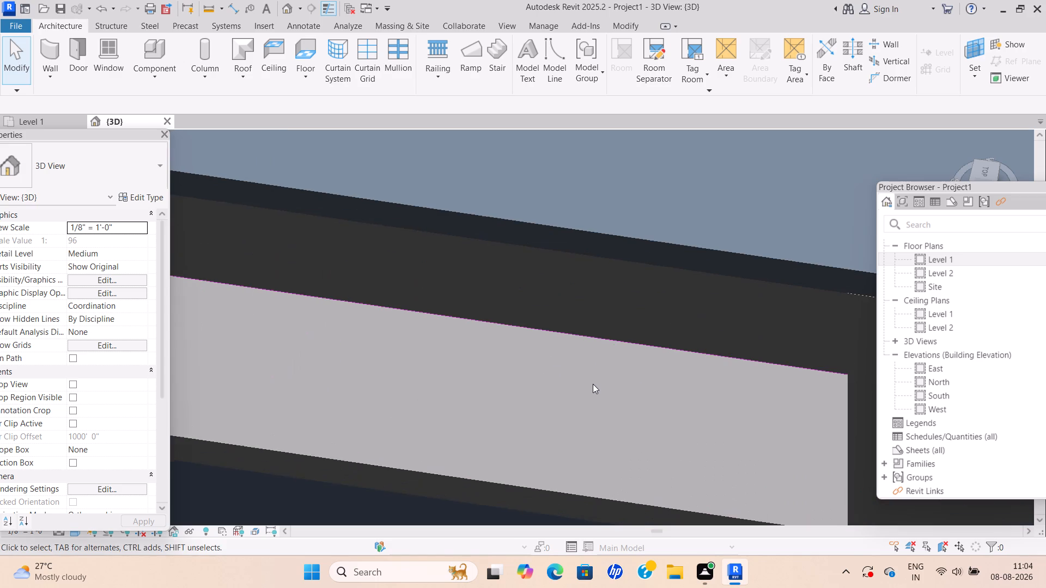
left_click(569, 394)
key("Escape")
key("Escape")
scroll(599, 385, "down", 2)
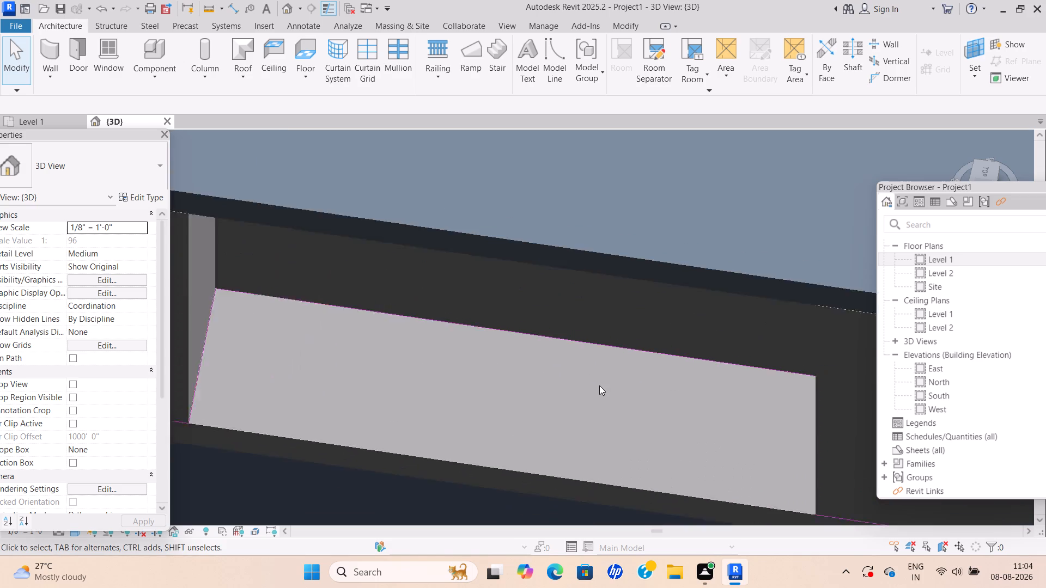
scroll(599, 385, "down", 3)
key("Escape")
key("Escape")
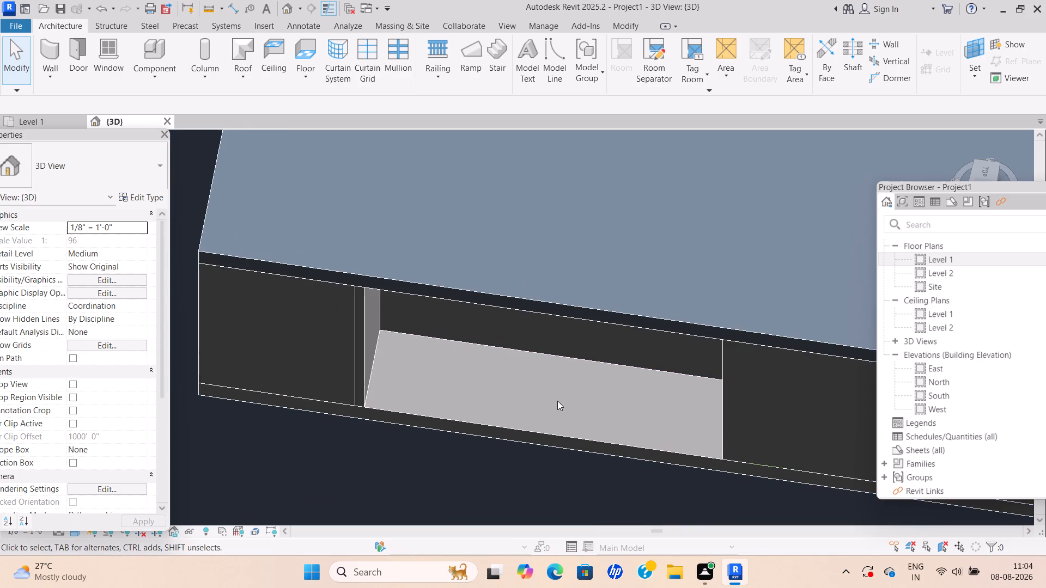
scroll(570, 395, "up", 4)
scroll(570, 395, "down", 1)
middle_click_drag(570, 395, 525, 386)
scroll(407, 376, "down", 1)
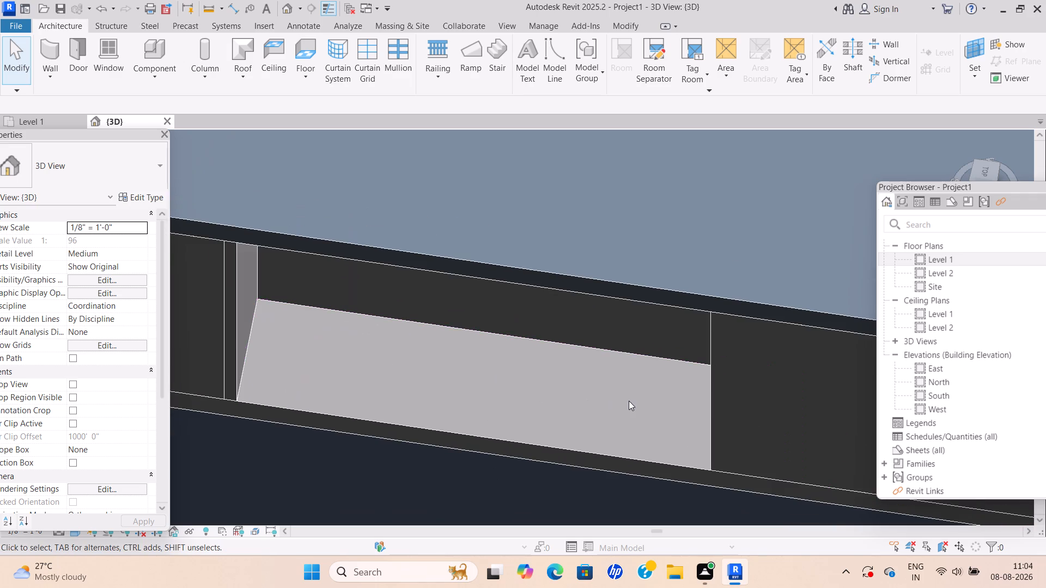
middle_click_drag(630, 401, 616, 387)
scroll(654, 405, "up", 2)
scroll(650, 399, "down", 6)
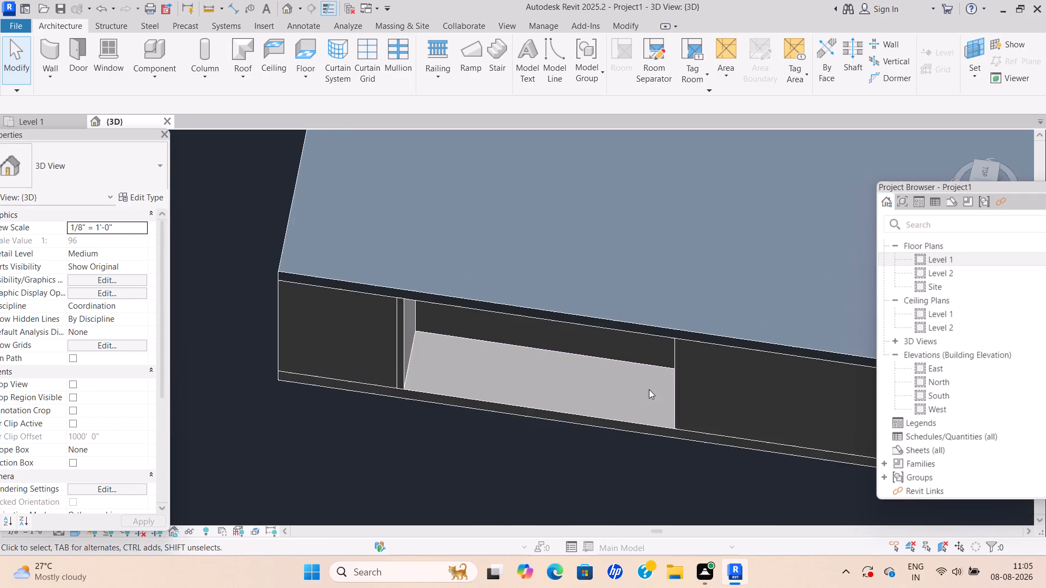
scroll(592, 399, "down", 3)
middle_click_drag(592, 399, 582, 376)
scroll(477, 339, "up", 9)
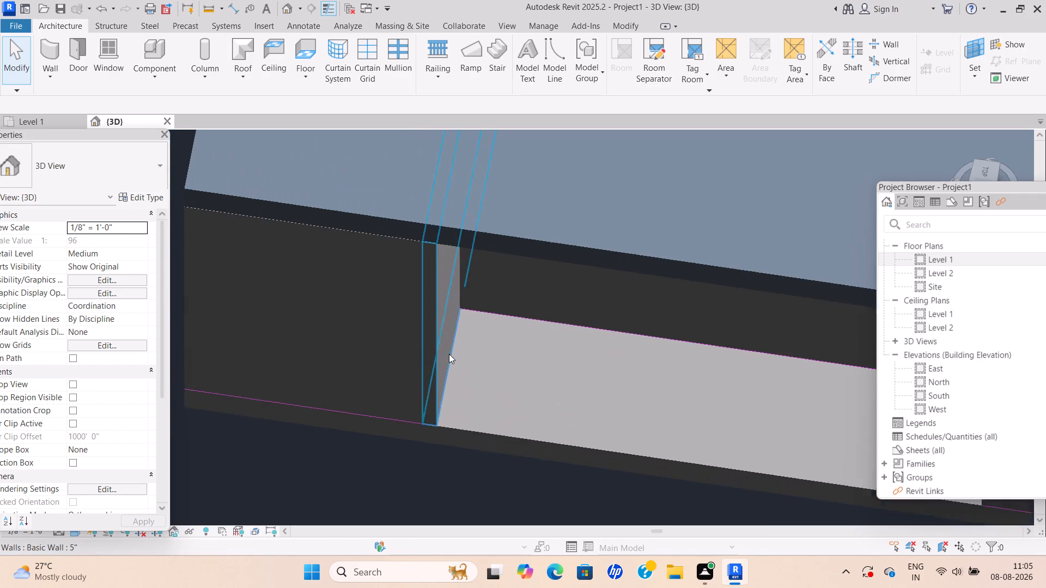
scroll(449, 354, "up", 1)
key("Escape")
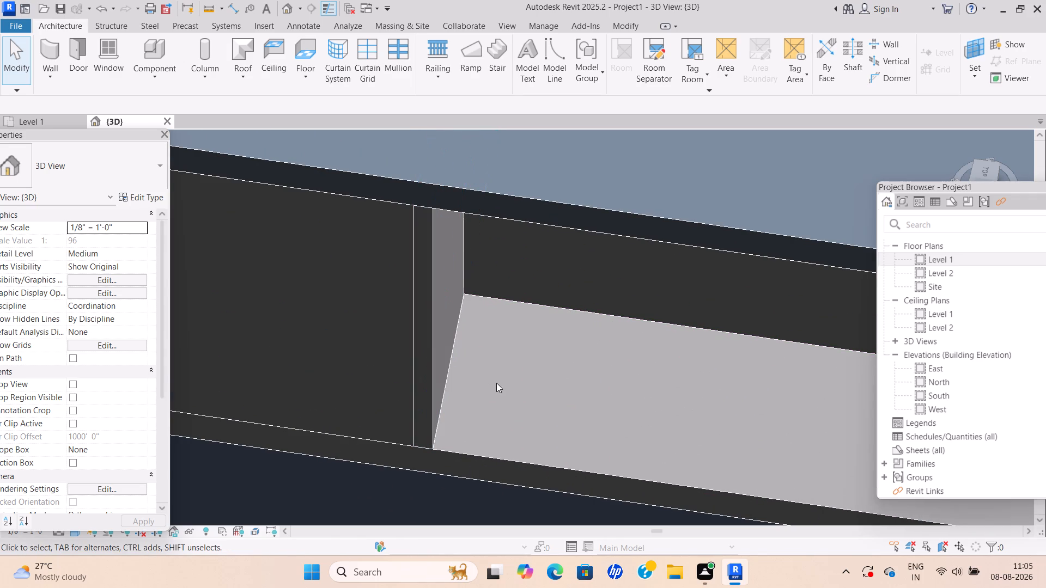
key("Escape")
scroll(537, 398, "down", 6)
middle_click_drag(534, 400, 436, 369)
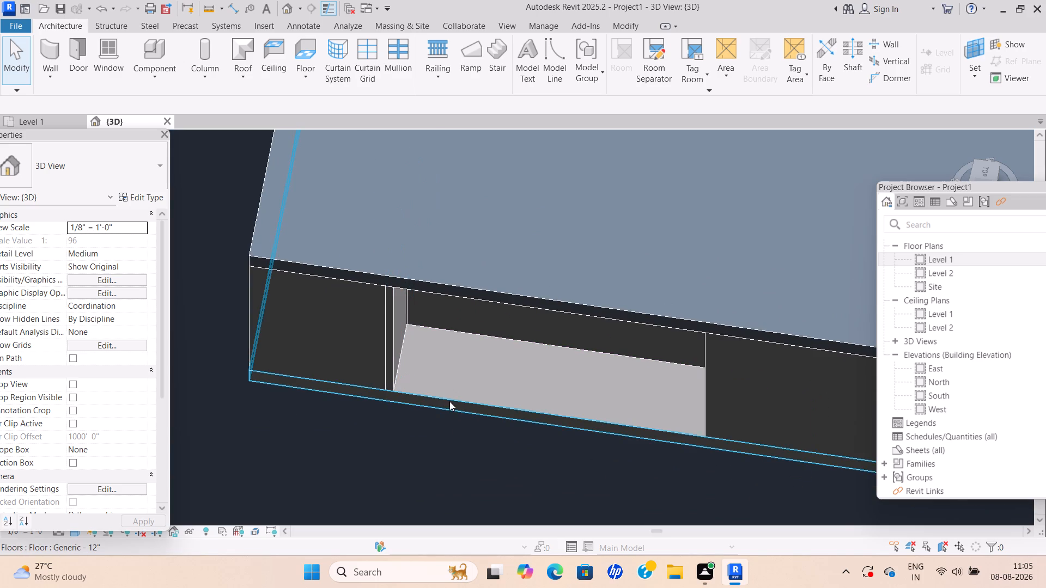
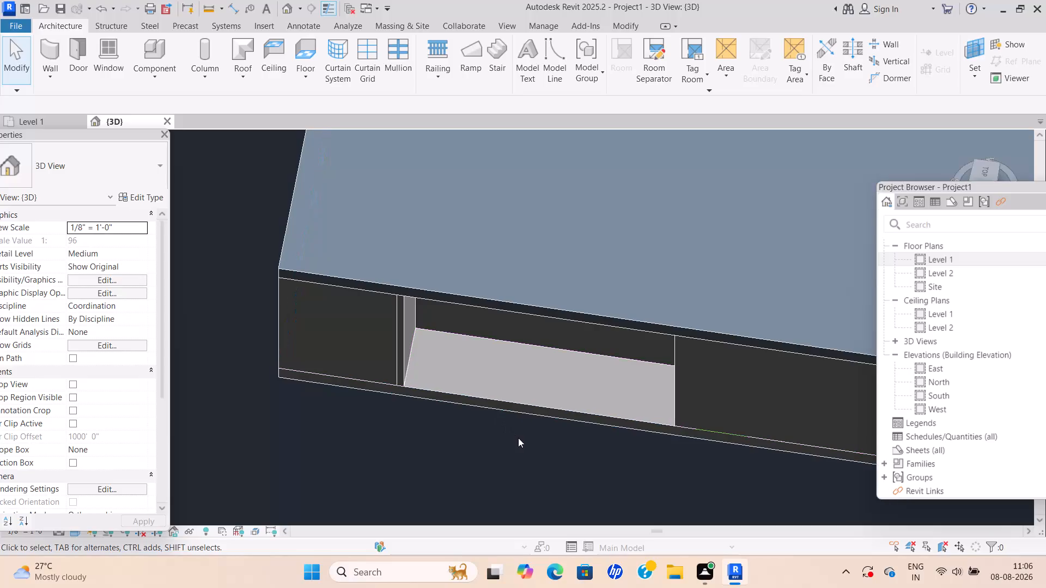
Examine the exterior wall openings beneath the roof along the building's long and short sides in the 3D view.
left_click_drag(528, 434, 397, 394, "shift")
scroll(583, 412, "down", 3)
middle_click_drag(583, 412, 583, 412, "shift")
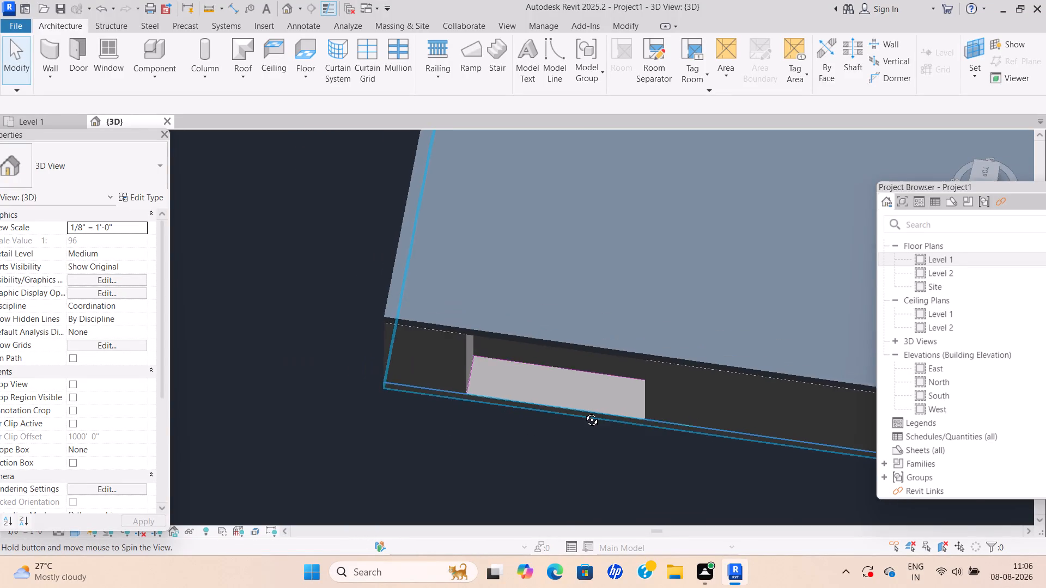
middle_click_drag(583, 412, 454, 411, "shift")
scroll(446, 408, "down", 2)
middle_click_drag(446, 408, 611, 255)
middle_click_drag(545, 469, 682, 305)
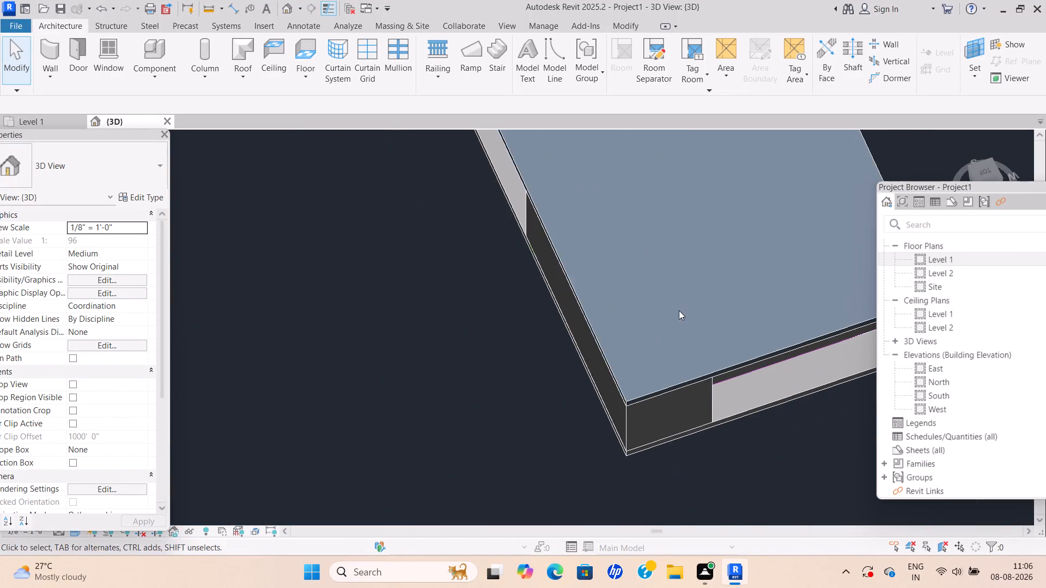
scroll(587, 313, "up", 1)
middle_click_drag(587, 311, 377, 344)
middle_click_drag(452, 339, 453, 341)
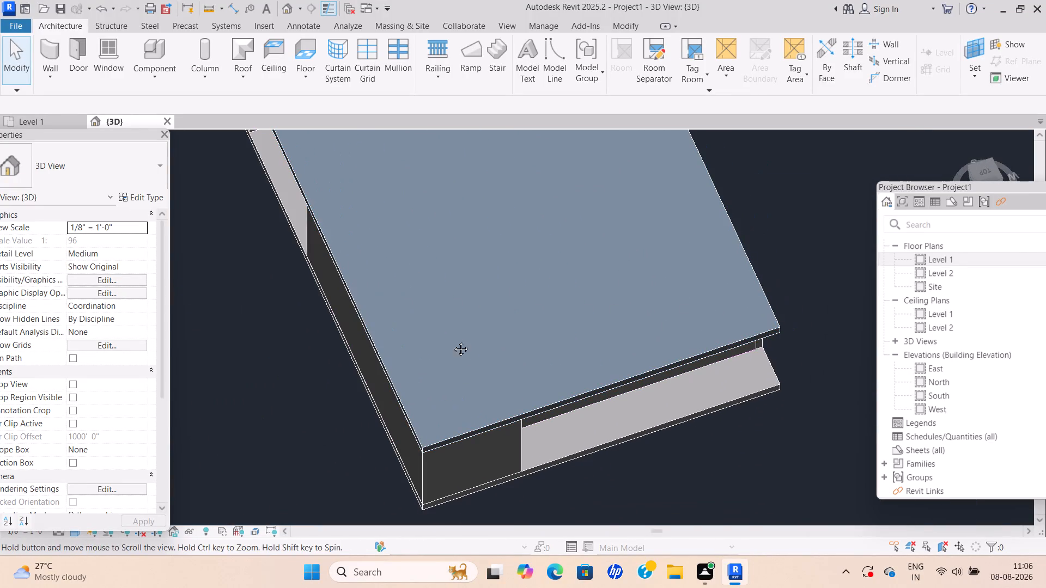
middle_click_drag(453, 341, 667, 440)
scroll(510, 316, "up", 5)
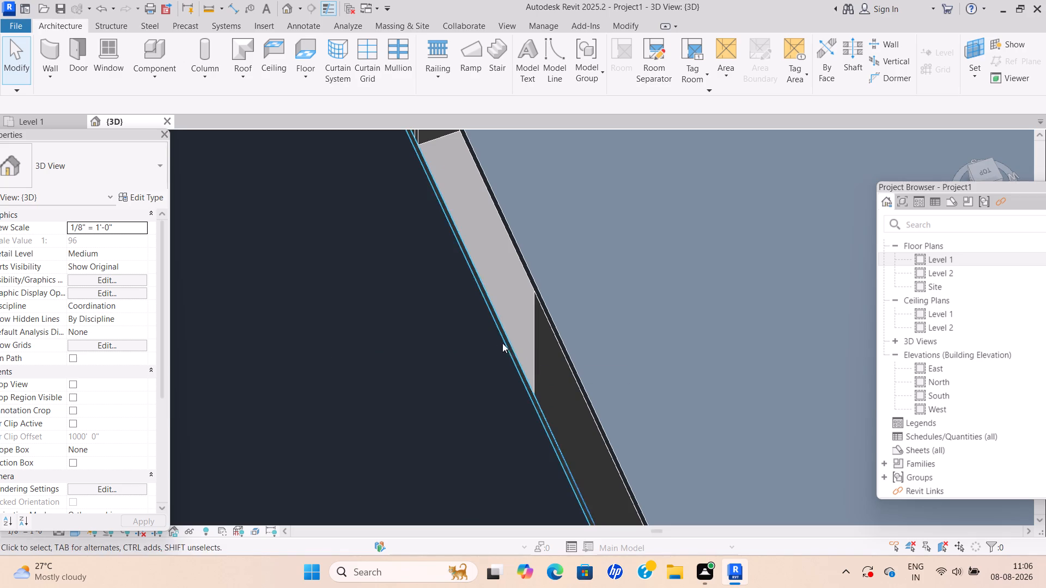
scroll(524, 272, "down", 2)
middle_click_drag(527, 273, 433, 271)
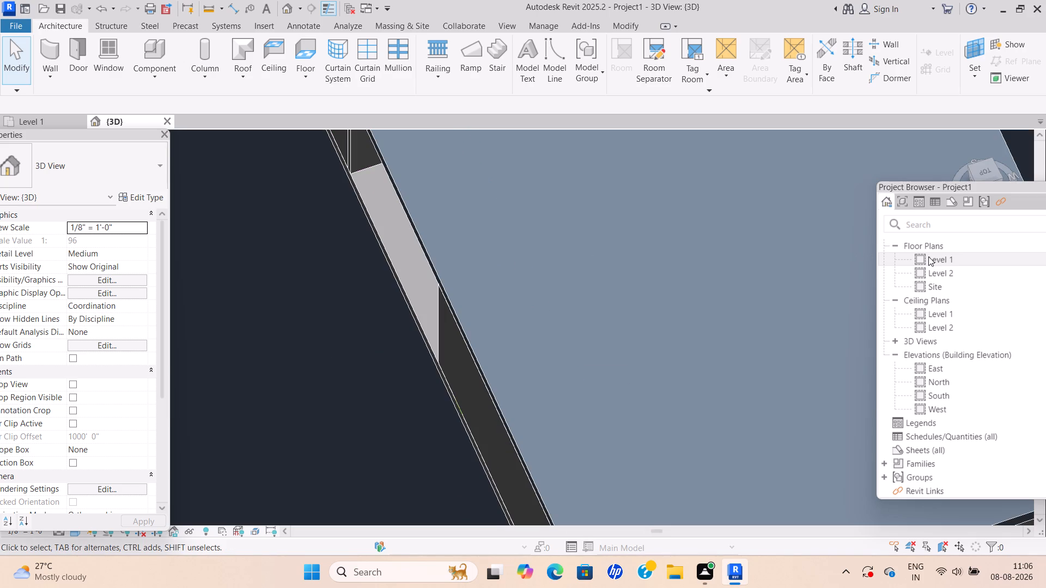
left_click(928, 256)
scroll(538, 291, "down", 3)
scroll(467, 292, "down", 1)
middle_click_drag(467, 292, 384, 327)
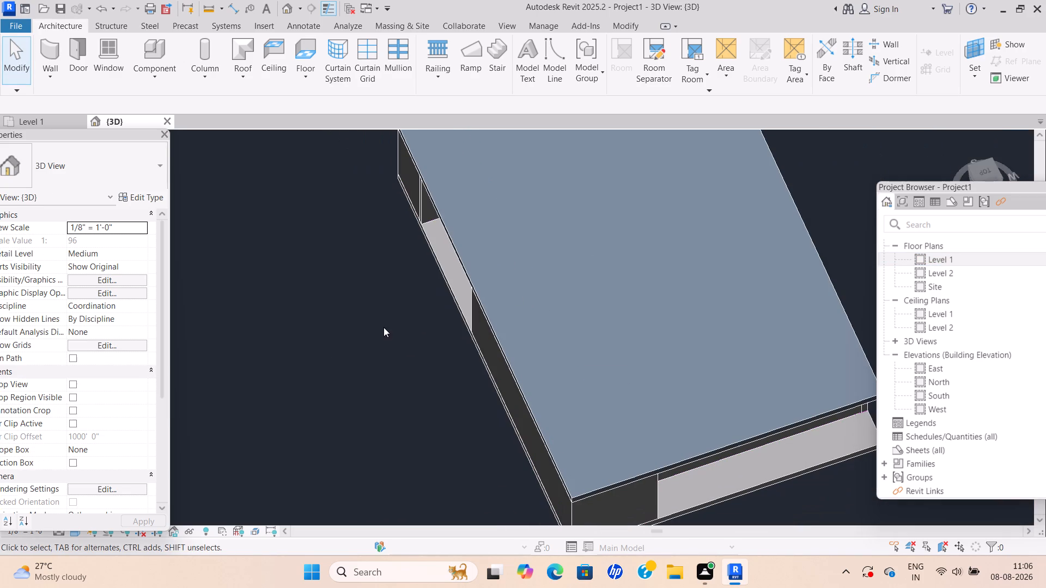
middle_click_drag(384, 327, 383, 327)
Examine the overlapping wall corner between the h.r. room and the pantry door in the Level 1 floor plan.
left_click(66, 120)
scroll(302, 307, "down", 1)
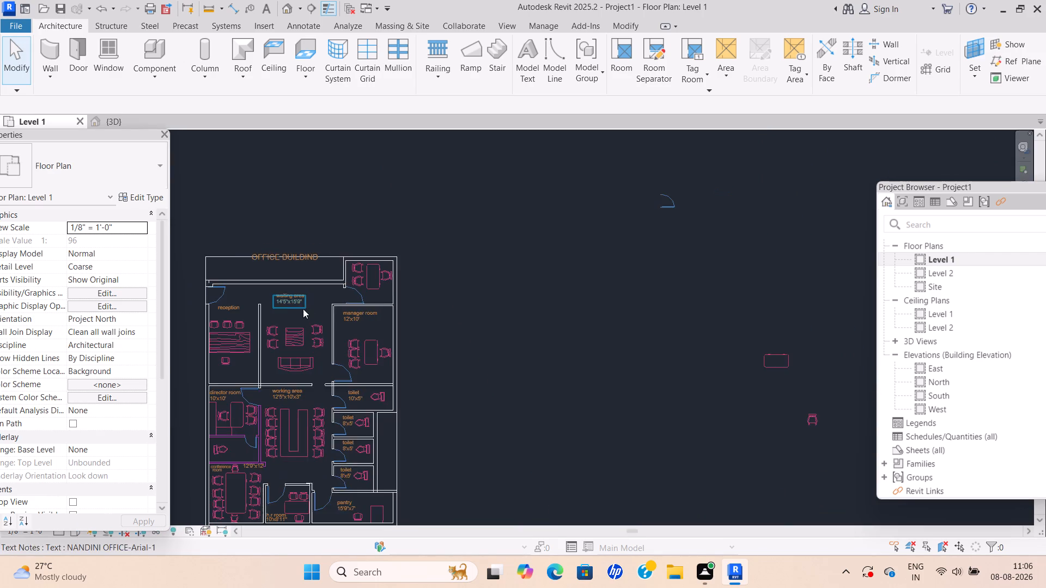
middle_click_drag(303, 309, 388, 252)
middle_click_drag(399, 366, 417, 280)
scroll(417, 280, "up", 1)
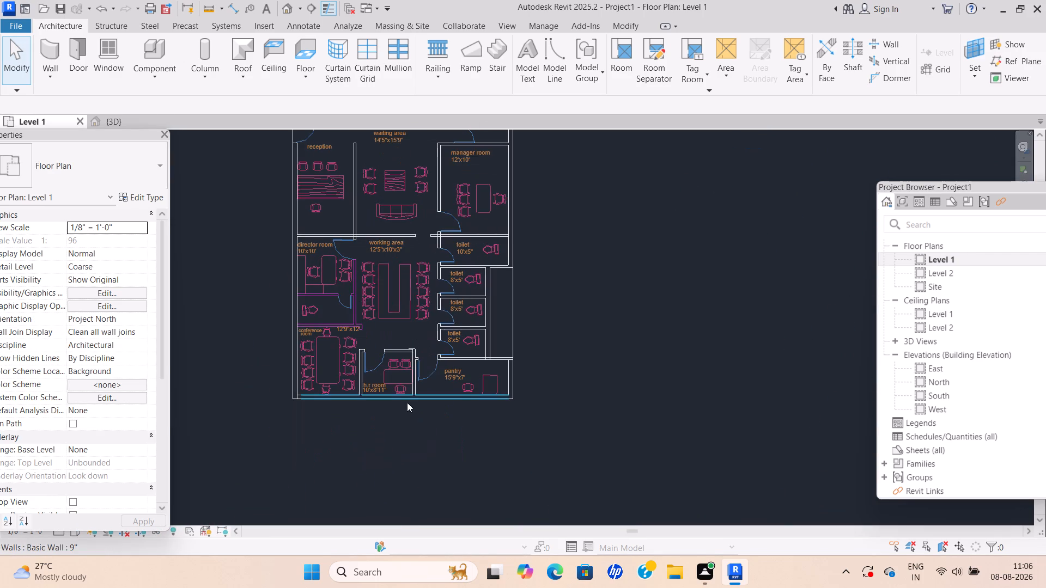
scroll(394, 370, "up", 9)
scroll(475, 294, "up", 4)
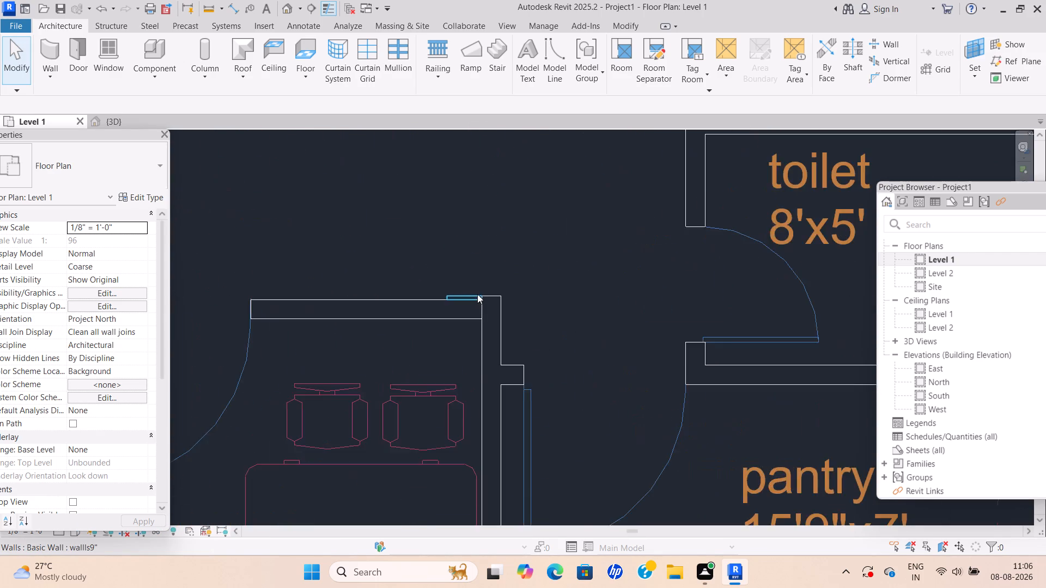
scroll(477, 294, "up", 11)
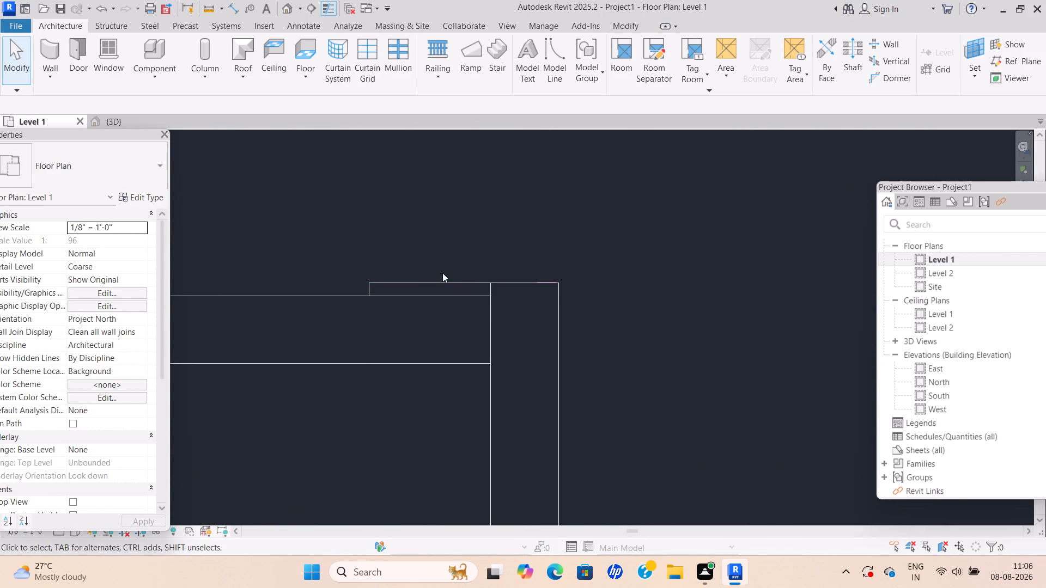
middle_click_drag(445, 316, 423, 292)
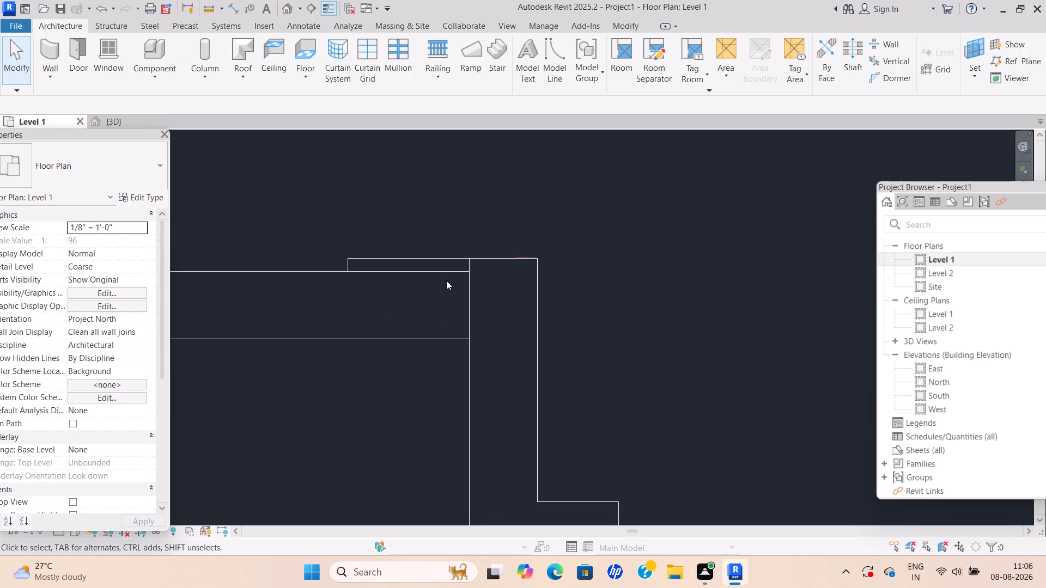
scroll(446, 280, "up", 5)
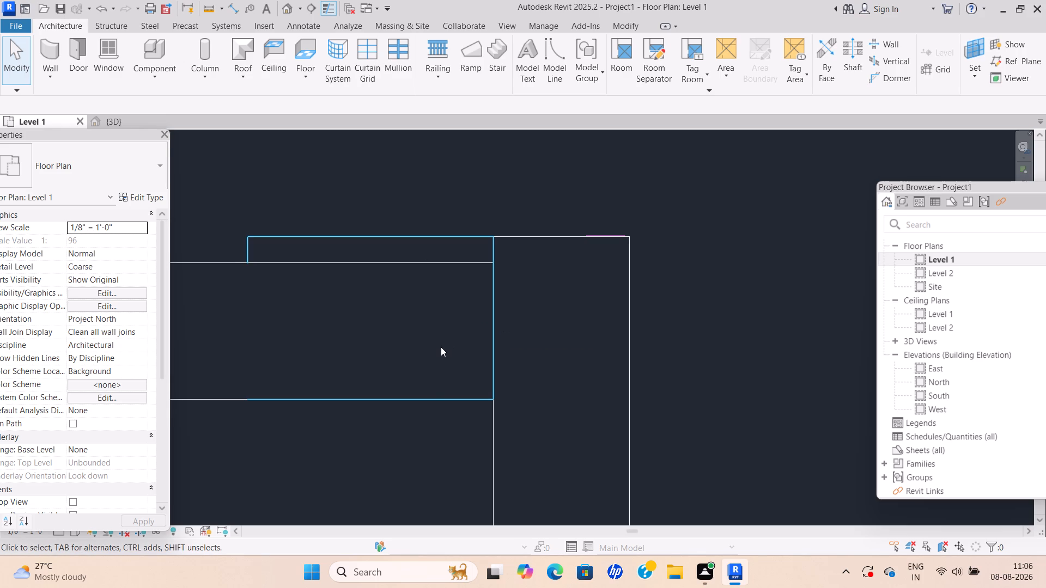
scroll(441, 345, "down", 4)
middle_click_drag(441, 345, 506, 332)
scroll(455, 281, "up", 6)
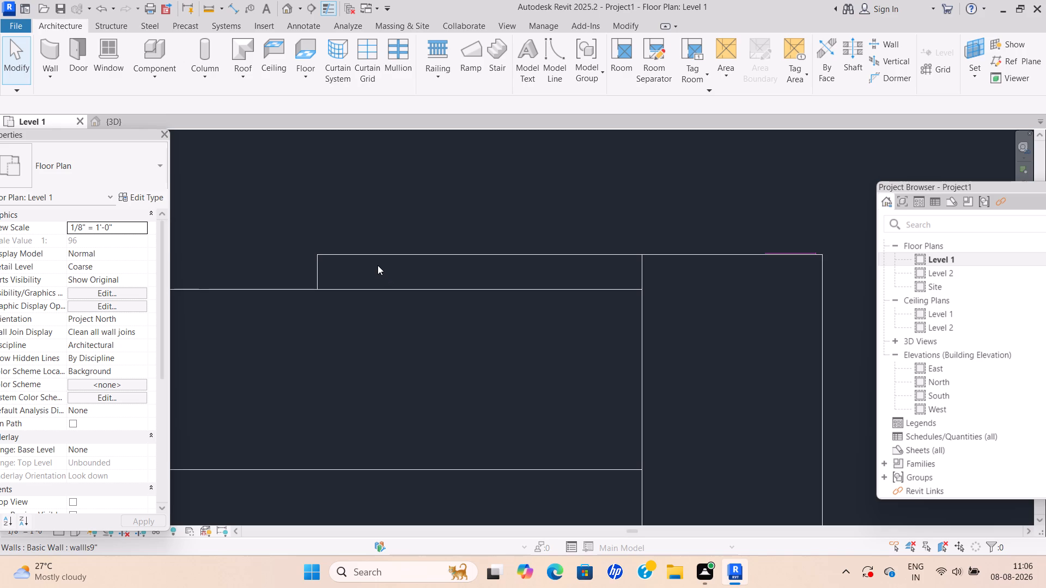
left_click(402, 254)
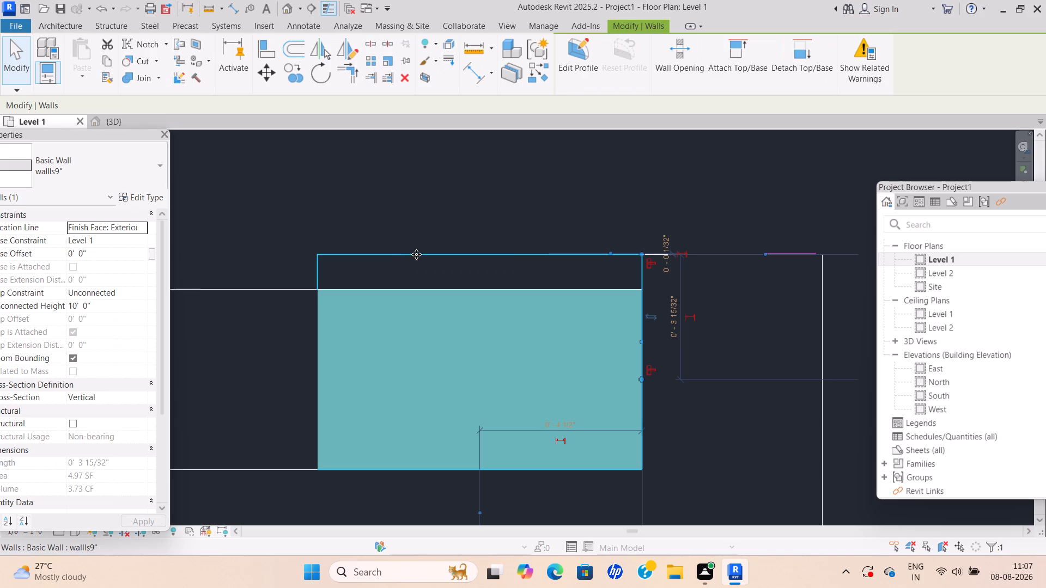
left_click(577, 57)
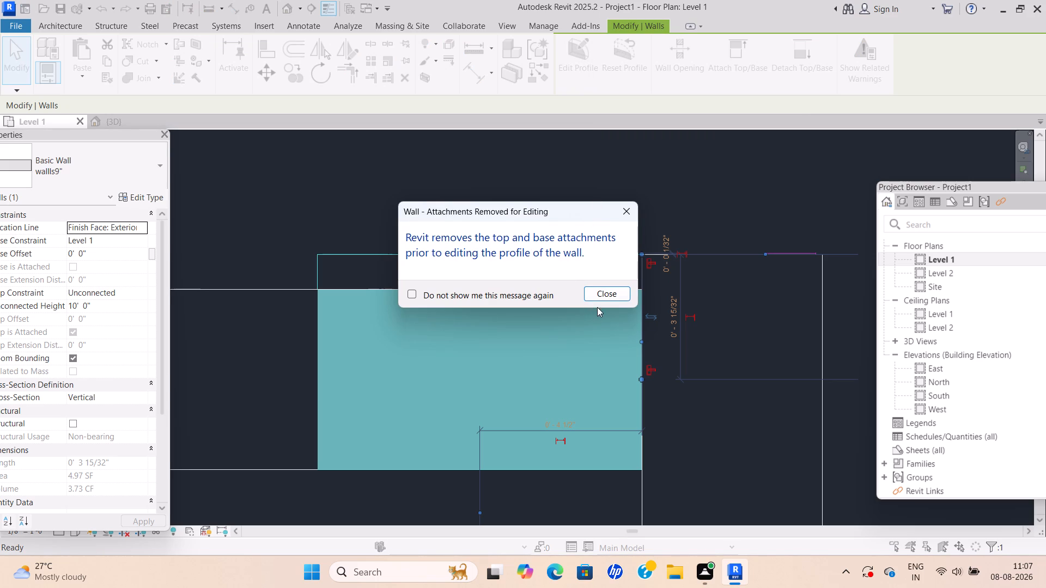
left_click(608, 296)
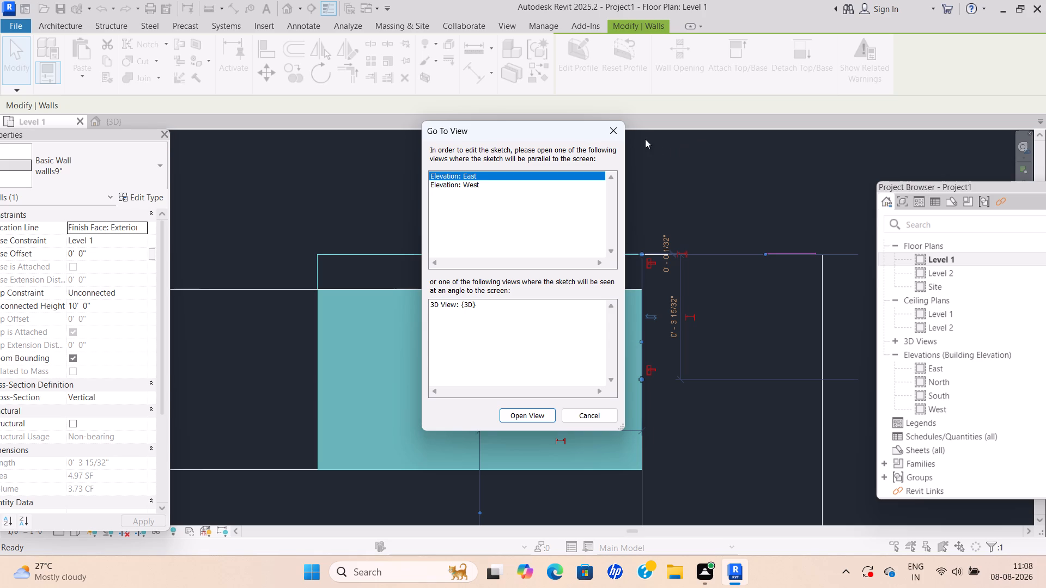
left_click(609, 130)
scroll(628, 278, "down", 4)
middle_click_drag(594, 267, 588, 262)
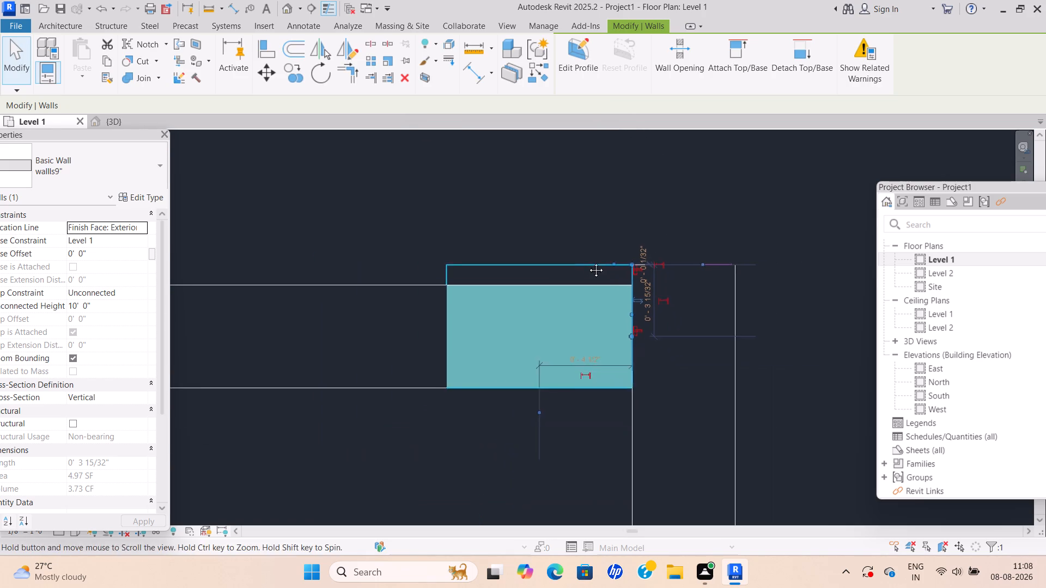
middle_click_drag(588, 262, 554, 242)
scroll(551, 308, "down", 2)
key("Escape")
Inspect the h.r. room's upper wall and its offset junction with the adjoining wall in the Level 1 plan.
scroll(536, 315, "down", 3)
middle_click_drag(533, 315, 627, 315)
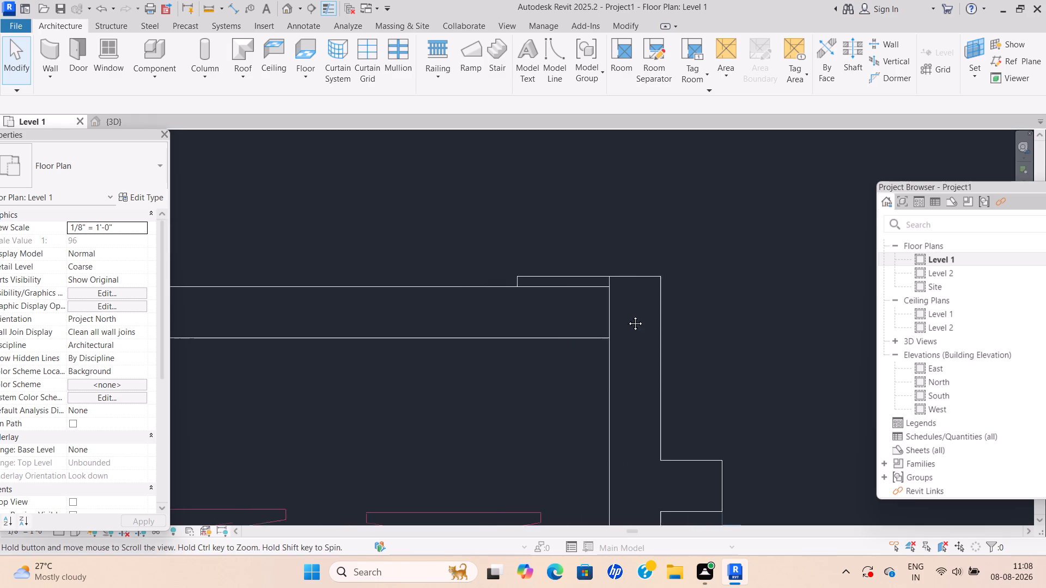
middle_click_drag(627, 315, 699, 313)
middle_click_drag(577, 256, 612, 299)
middle_click_drag(770, 322, 858, 301)
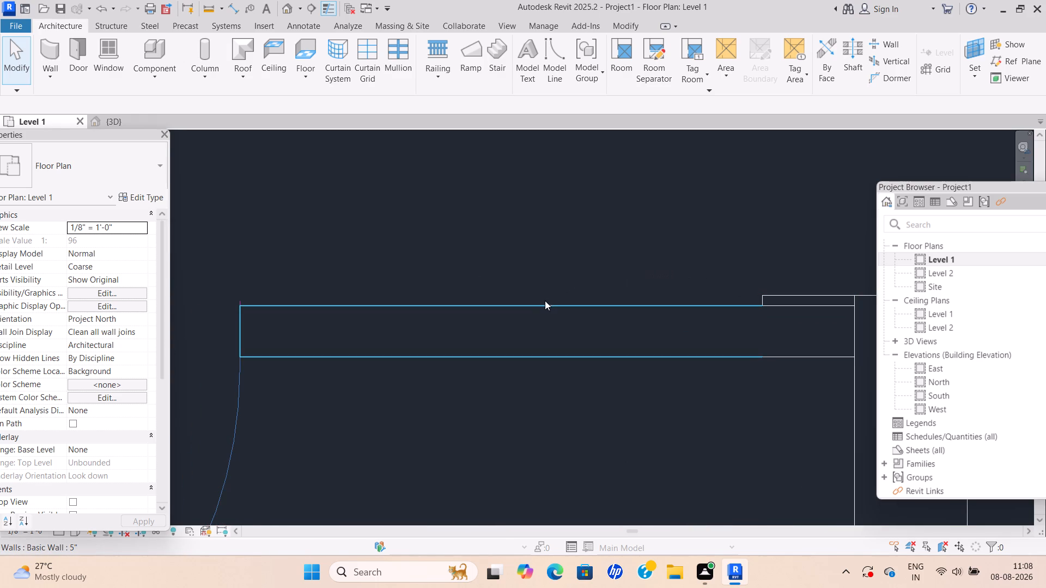
middle_click_drag(583, 296, 514, 314)
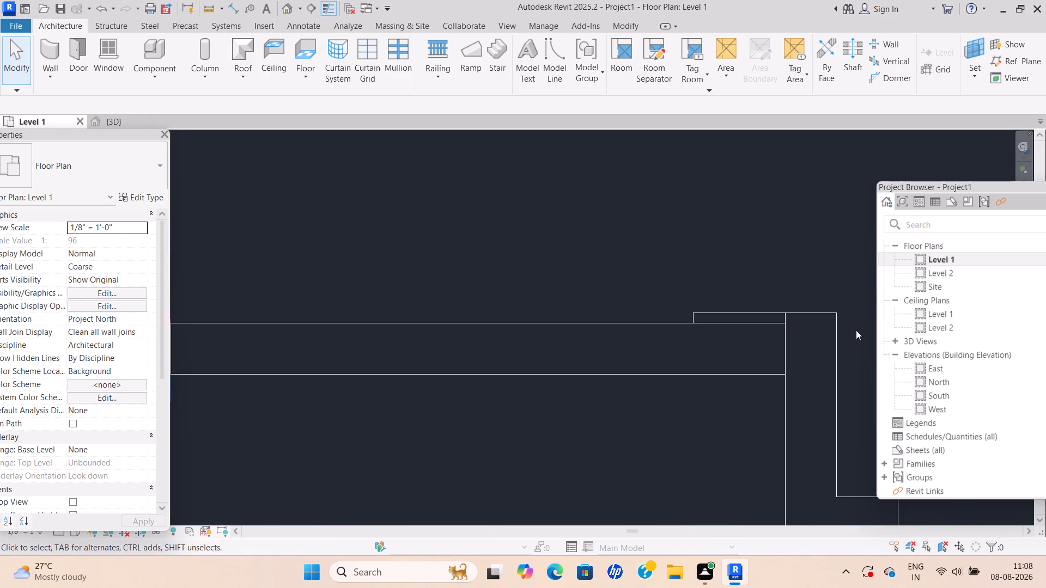
scroll(818, 316, "up", 4)
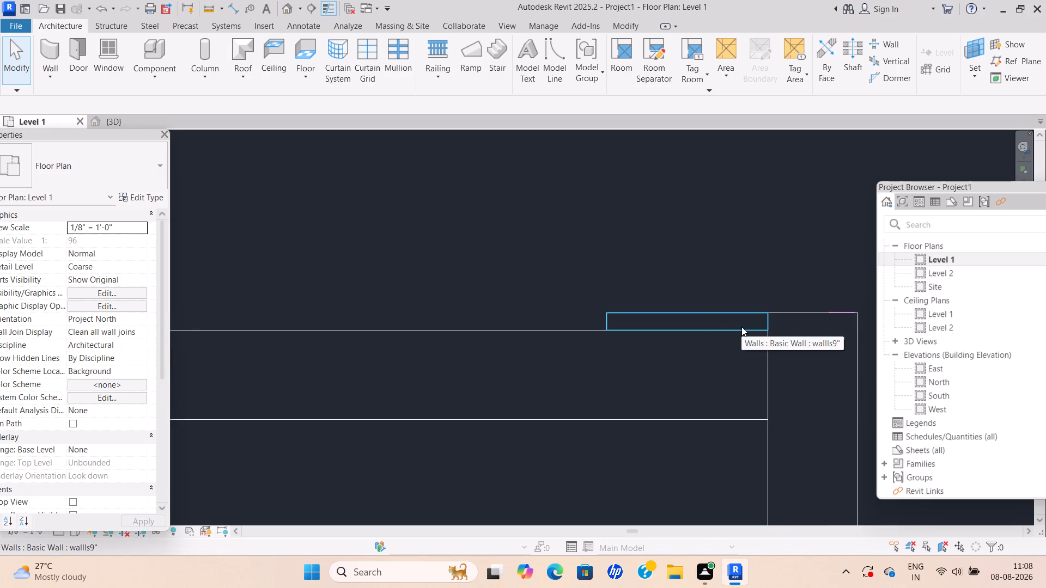
middle_click_drag(740, 325, 689, 324)
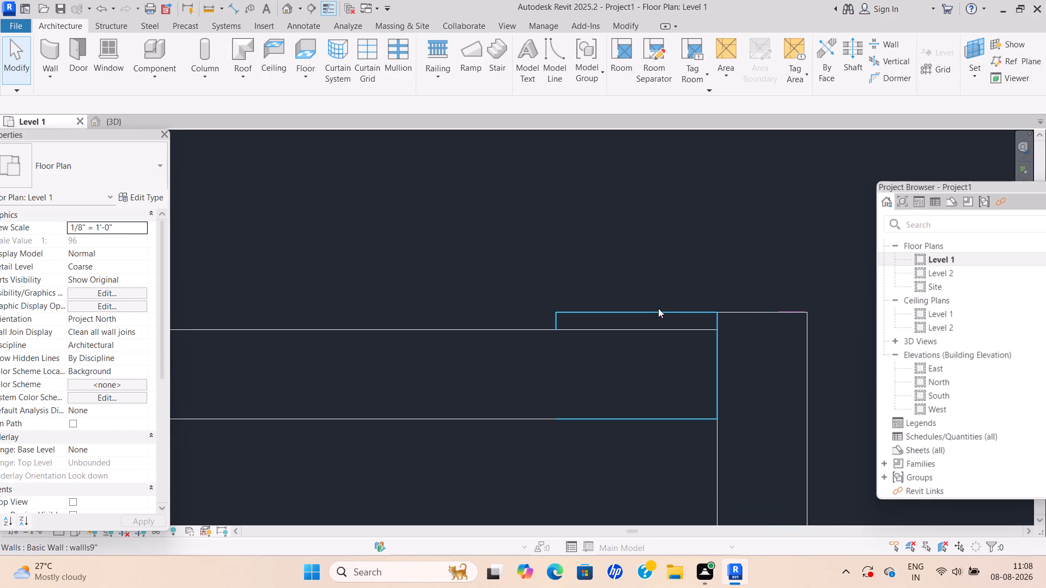
scroll(660, 308, "up", 2)
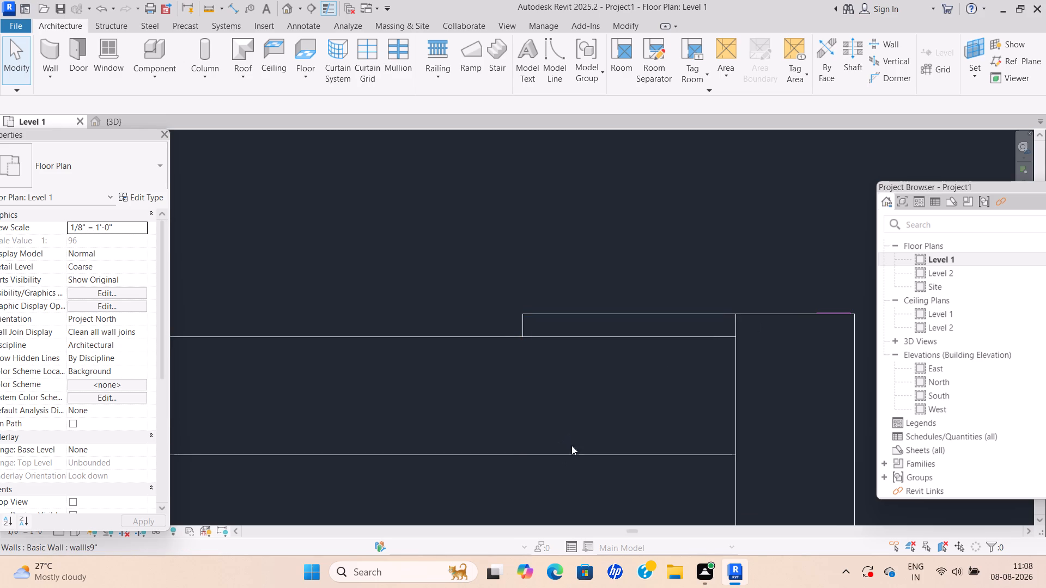
scroll(688, 405, "down", 10)
middle_click_drag(686, 396, 687, 395)
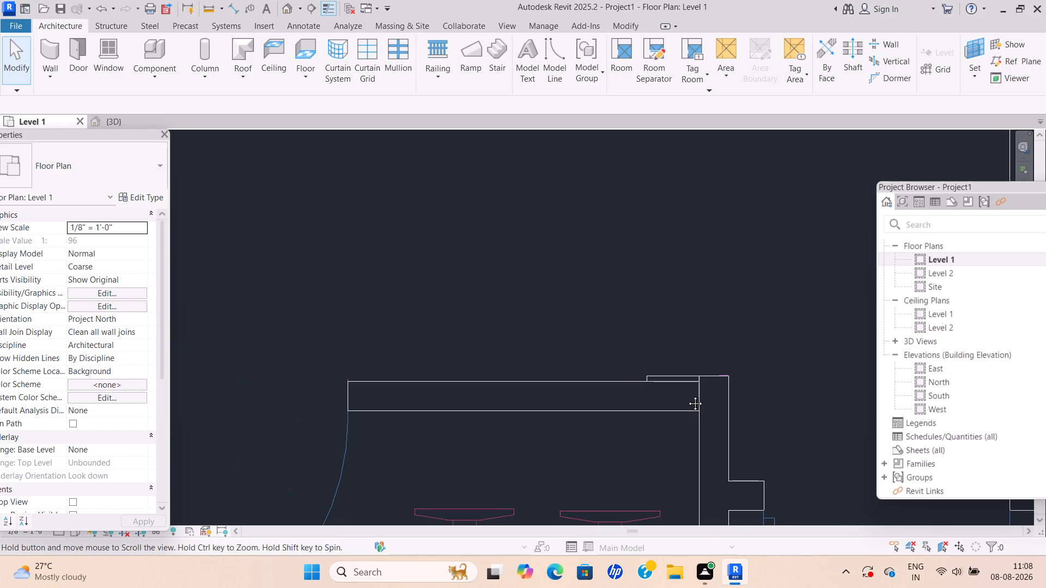
middle_click_drag(687, 395, 694, 282)
scroll(694, 278, "down", 1)
scroll(702, 254, "up", 5)
scroll(616, 279, "up", 4)
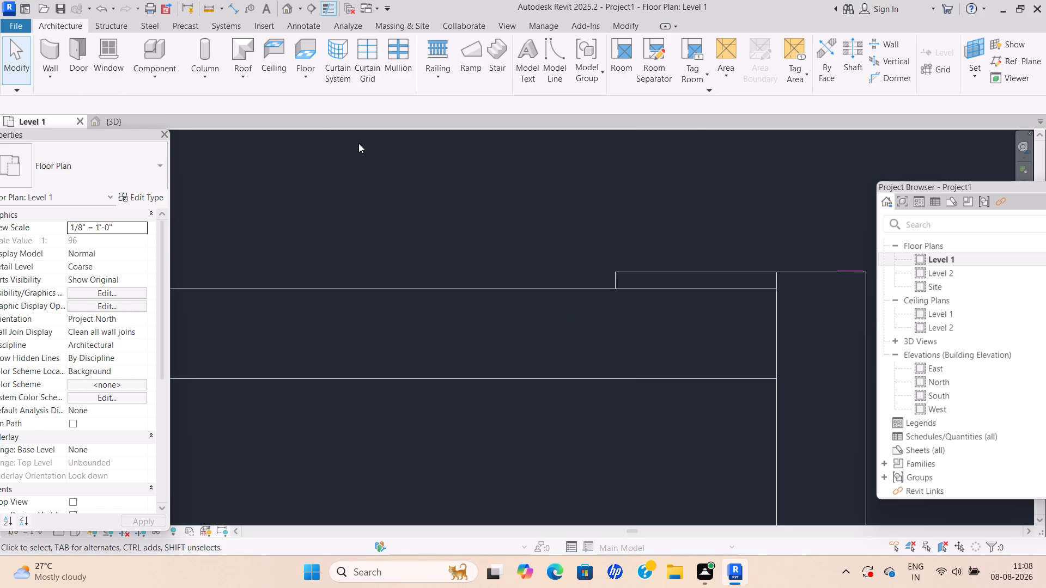
scroll(346, 170, "down", 3)
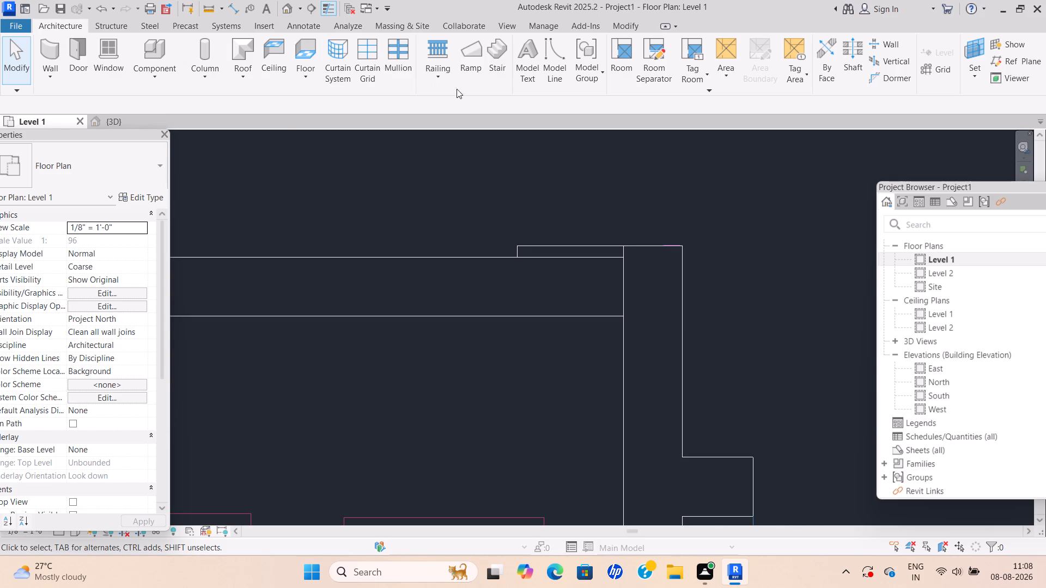
Return to the 3D view and examine the opening in the building's long exterior wall beneath the roof.
left_click(121, 125)
scroll(431, 265, "up", 5)
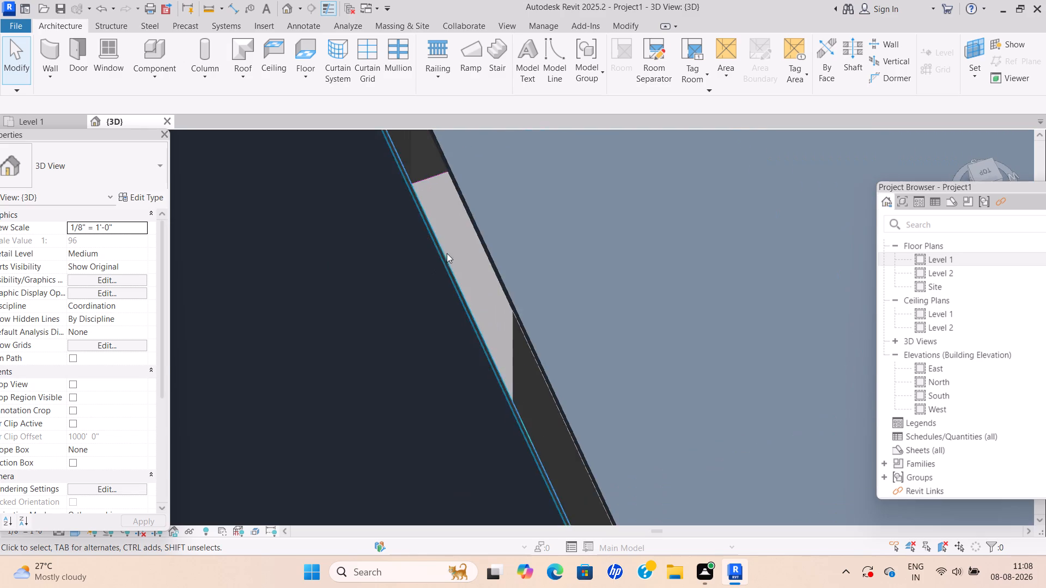
scroll(463, 250, "up", 5)
scroll(475, 246, "down", 5)
middle_click_drag(472, 249, 245, 183)
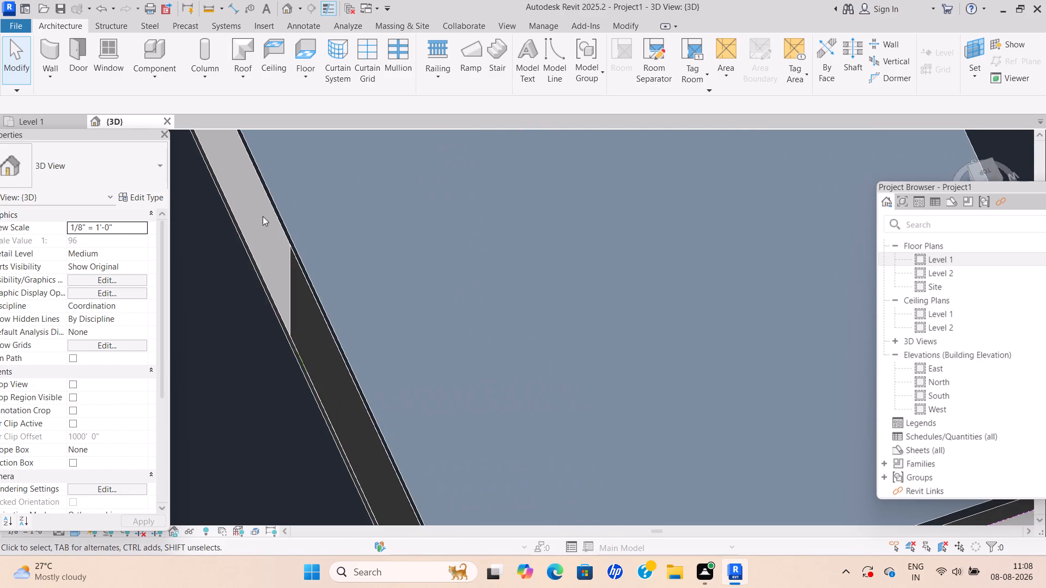
scroll(263, 216, "down", 2)
middle_click_drag(264, 216, 346, 164)
scroll(348, 178, "down", 3)
middle_click_drag(348, 178, 331, 232)
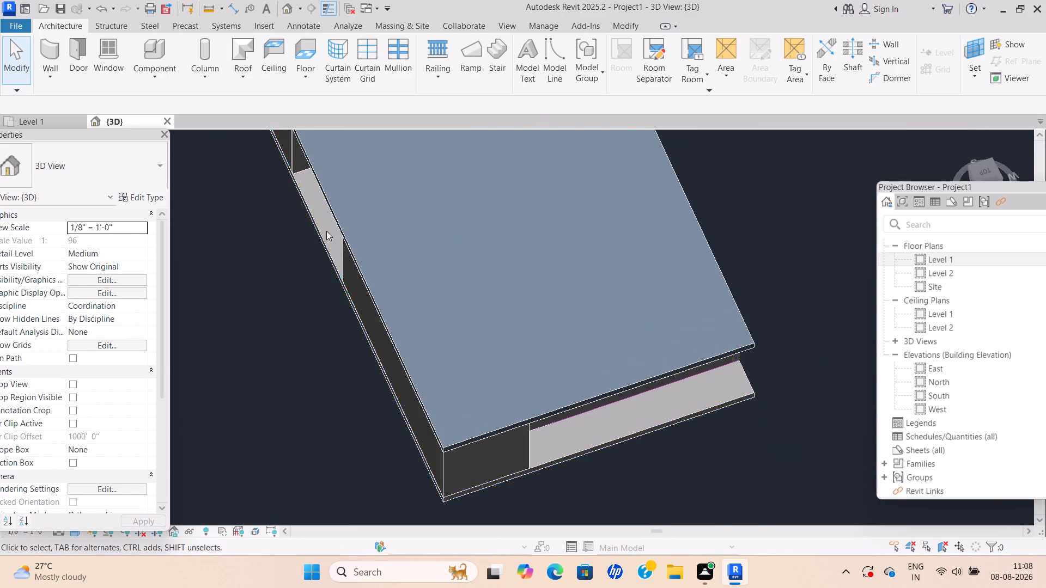
scroll(312, 223, "up", 1)
scroll(312, 223, "down", 1)
middle_click_drag(312, 222, 372, 262)
scroll(386, 220, "up", 3)
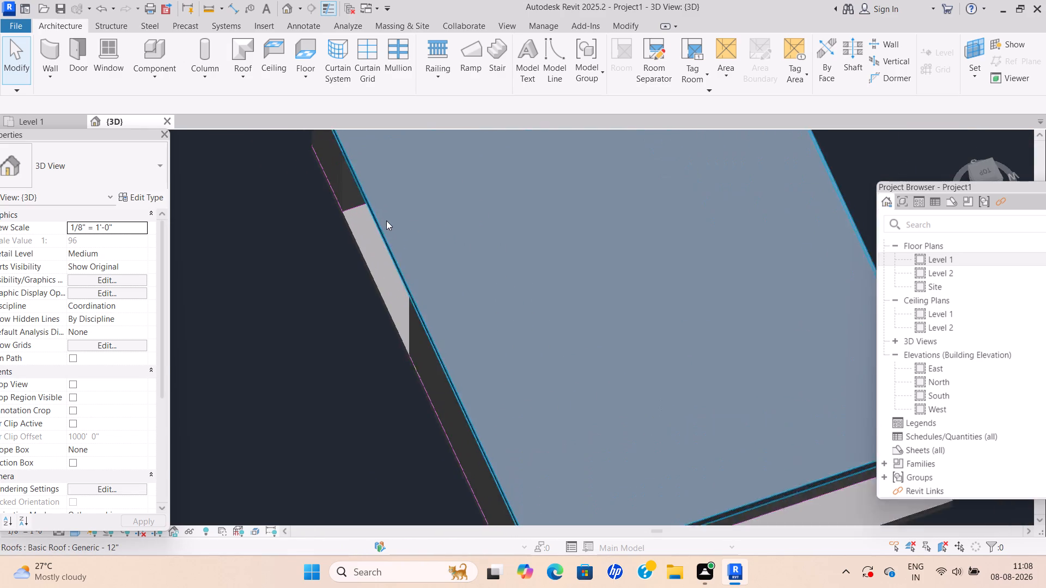
scroll(386, 220, "up", 7)
scroll(349, 209, "down", 4)
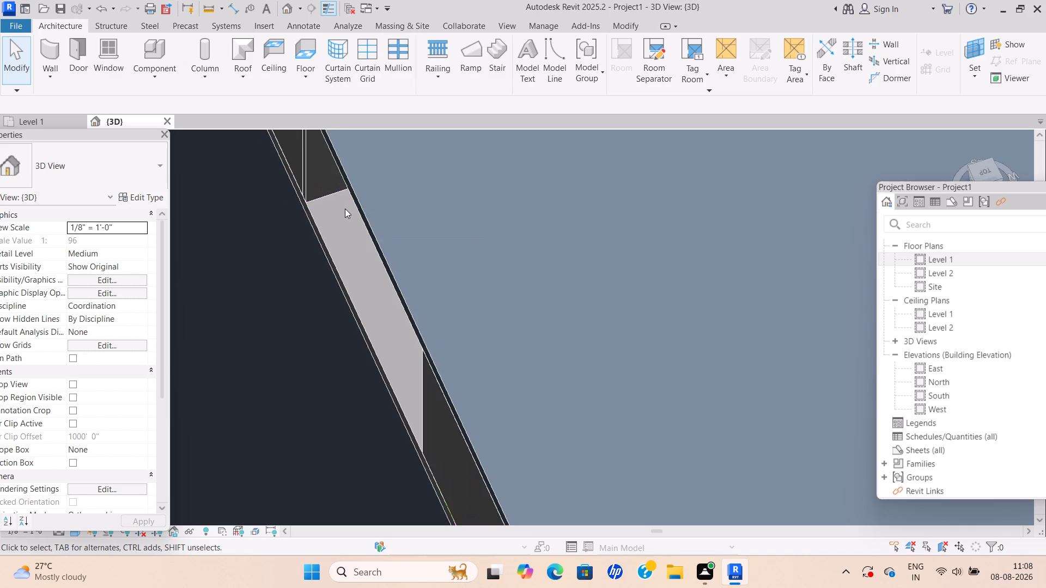
scroll(345, 209, "down", 2)
middle_click_drag(345, 209, 350, 234)
scroll(317, 176, "down", 1)
middle_click_drag(320, 183, 324, 204)
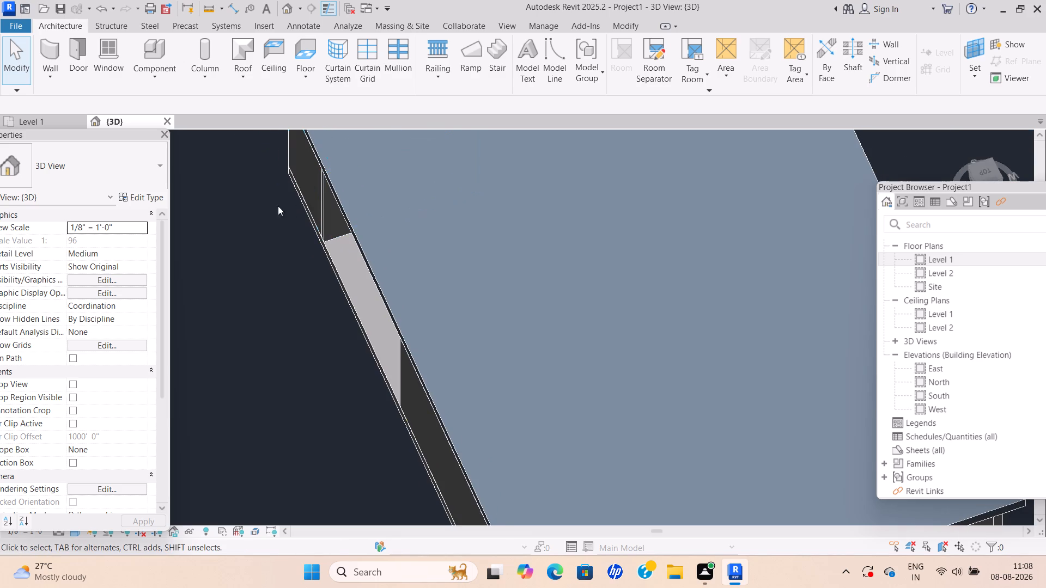
key("Escape")
scroll(280, 226, "down", 2)
middle_click_drag(282, 226, 257, 236)
scroll(257, 236, "down", 1)
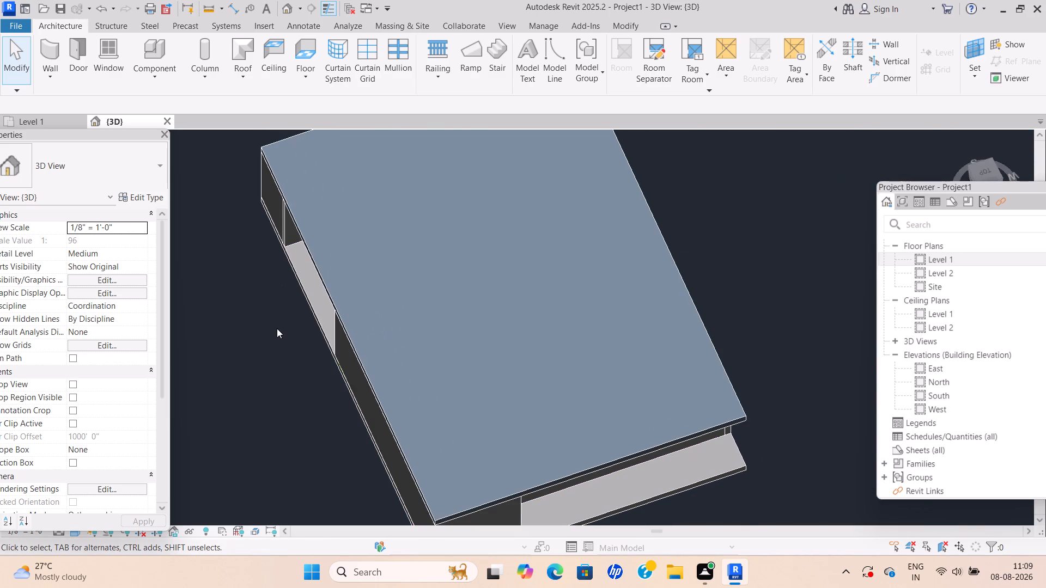
scroll(277, 328, "up", 4)
scroll(370, 372, "up", 5)
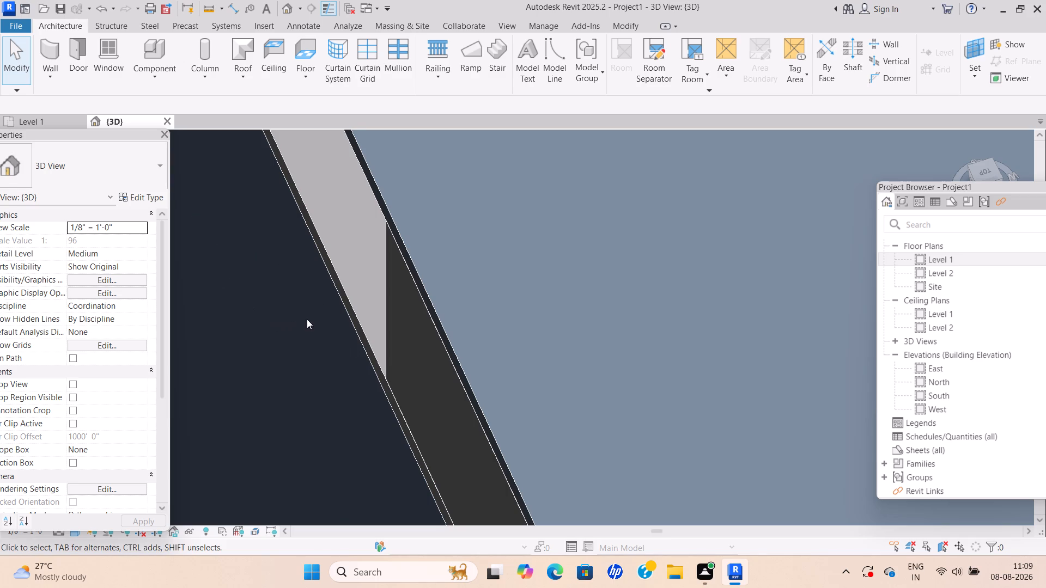
Open the profile of the short 9" wall piece at the h.r. room's upper corner for editing in the East elevation.
scroll(307, 319, "down", 1)
left_click(42, 117)
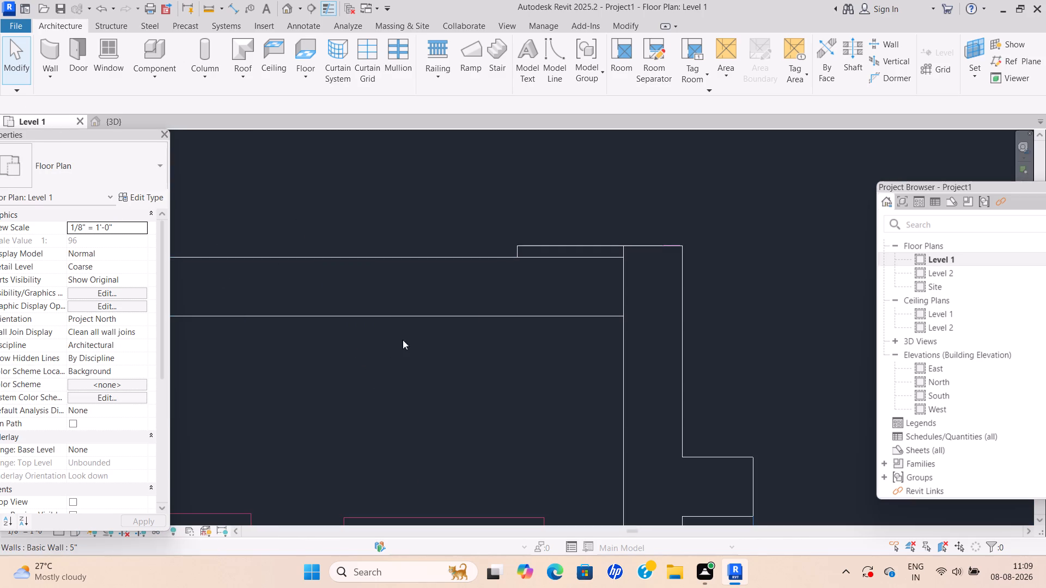
scroll(496, 312, "down", 1)
middle_click_drag(506, 299, 385, 360)
scroll(424, 333, "up", 5)
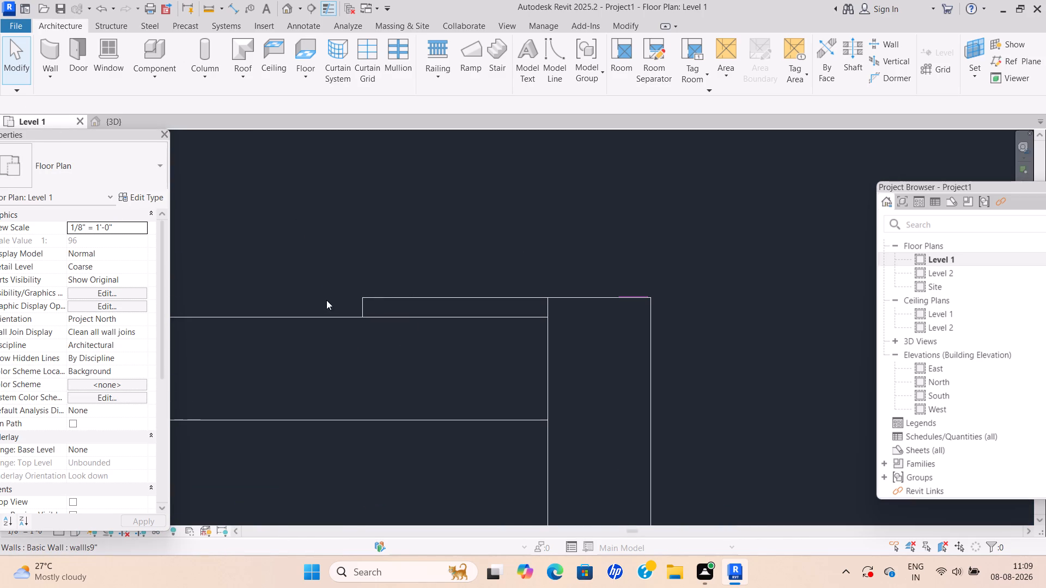
left_click(483, 296)
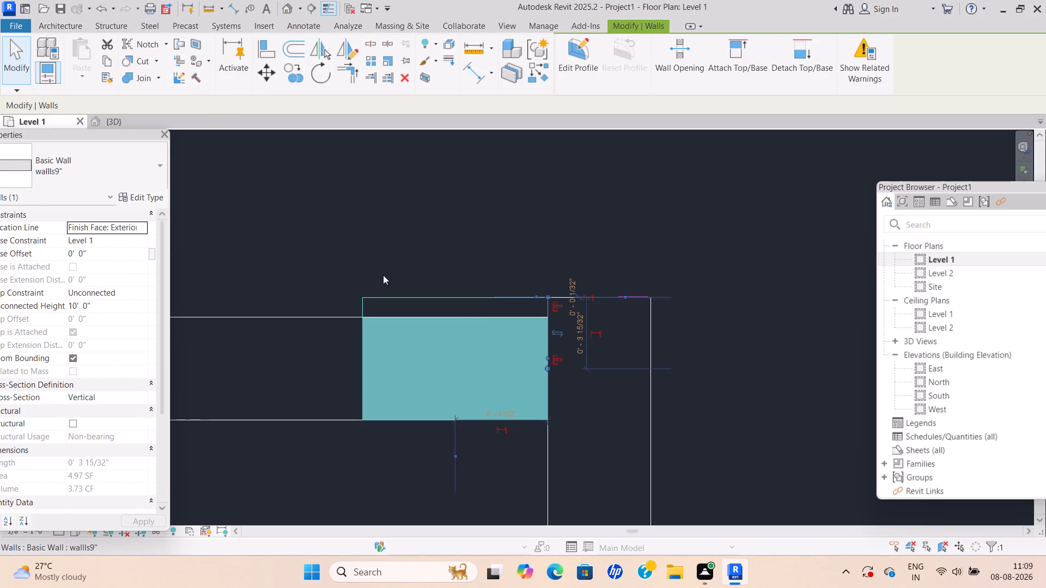
left_click(562, 70)
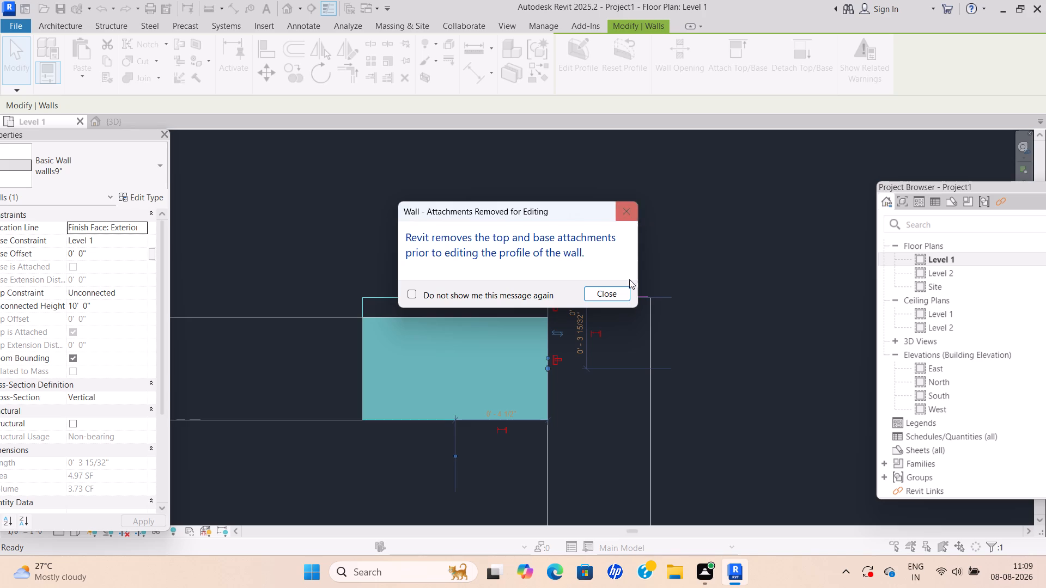
left_click(617, 293)
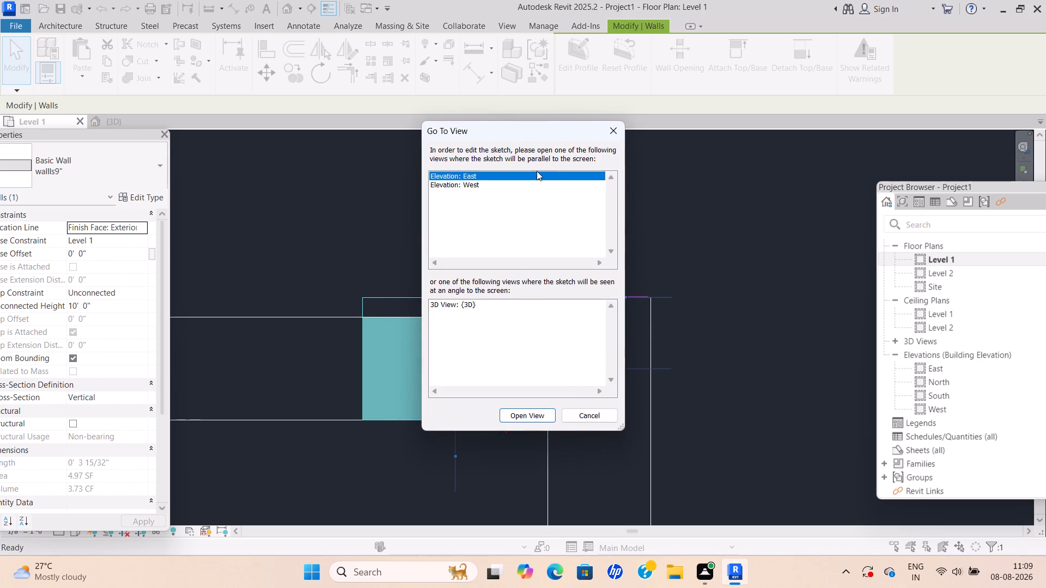
left_click(521, 412)
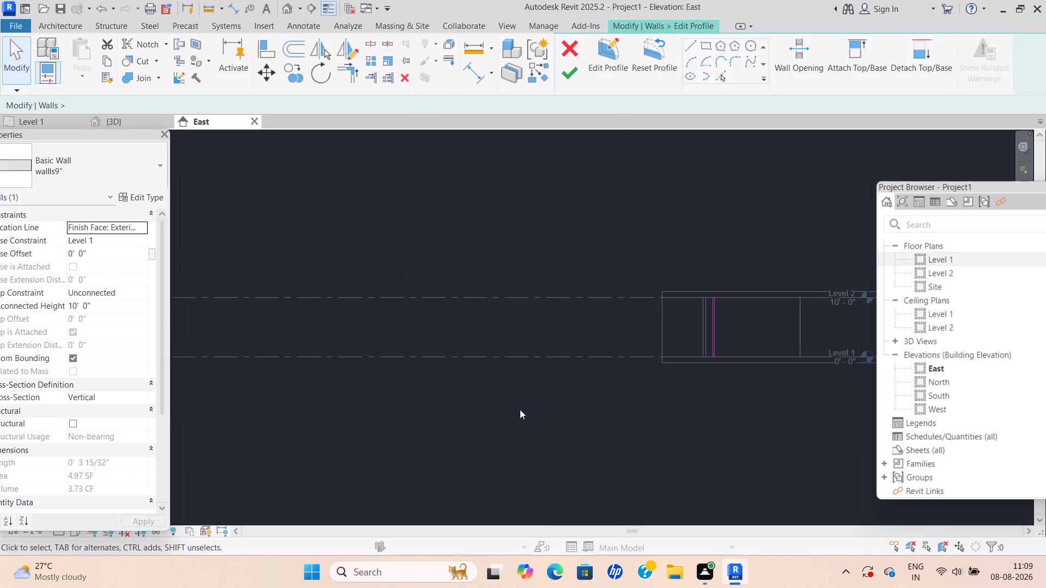
Examine the short wall's profile sketch between Level 1 and Level 2 in the East elevation.
scroll(526, 388, "down", 1)
middle_click_drag(622, 358, 501, 391)
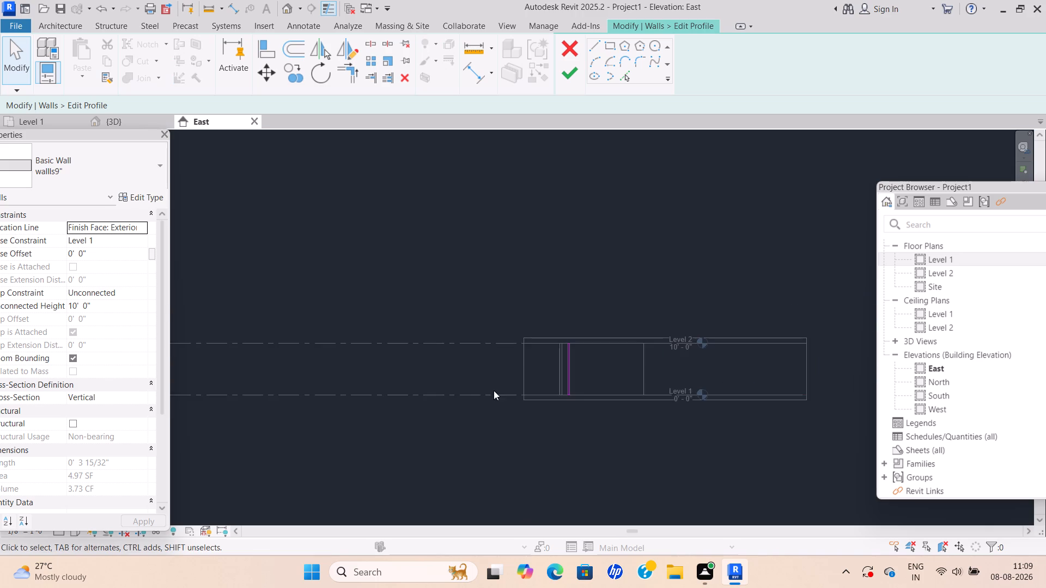
scroll(528, 364, "up", 4)
scroll(525, 341, "down", 1)
middle_click_drag(525, 341, 522, 344)
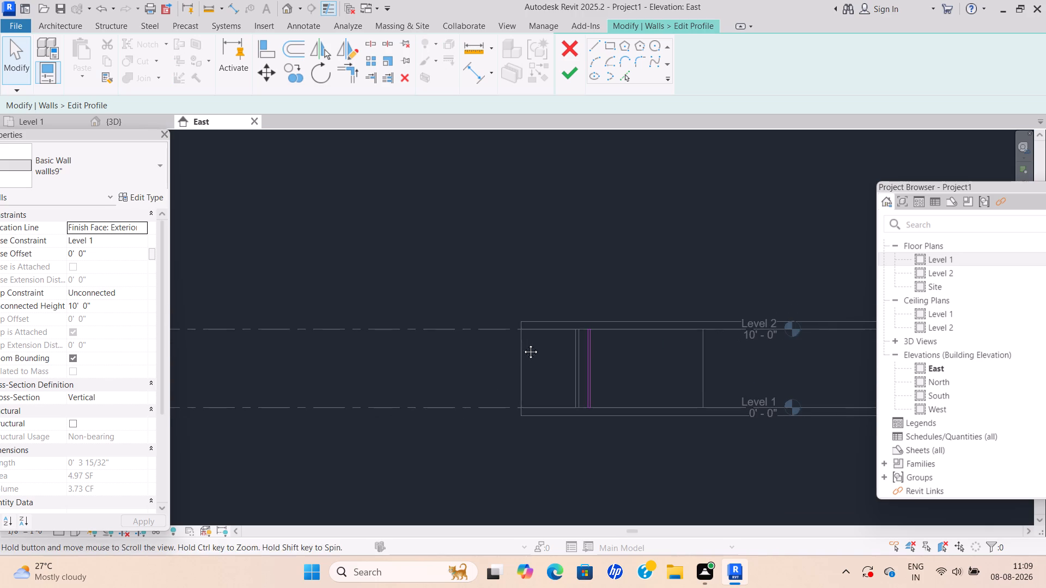
middle_click_drag(522, 344, 419, 373)
scroll(544, 345, "up", 3)
scroll(543, 353, "down", 2)
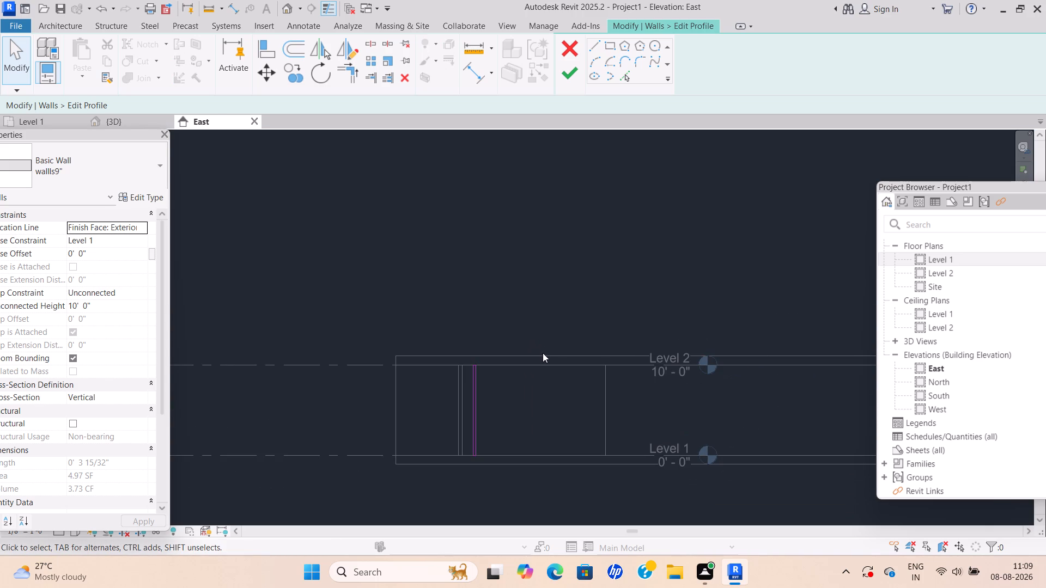
middle_click_drag(543, 353, 545, 335)
left_click(540, 333)
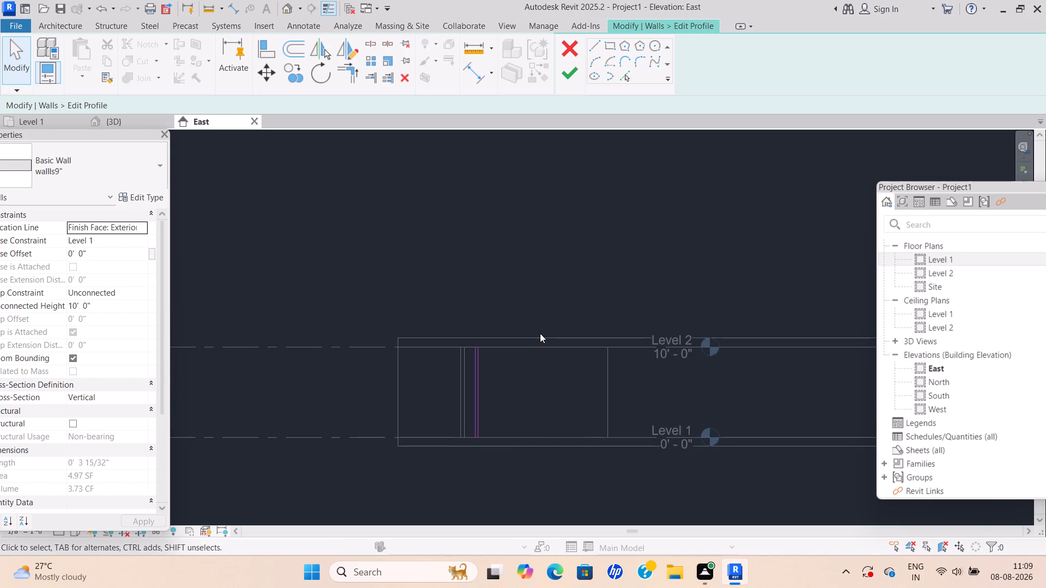
triple_click(540, 333)
left_click(540, 333)
scroll(544, 299, "down", 6)
middle_click_drag(528, 290, 630, 271)
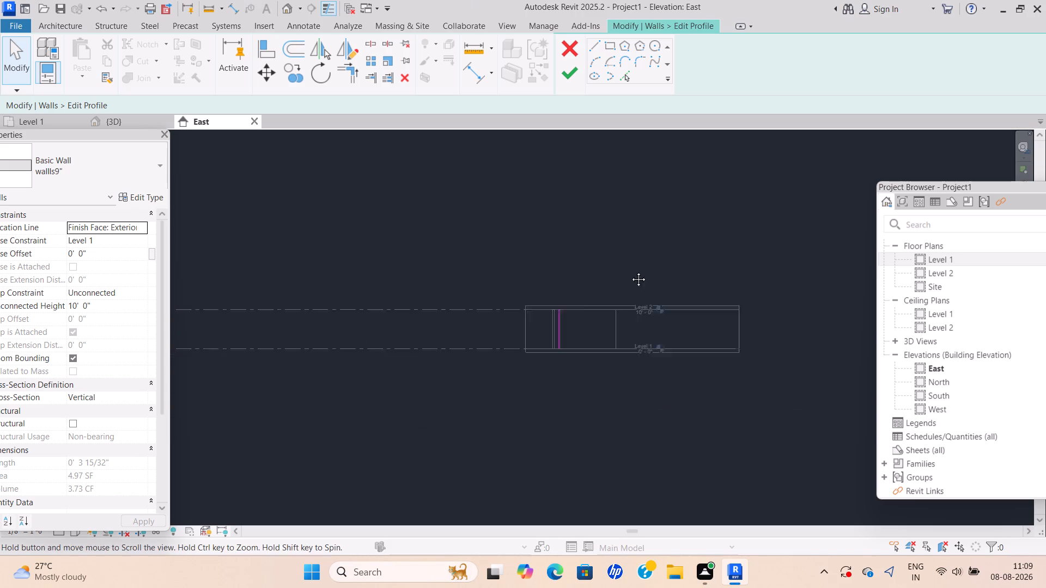
middle_click_drag(630, 271, 633, 269)
scroll(600, 290, "up", 7)
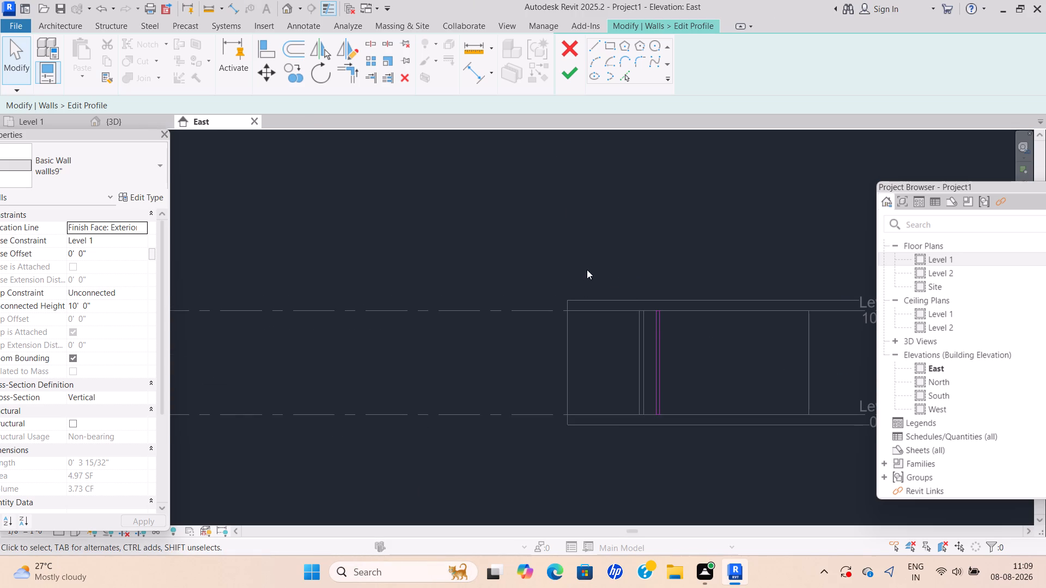
scroll(661, 325, "down", 2)
middle_click_drag(661, 320, 663, 273)
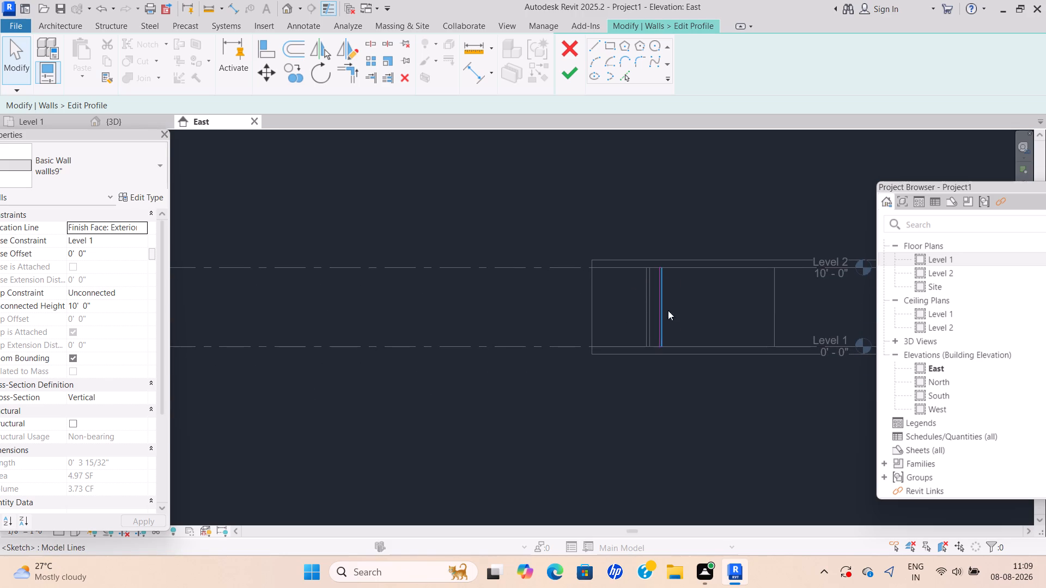
scroll(682, 305, "up", 4)
scroll(677, 304, "down", 4)
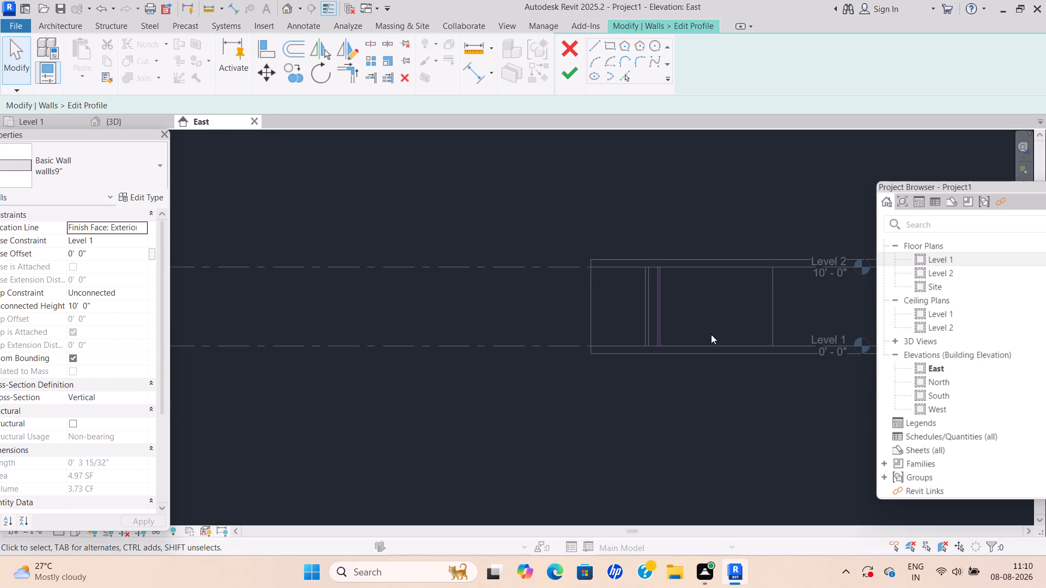
scroll(716, 331, "up", 3)
scroll(738, 292, "down", 2)
middle_click_drag(721, 313, 666, 346)
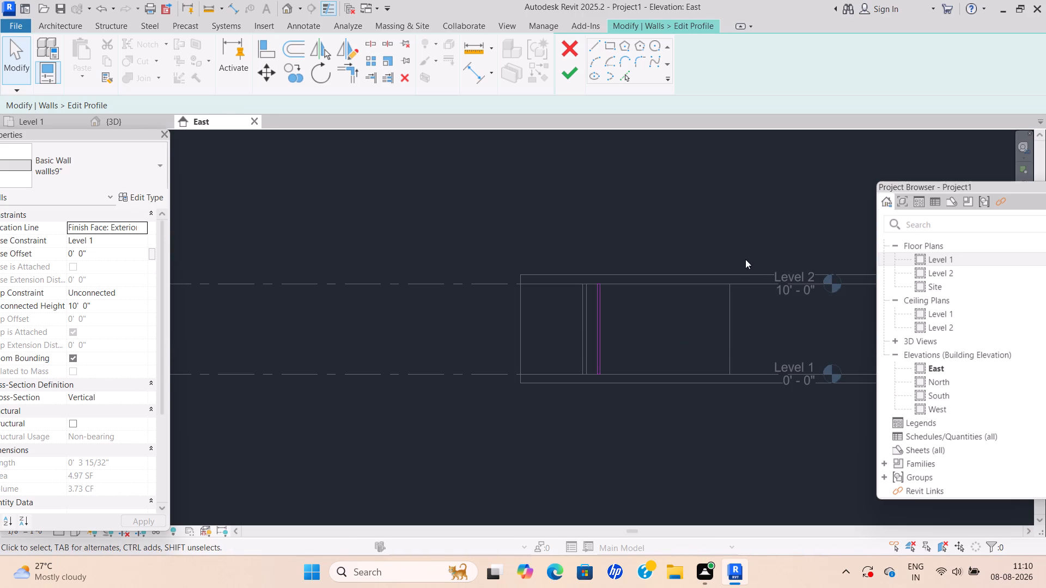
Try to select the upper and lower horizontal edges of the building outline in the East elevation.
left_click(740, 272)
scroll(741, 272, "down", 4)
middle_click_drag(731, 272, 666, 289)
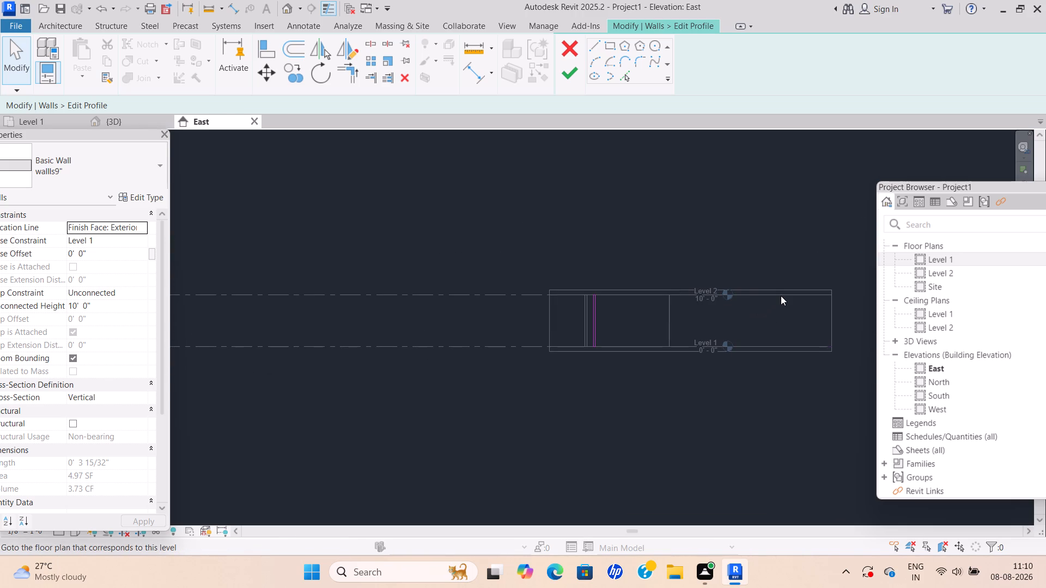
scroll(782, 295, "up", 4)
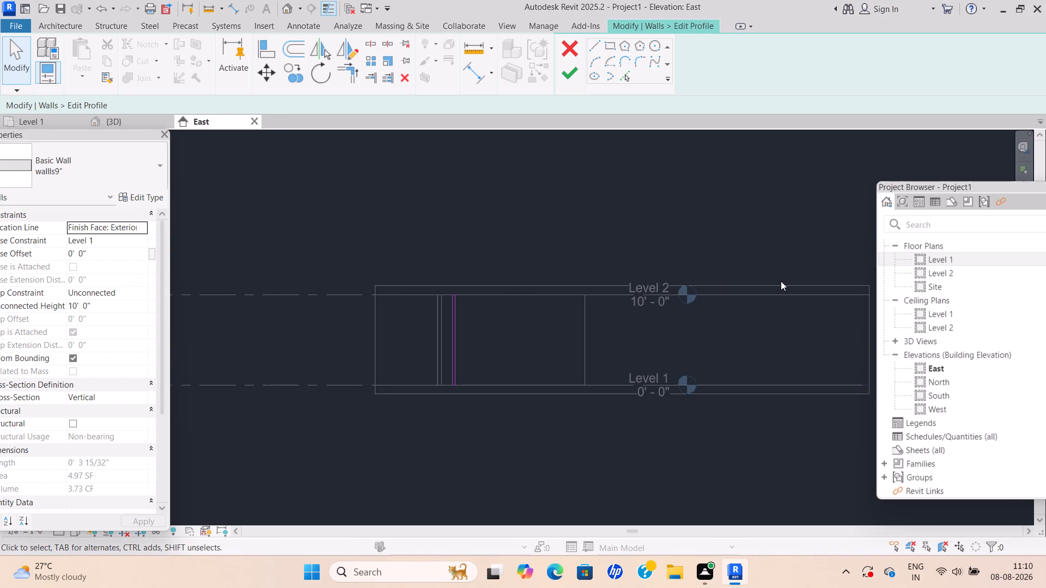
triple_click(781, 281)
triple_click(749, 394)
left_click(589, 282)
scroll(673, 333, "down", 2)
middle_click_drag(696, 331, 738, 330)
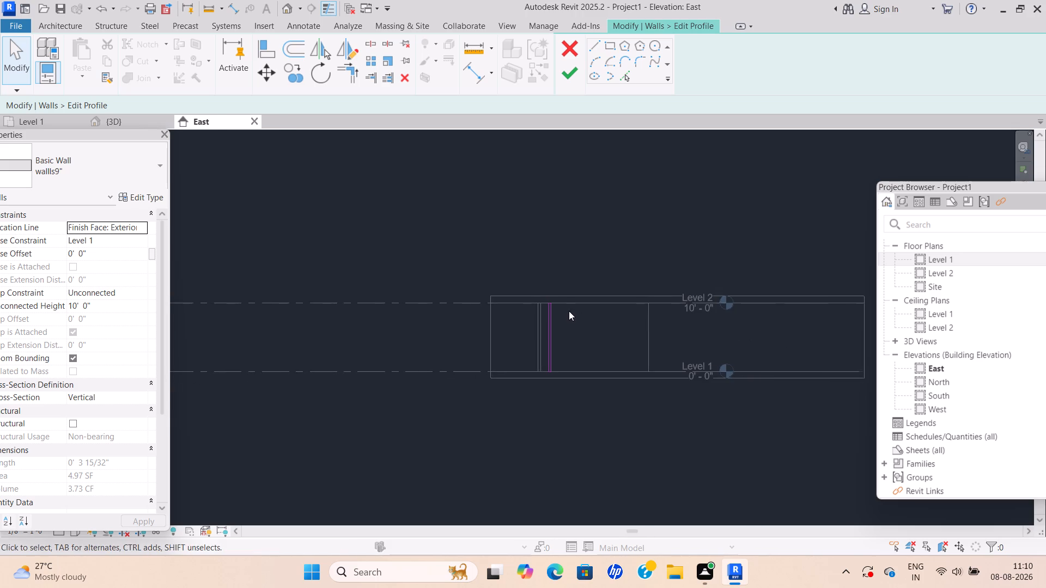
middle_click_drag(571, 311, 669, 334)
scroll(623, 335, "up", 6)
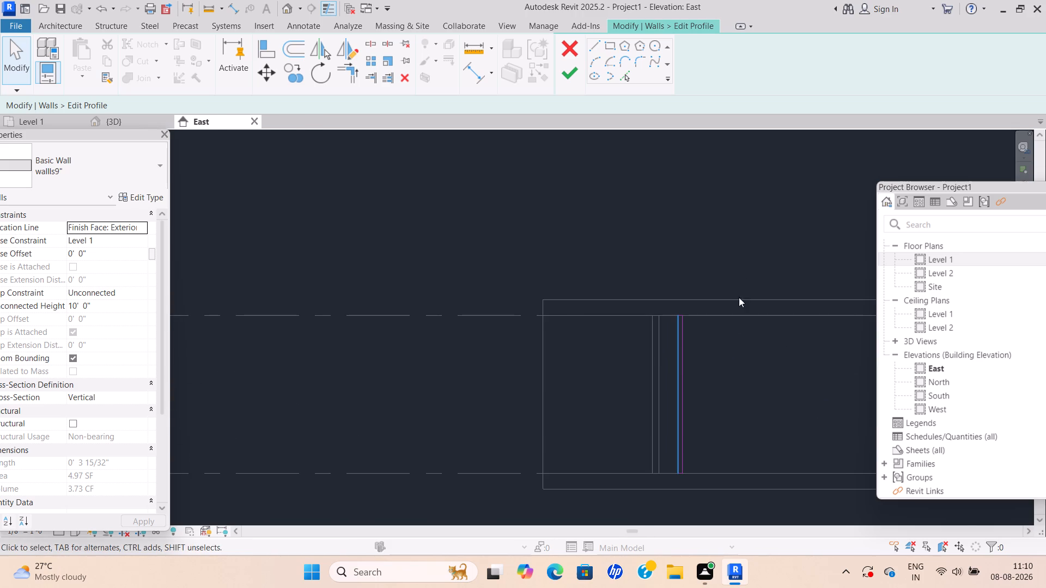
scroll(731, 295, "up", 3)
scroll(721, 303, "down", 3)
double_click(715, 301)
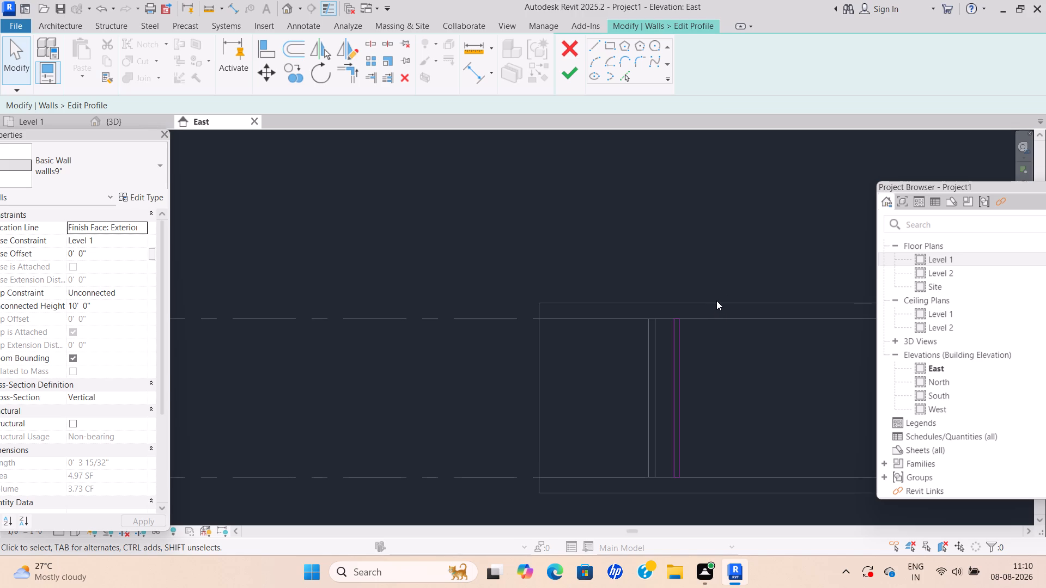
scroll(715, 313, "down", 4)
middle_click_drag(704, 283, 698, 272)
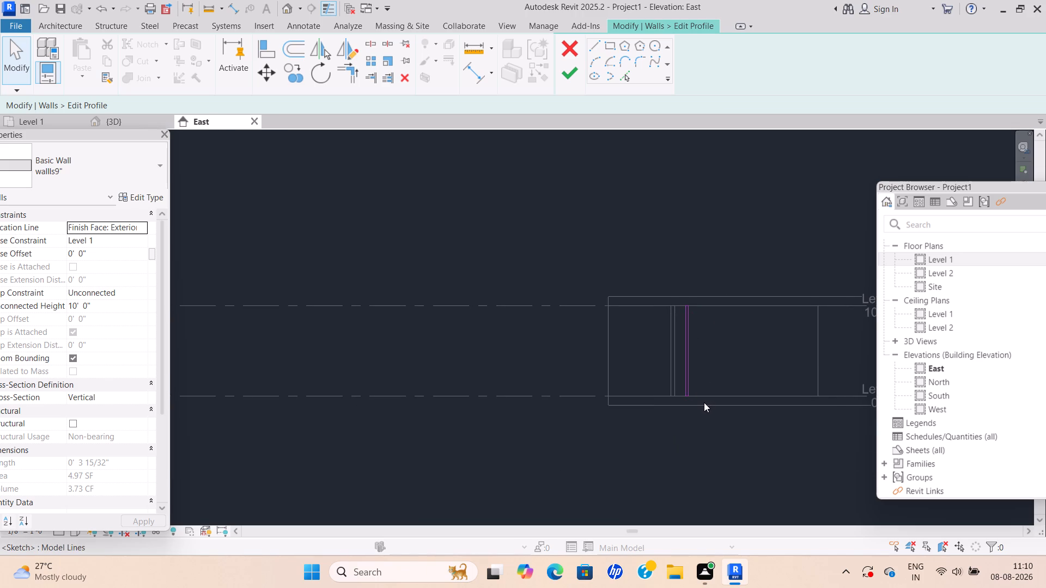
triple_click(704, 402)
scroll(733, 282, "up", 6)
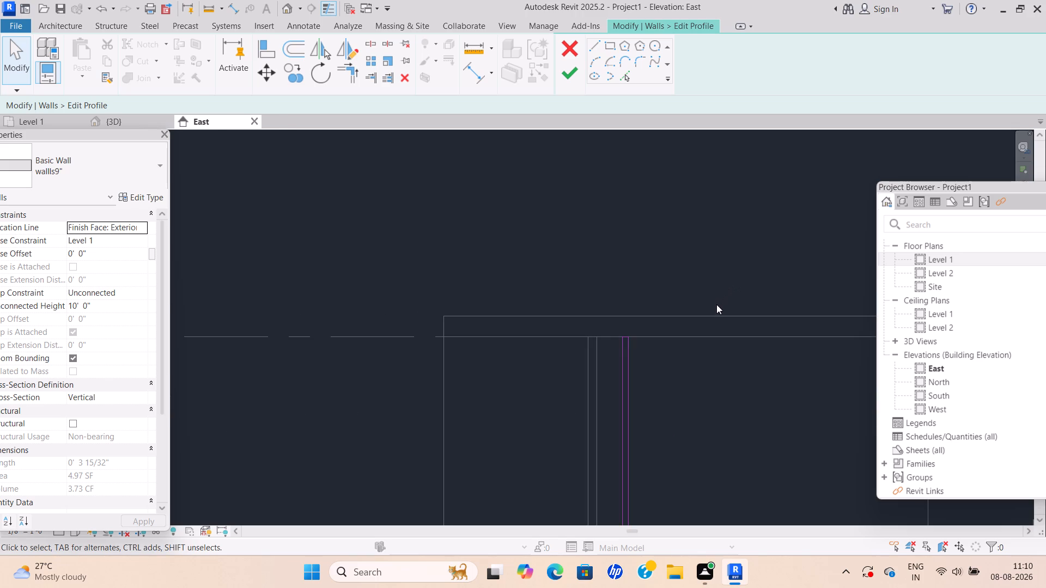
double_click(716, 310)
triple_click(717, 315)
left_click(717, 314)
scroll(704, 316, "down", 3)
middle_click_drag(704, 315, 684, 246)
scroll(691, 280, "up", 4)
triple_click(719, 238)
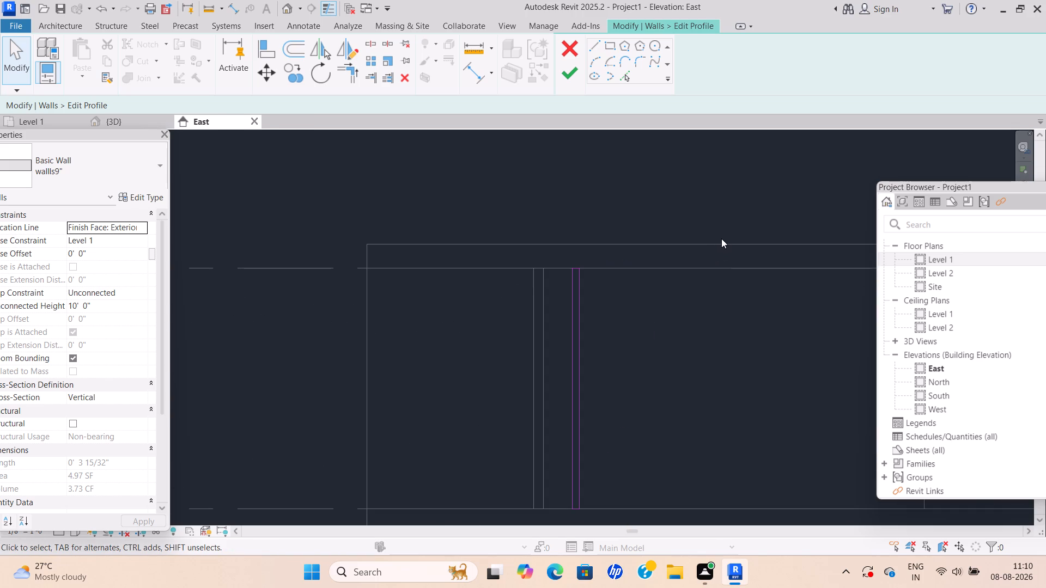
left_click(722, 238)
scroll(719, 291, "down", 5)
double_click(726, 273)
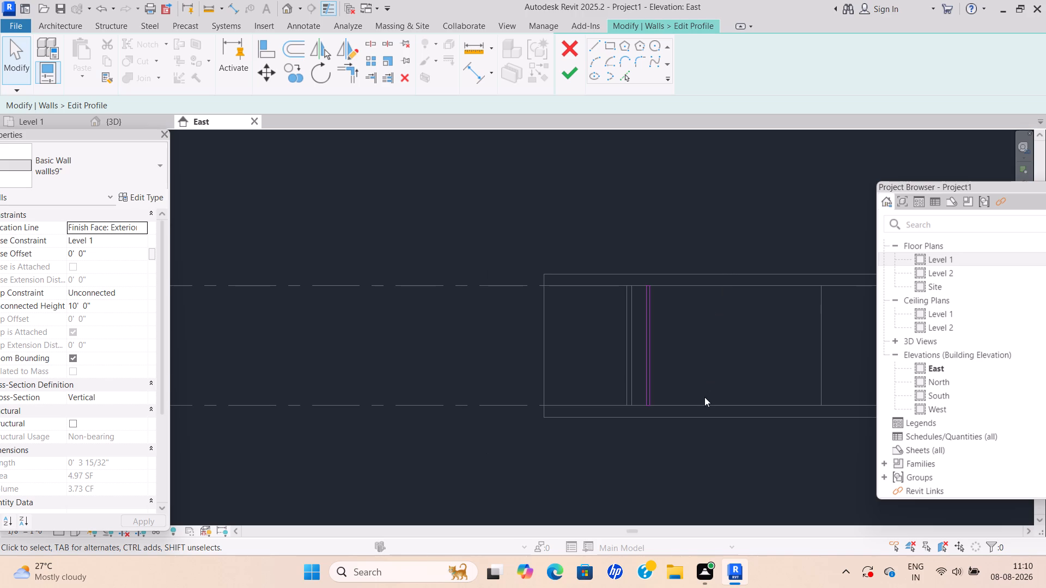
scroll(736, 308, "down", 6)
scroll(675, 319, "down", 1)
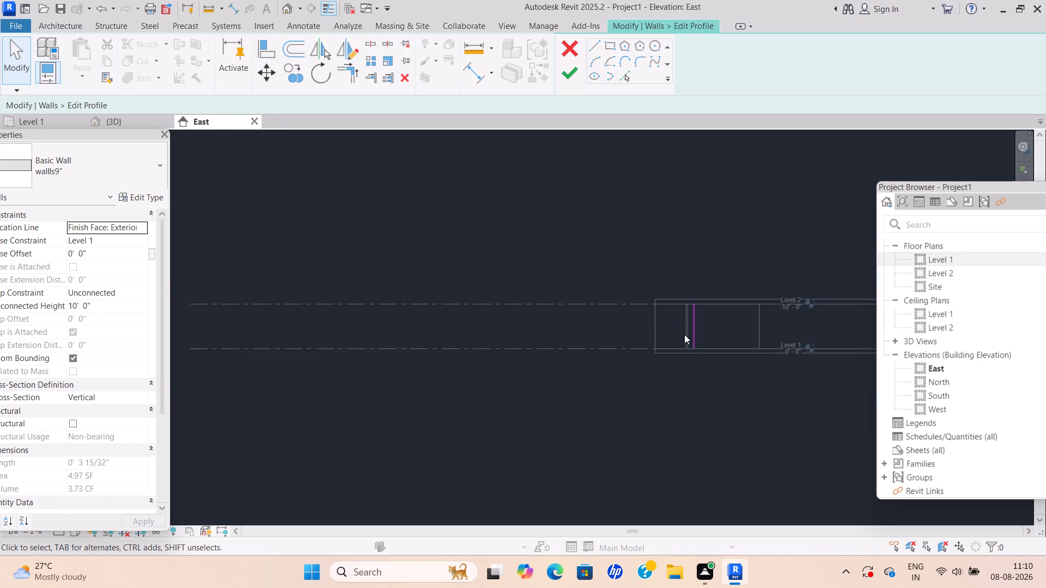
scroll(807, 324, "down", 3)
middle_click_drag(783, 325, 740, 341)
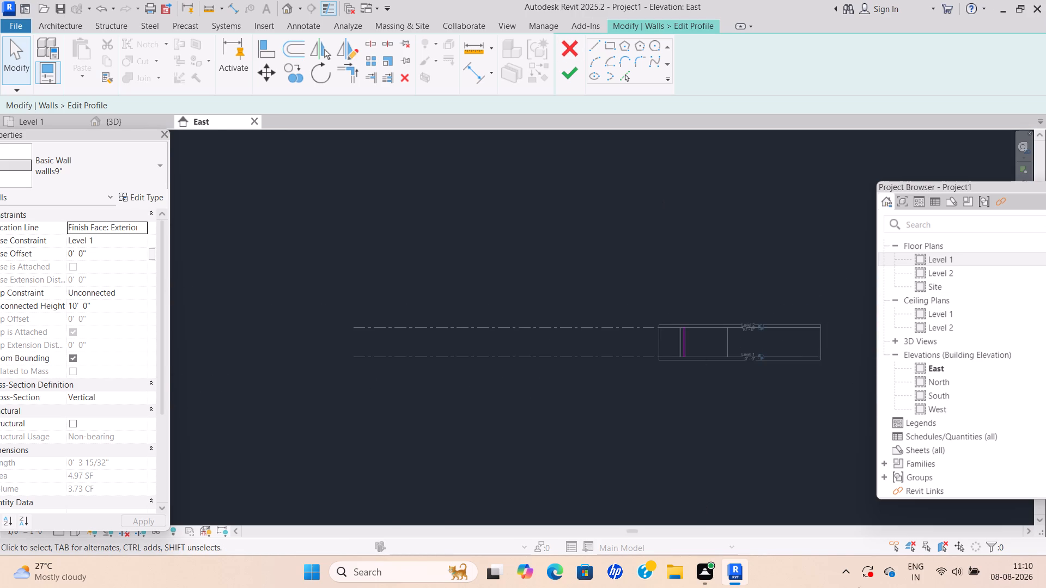
Return to the 3D view and inspect the short wall's profile sketch against the building's roof and side openings.
left_click(137, 118)
scroll(360, 219, "down", 12)
middle_click_drag(396, 231, 418, 275)
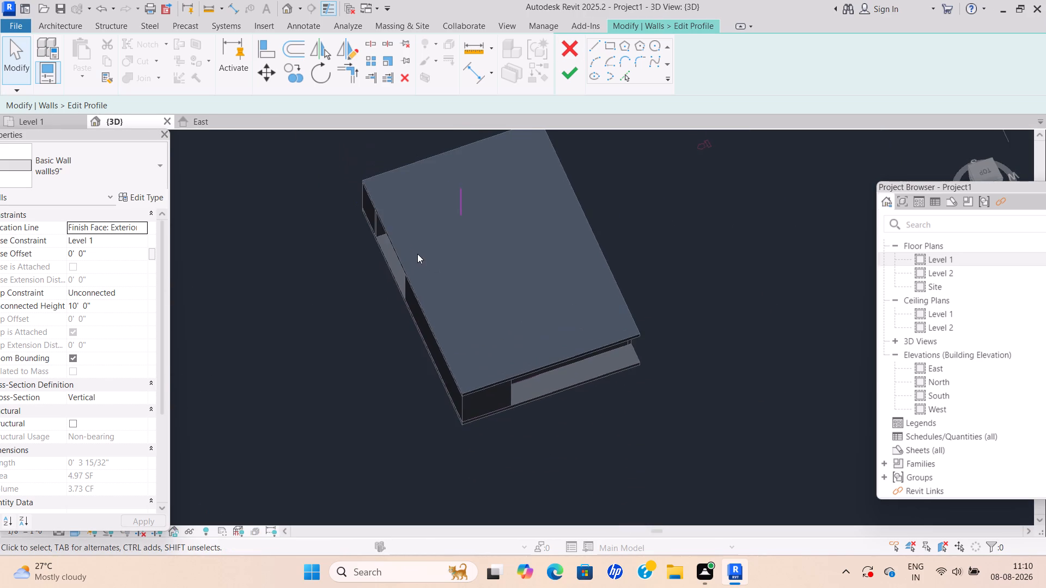
scroll(416, 252, "up", 7)
Examine the short wall's profile line and the two reference planes above the h.r. room in the Level 1 plan.
left_click(59, 114)
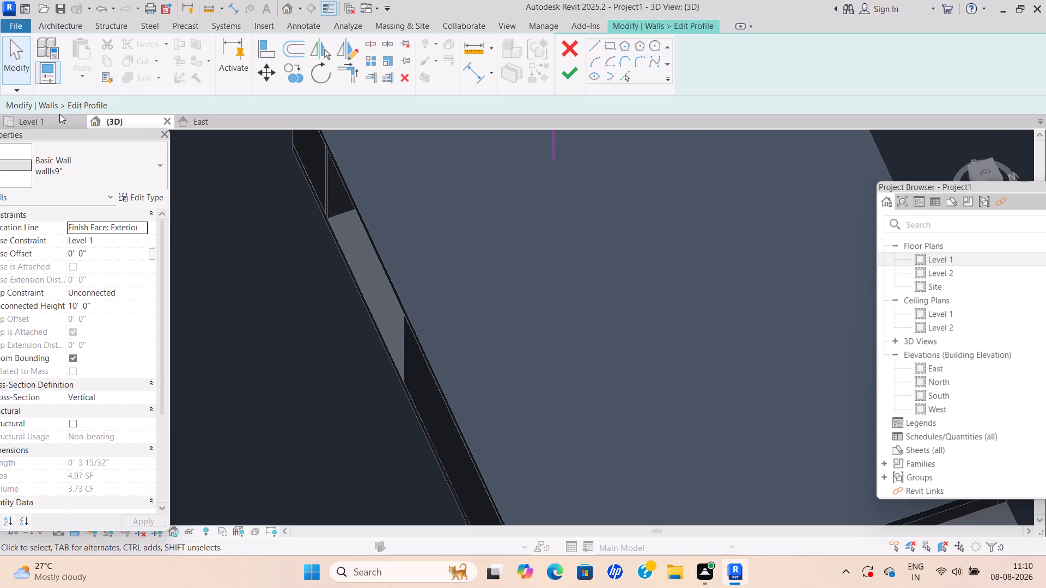
left_click(53, 113)
left_click(53, 121)
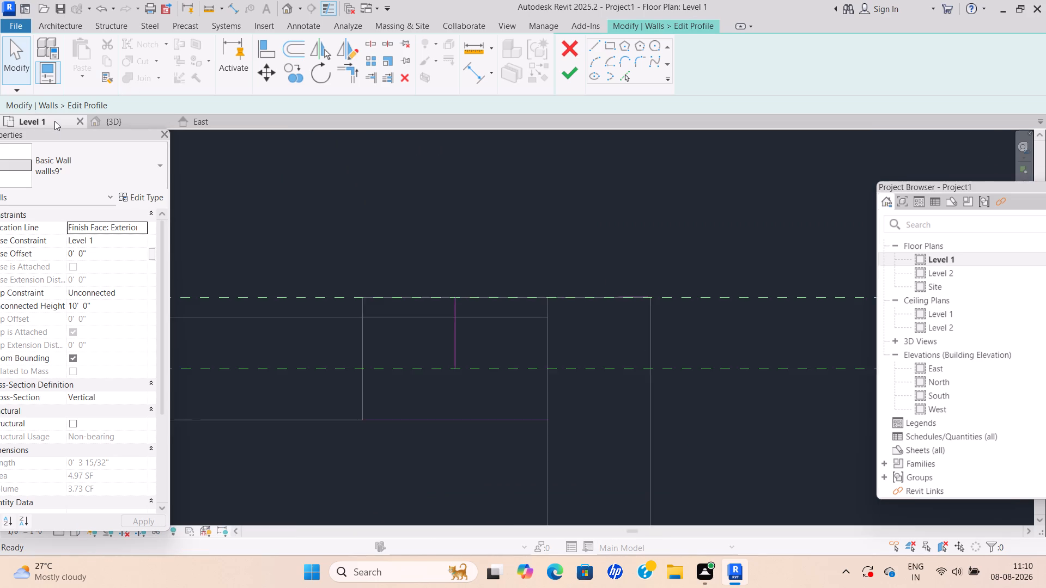
scroll(309, 267, "down", 20)
middle_click_drag(323, 273, 446, 308)
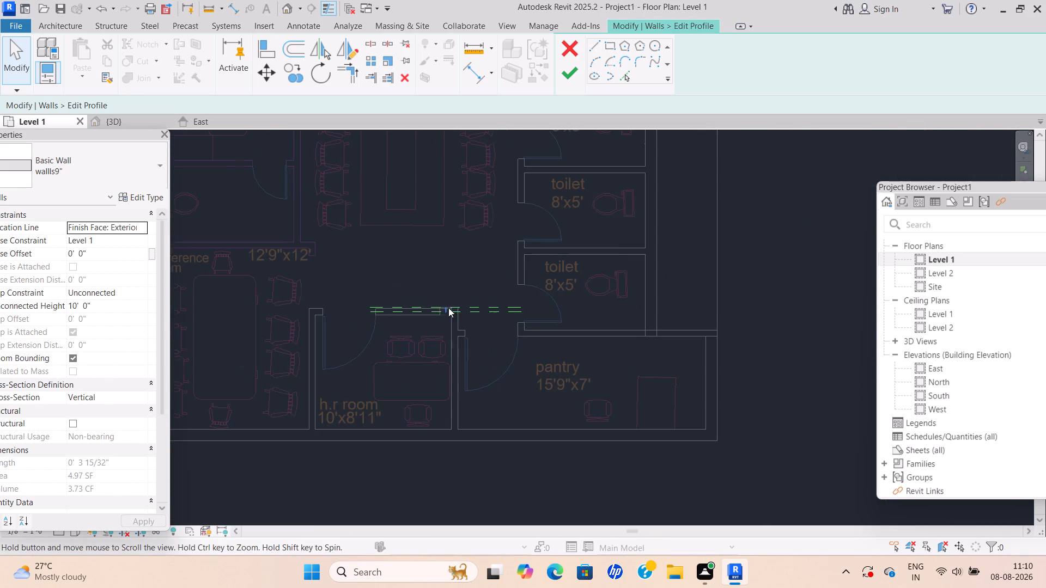
scroll(412, 303, "up", 18)
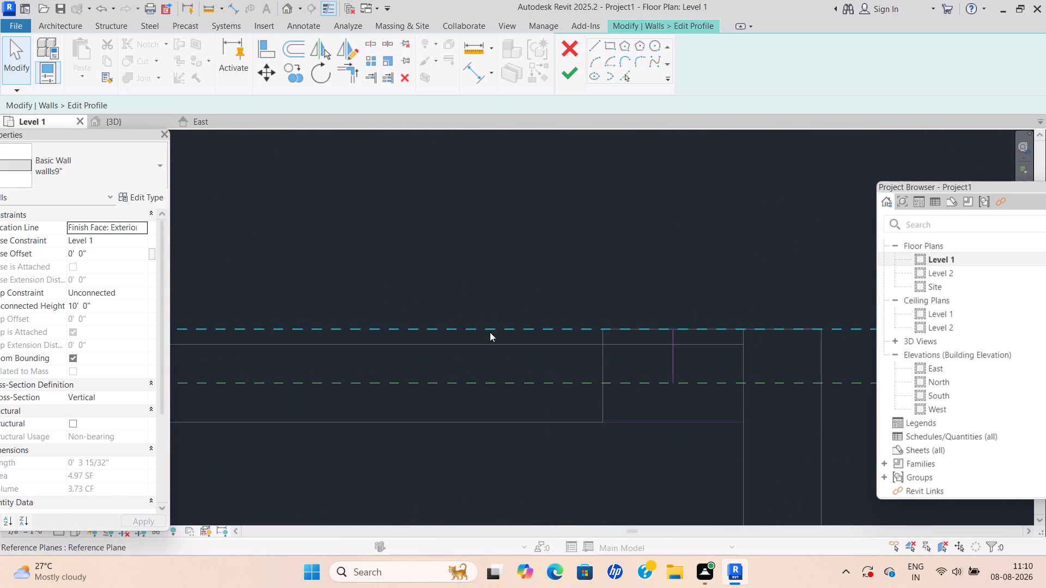
scroll(490, 333, "down", 12)
key("Escape")
key("Escape")
key("Escape")
scroll(533, 357, "down", 5)
key("Escape")
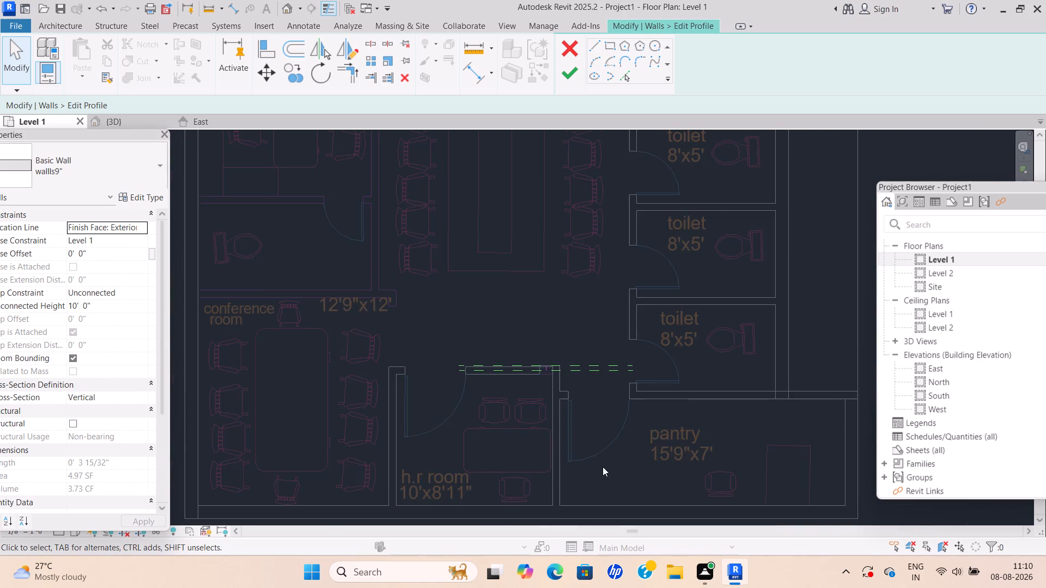
key("Escape")
scroll(554, 401, "up", 1)
key("Escape")
scroll(587, 455, "up", 1)
key("Escape")
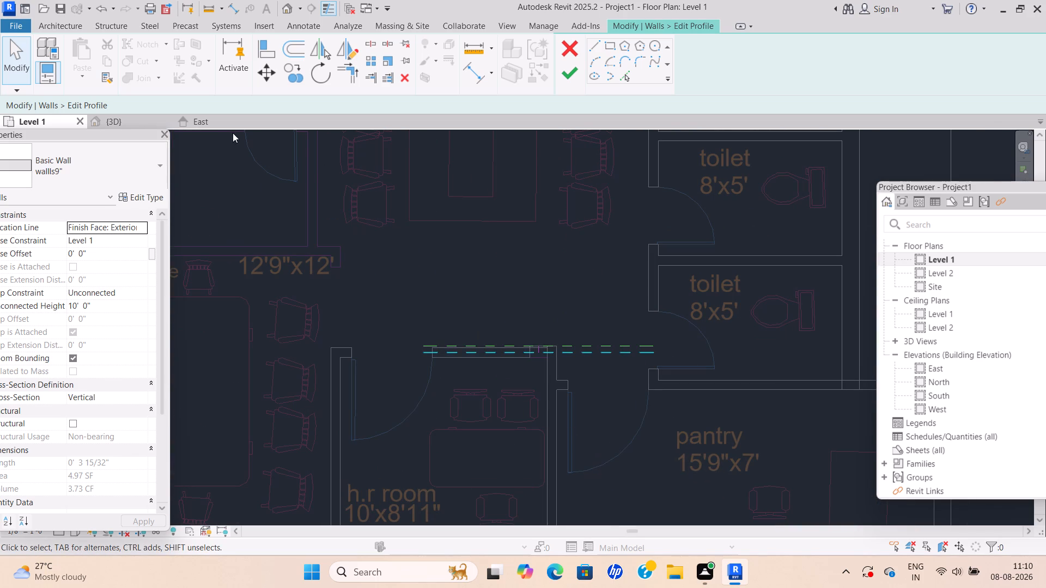
double_click(27, 117)
scroll(470, 387, "down", 10)
middle_click_drag(472, 381, 504, 371)
scroll(514, 370, "up", 14)
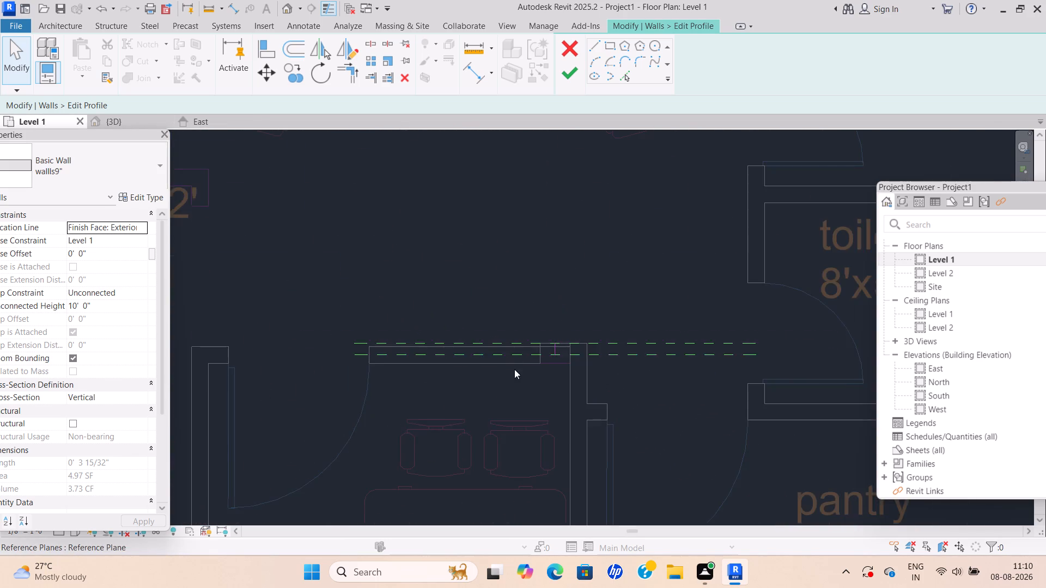
scroll(514, 368, "up", 6)
scroll(575, 333, "down", 1)
middle_click_drag(575, 333, 533, 365)
scroll(530, 365, "up", 3)
Clear any selection and undo the last action to leave the short wall's profile editing.
key("Escape")
key("Escape")
key("Escape")
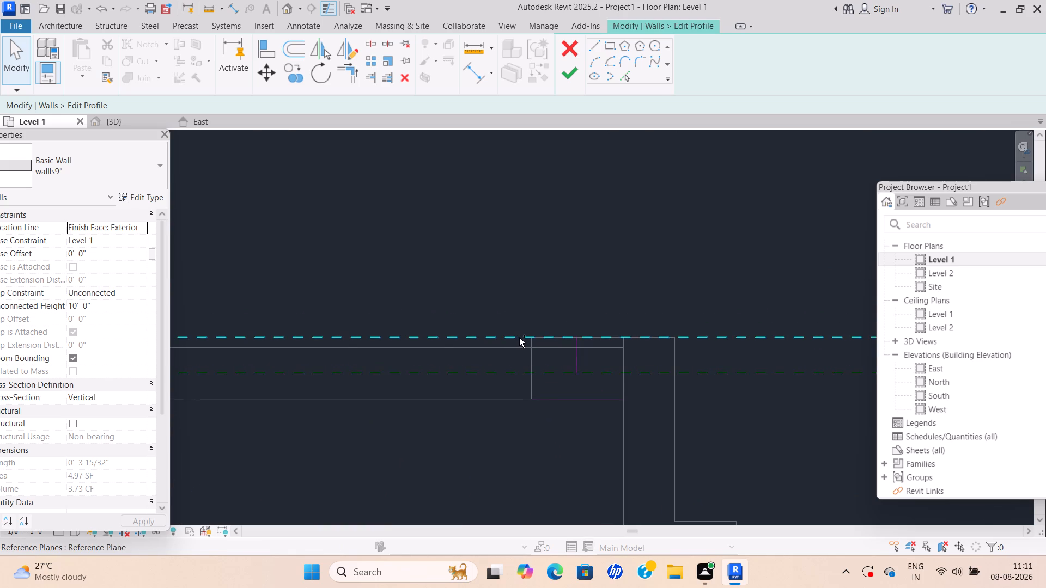
key("ctrl+z")
Examine the short wall piece and its junction at the h.r. room's upper corner in the Level 1 plan.
scroll(543, 358, "down", 8)
middle_click(543, 349)
scroll(544, 350, "down", 1)
scroll(546, 356, "up", 13)
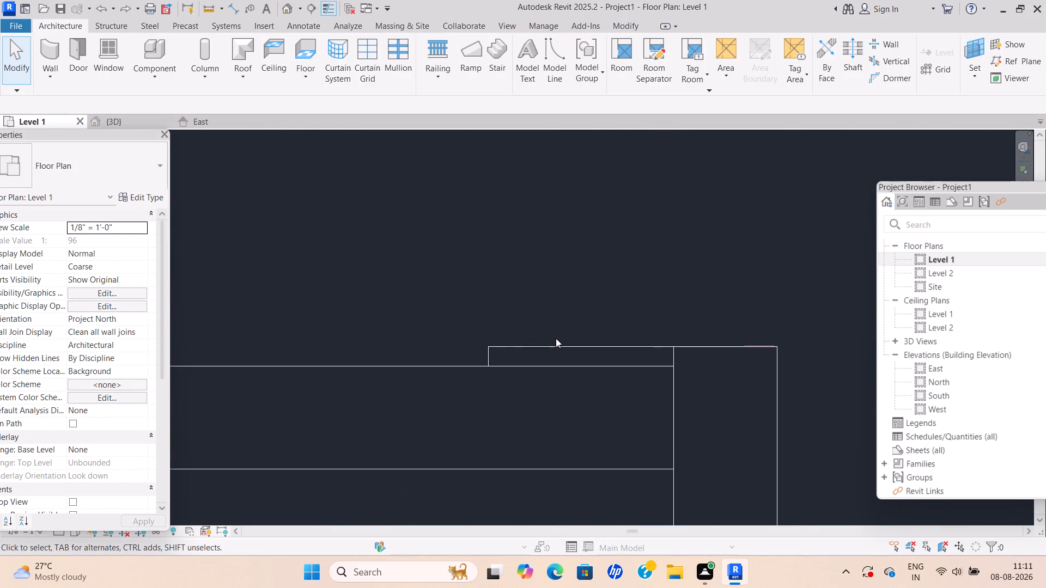
scroll(556, 338, "up", 3)
scroll(557, 339, "down", 13)
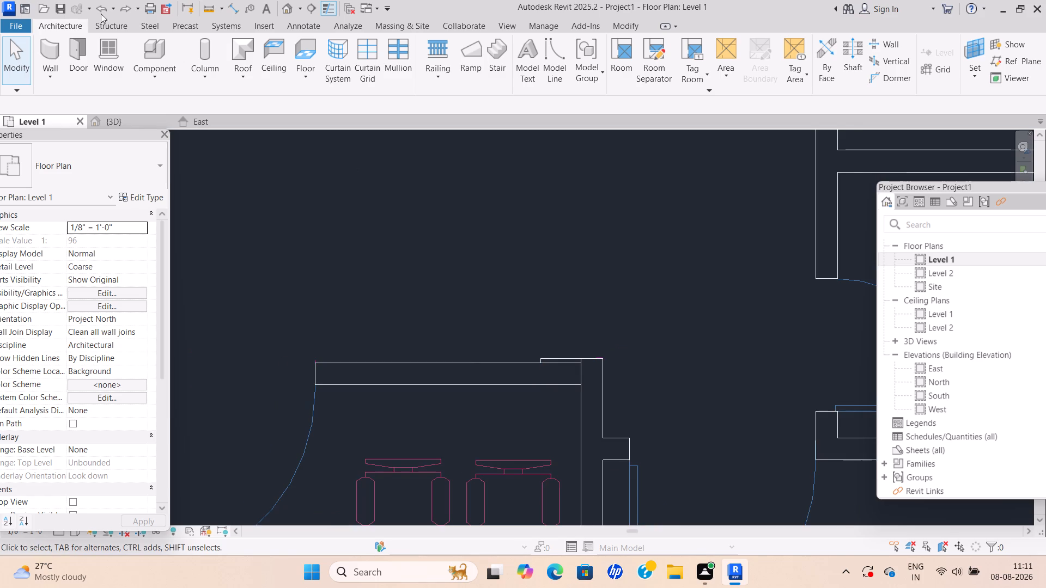
Return to the 3D view and examine the narrow opening and wall ends at the building corner beneath the roof.
left_click(126, 119)
scroll(406, 276, "down", 4)
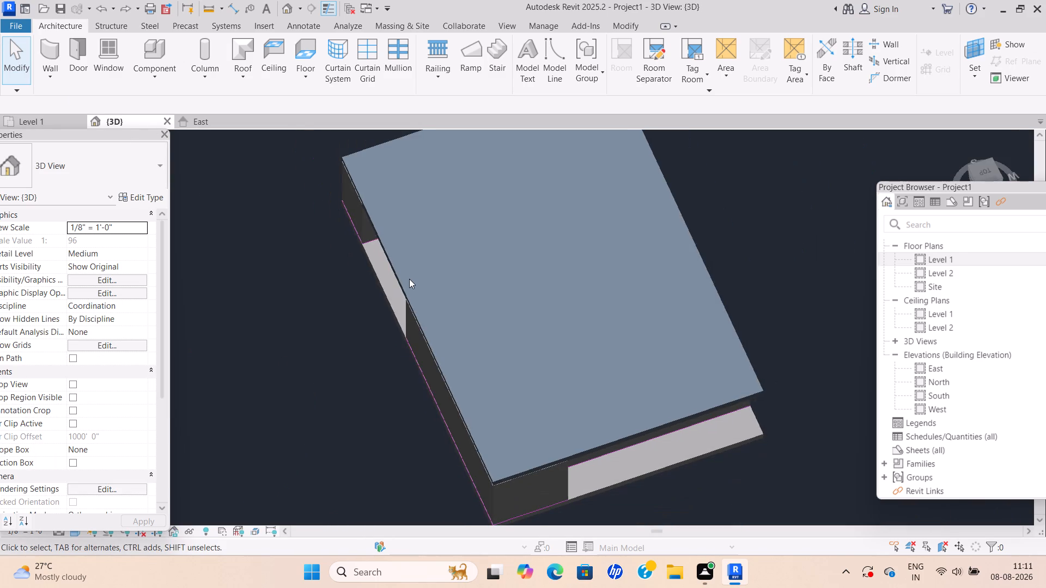
middle_click_drag(409, 279, 326, 268, "shift")
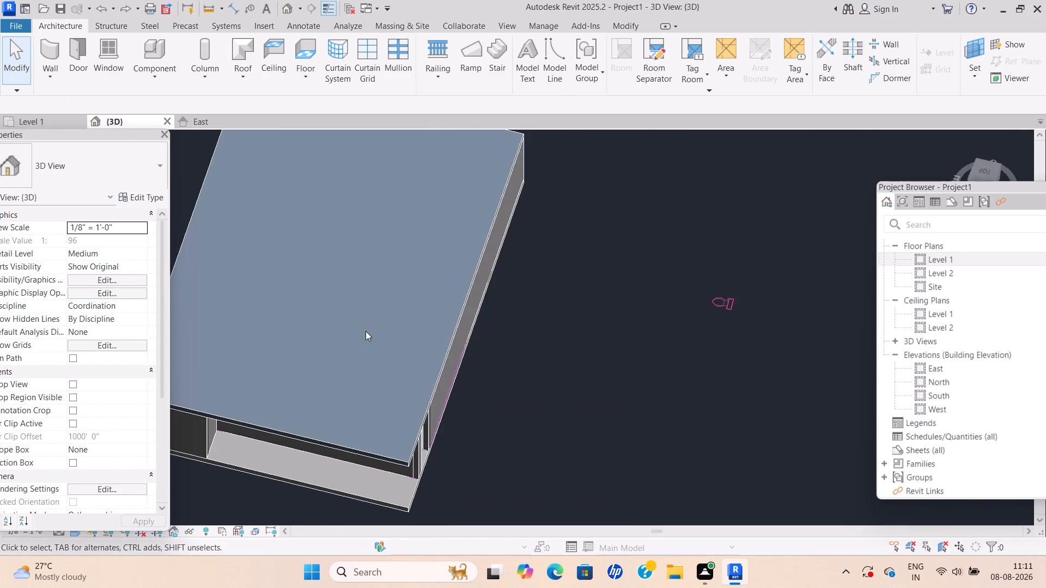
middle_click_drag(362, 324, 403, 218)
middle_click_drag(492, 373, 374, 350)
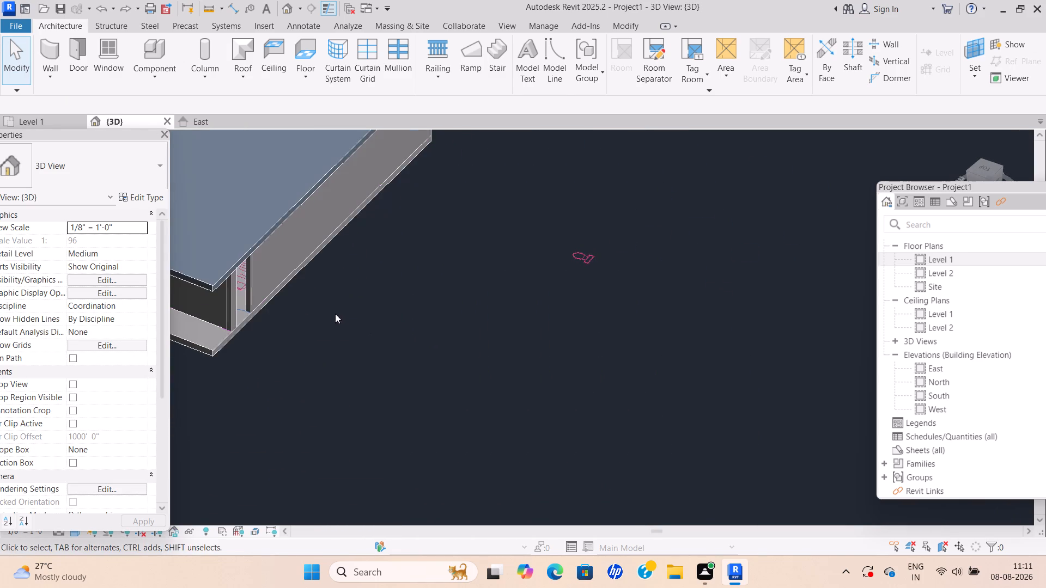
middle_click_drag(331, 312, 449, 346)
scroll(384, 322, "up", 6)
scroll(338, 344, "up", 5)
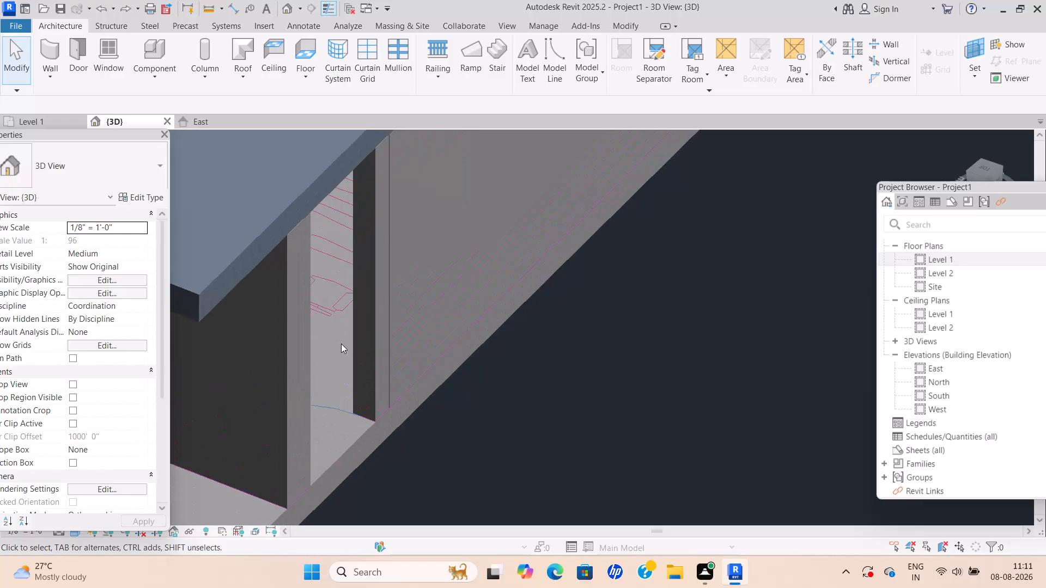
scroll(341, 344, "down", 1)
middle_click_drag(346, 345, 495, 367)
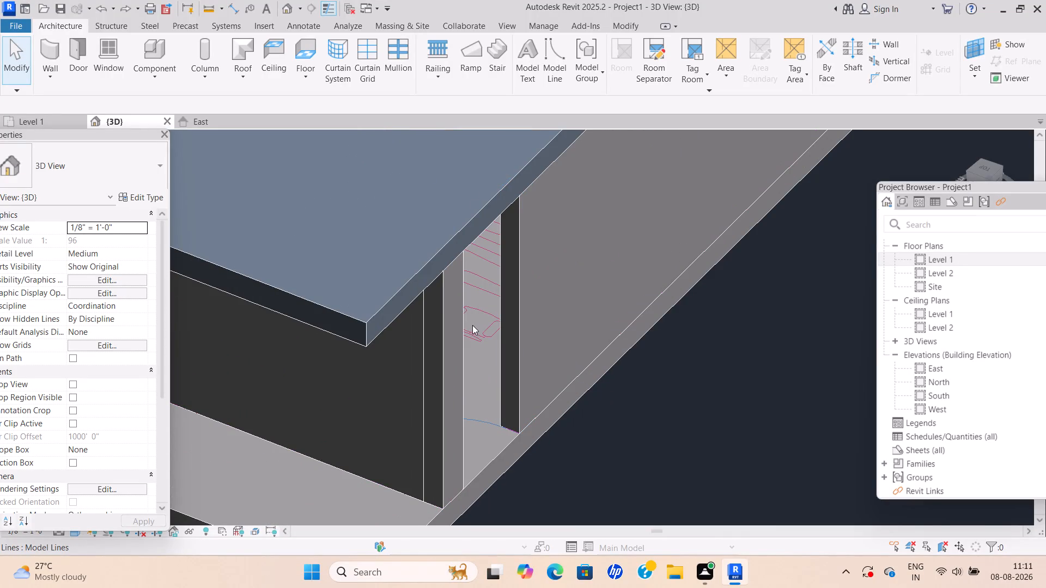
scroll(463, 317, "down", 1)
middle_click_drag(467, 317, 507, 353)
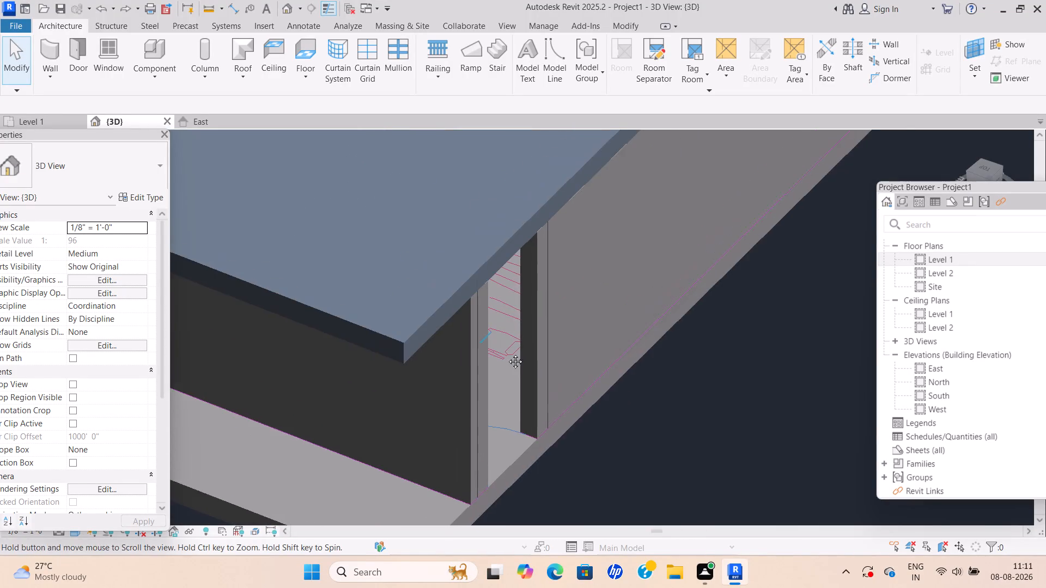
middle_click_drag(507, 353, 508, 355)
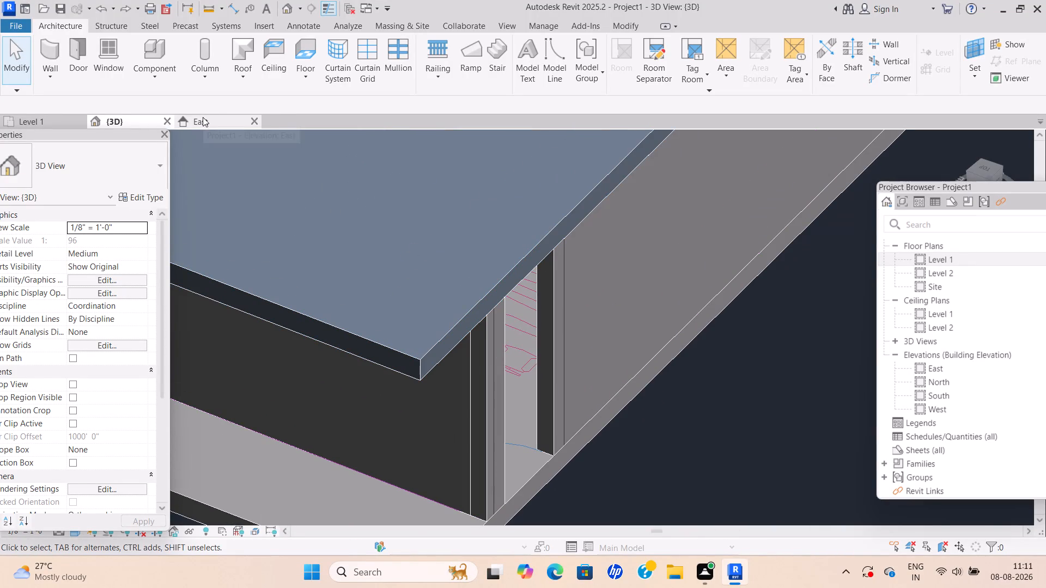
Examine the building corner together with the adjoining long exterior wall and recessed side in the 3D view.
scroll(534, 382, "down", 5)
middle_click_drag(542, 387, 577, 353)
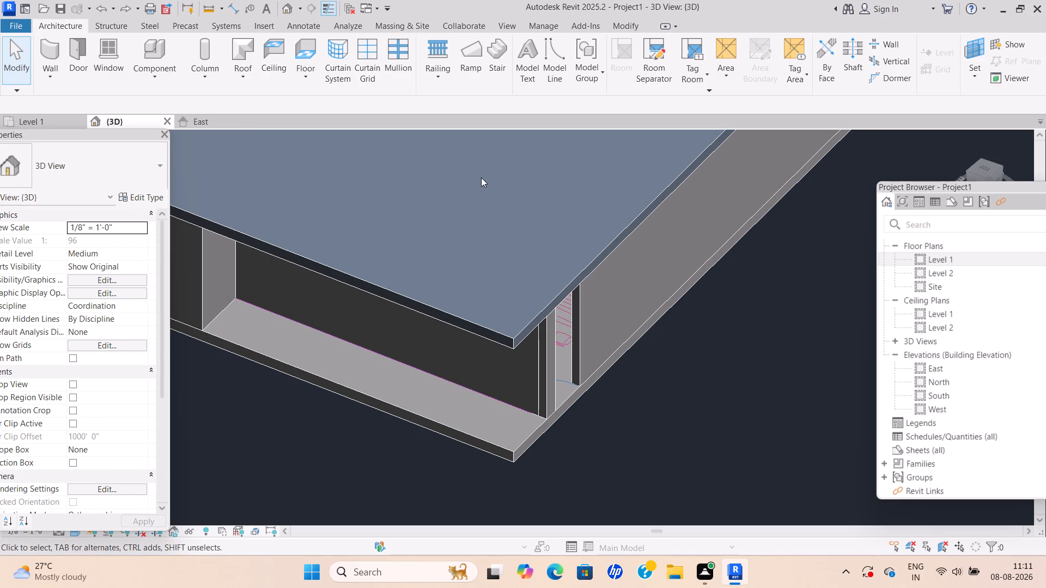
key("Escape")
scroll(511, 183, "down", 2)
middle_click_drag(526, 210, 447, 224)
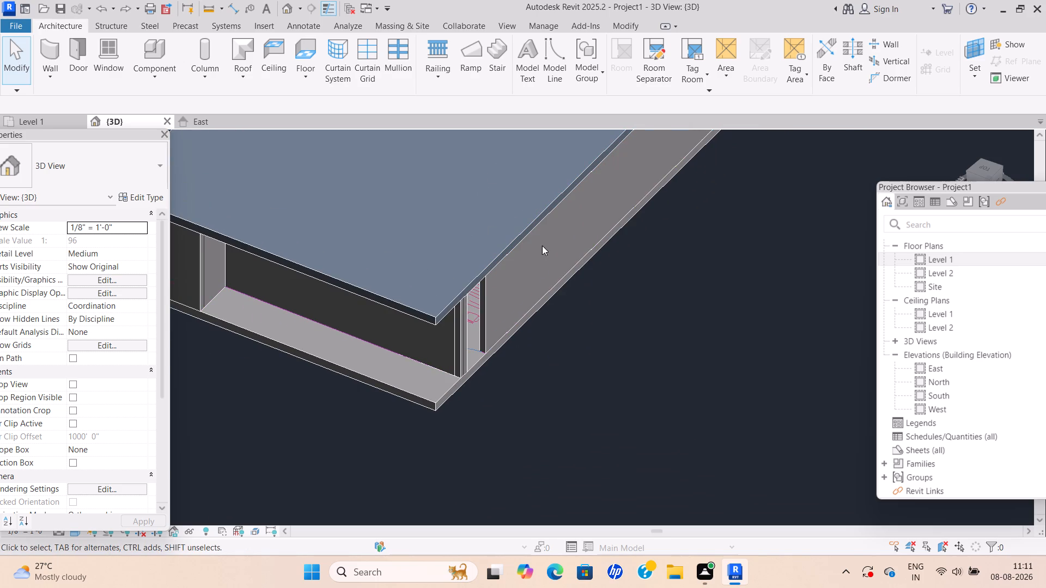
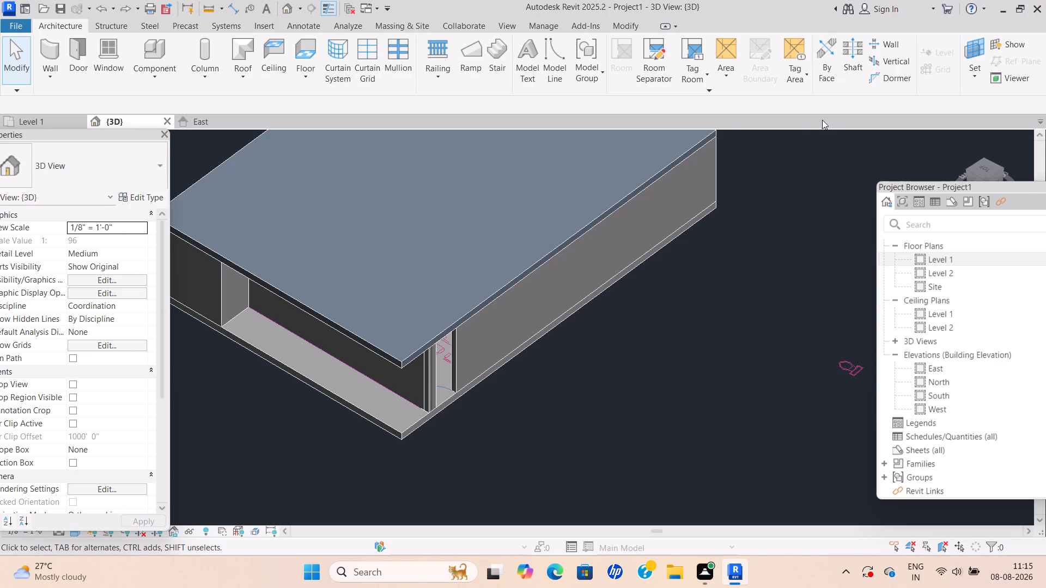
Dismiss the reminder about saving the project.
key("Escape")
left_click(631, 169)
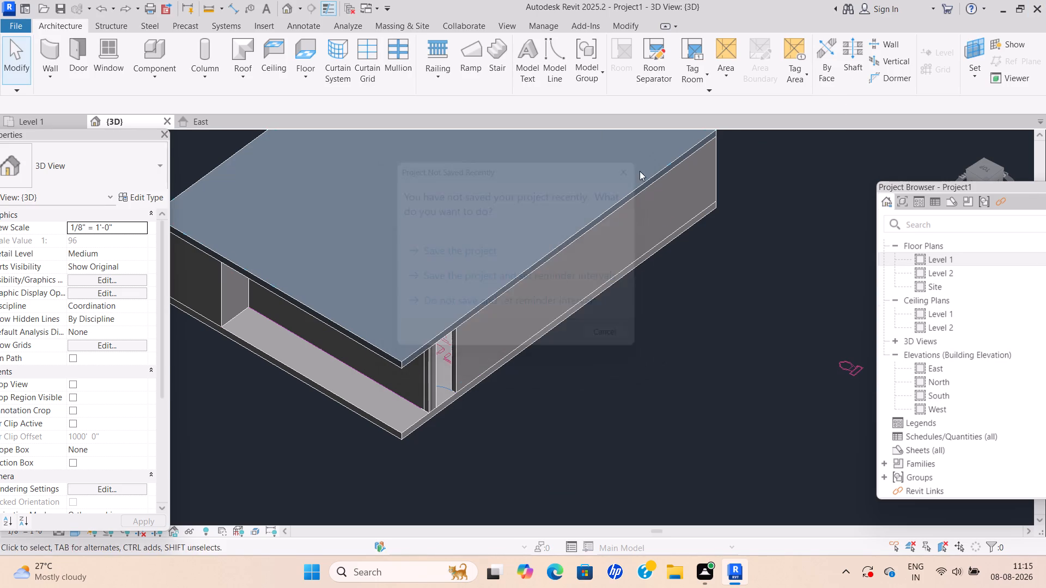
scroll(759, 188, "down", 1)
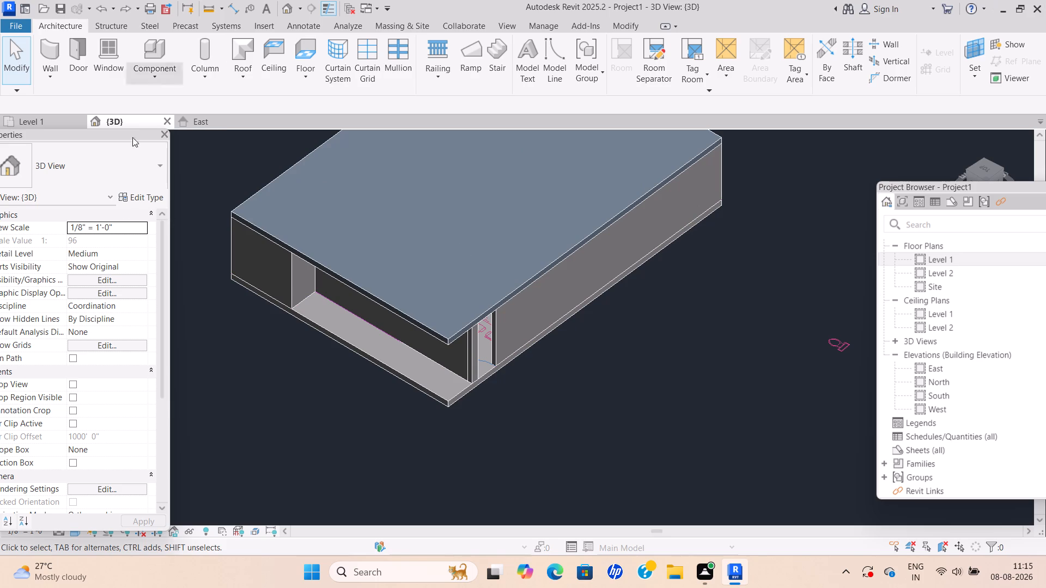
Return to the Level 1 plan and examine the walls and door openings around the pantry, toilets, manager room, working area and reception.
left_click(57, 120)
scroll(340, 281, "down", 1)
middle_click_drag(344, 279, 186, 226)
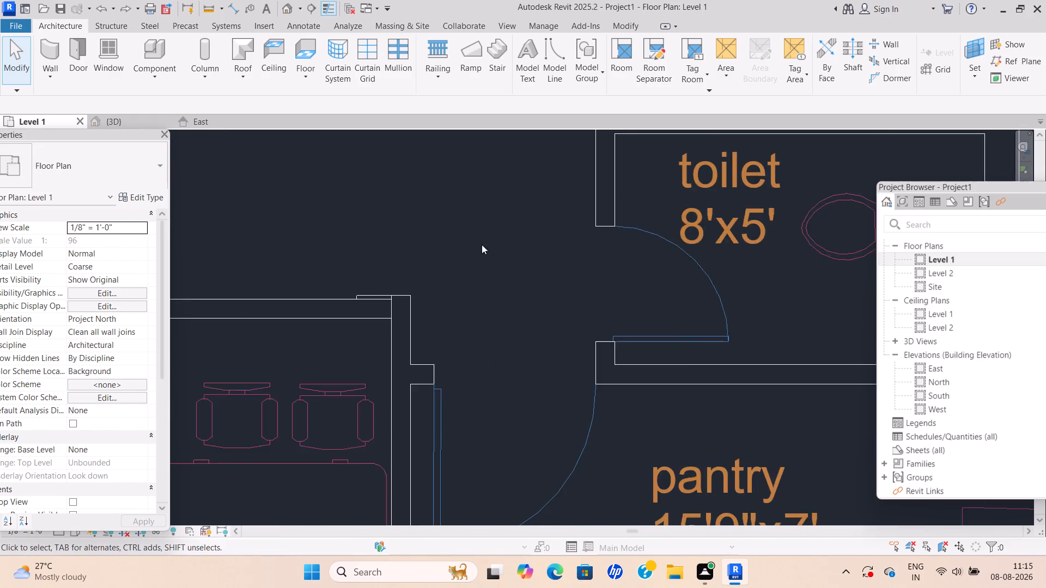
scroll(491, 249, "down", 1)
middle_click_drag(487, 251, 288, 326)
scroll(421, 256, "down", 1)
middle_click_drag(421, 258, 375, 309)
scroll(376, 308, "down", 1)
scroll(442, 236, "down", 5)
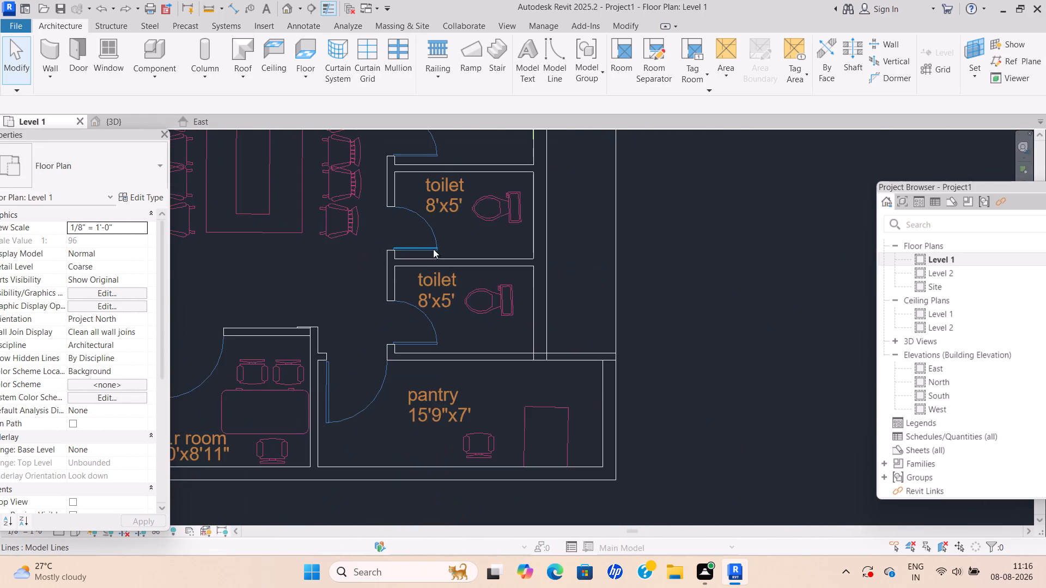
middle_click_drag(435, 244, 464, 345)
middle_click_drag(492, 265, 488, 376)
scroll(563, 202, "up", 3)
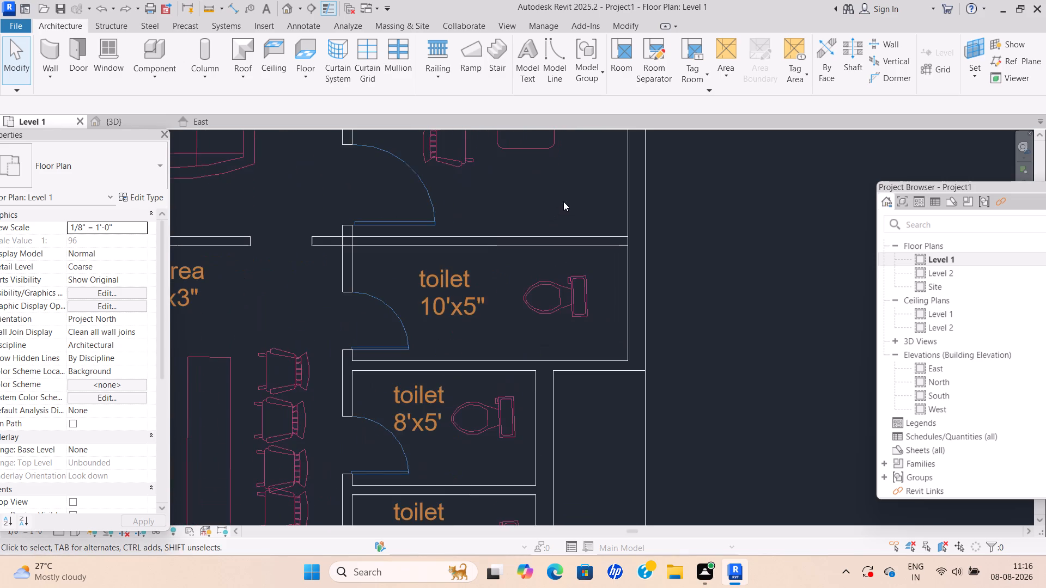
scroll(564, 201, "down", 4)
middle_click_drag(585, 236, 577, 358)
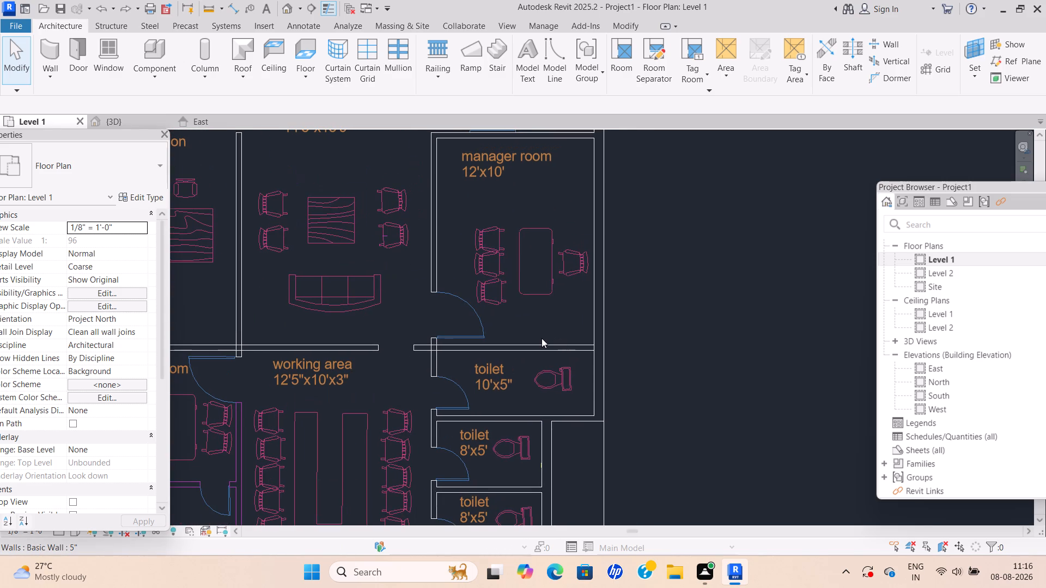
scroll(542, 338, "up", 4)
scroll(542, 338, "down", 3)
middle_click_drag(548, 338, 619, 309)
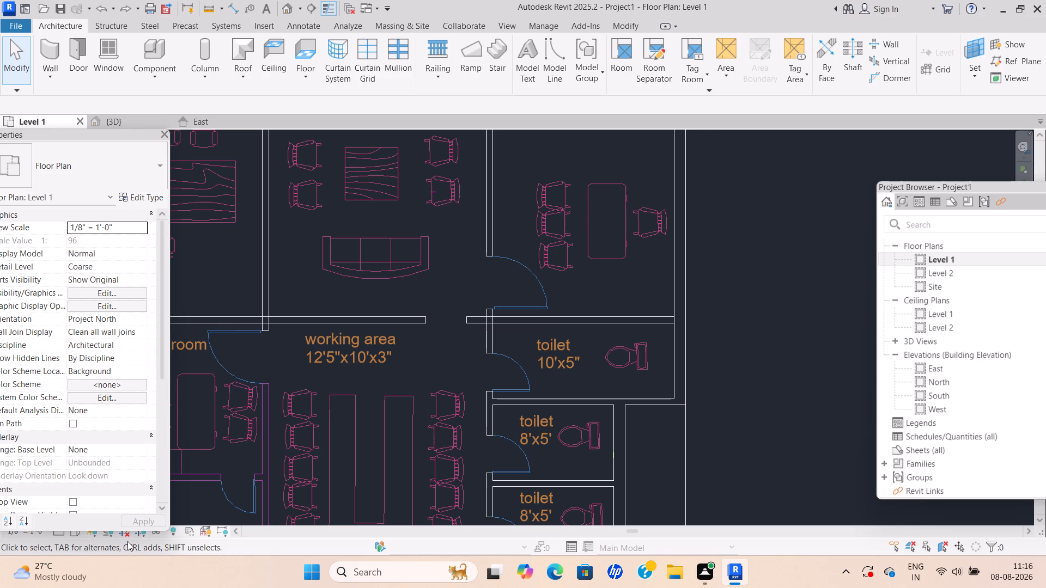
scroll(125, 535, "down", 2)
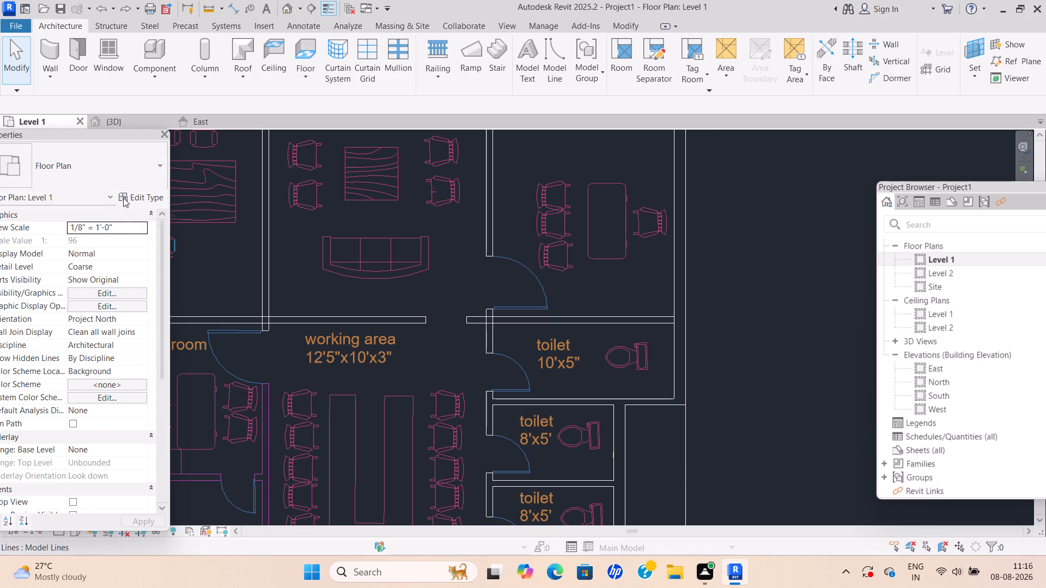
key("Escape")
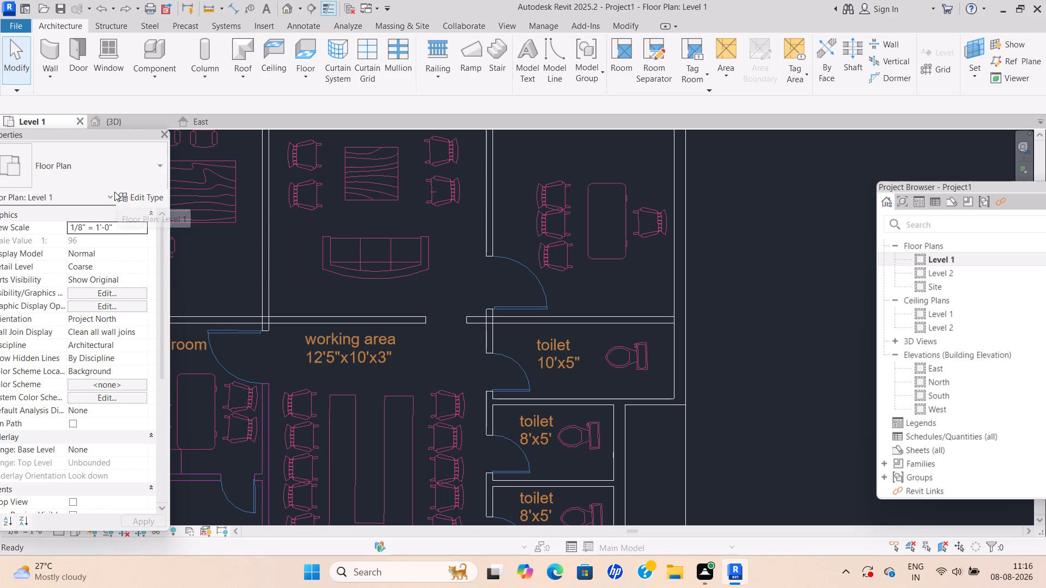
scroll(161, 212, "down", 5)
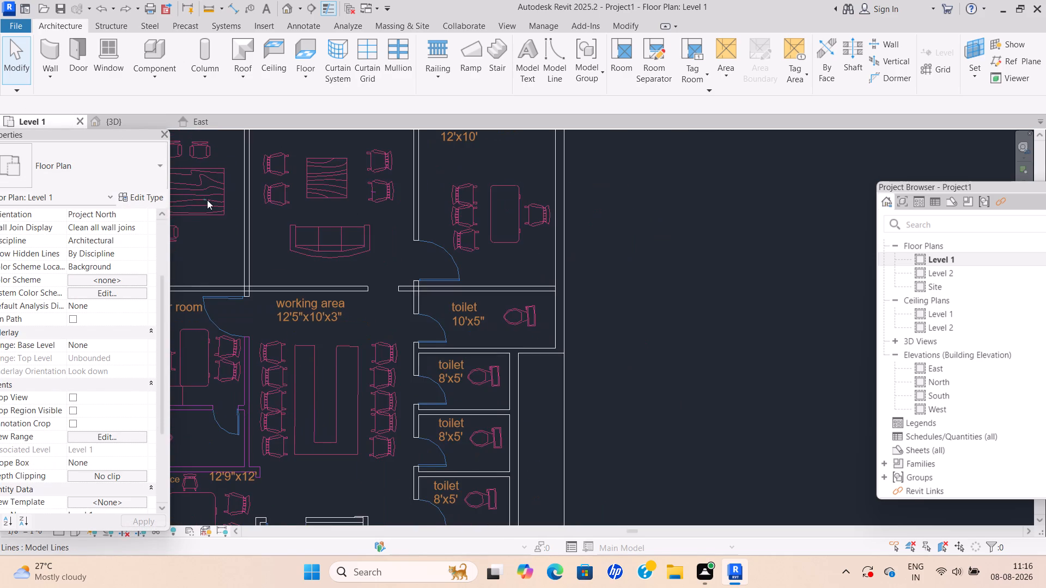
middle_click_drag(210, 200, 267, 203)
scroll(286, 208, "down", 1)
middle_click_drag(293, 210, 305, 242)
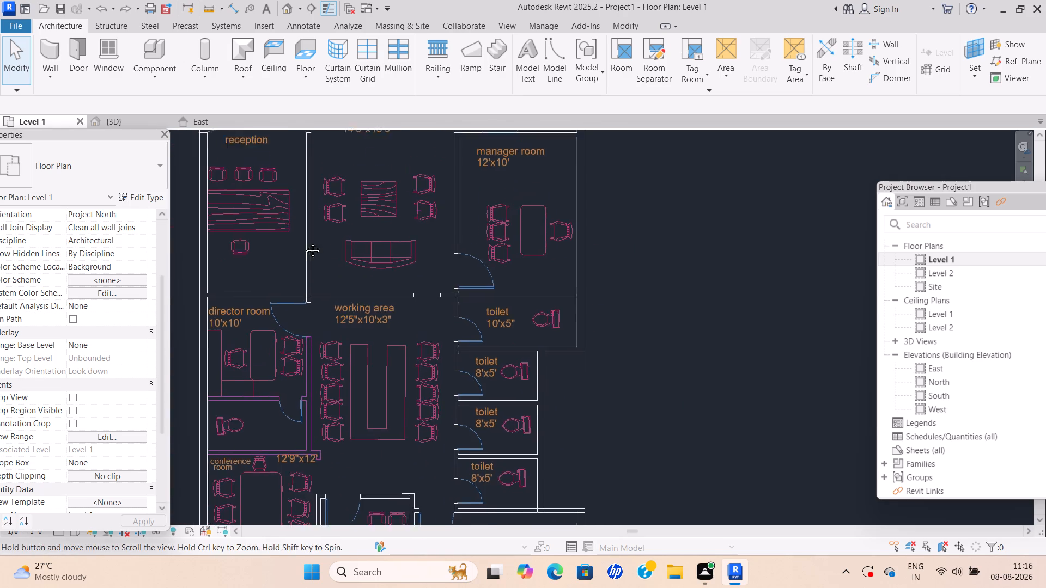
middle_click_drag(305, 242, 307, 254)
scroll(300, 244, "up", 2)
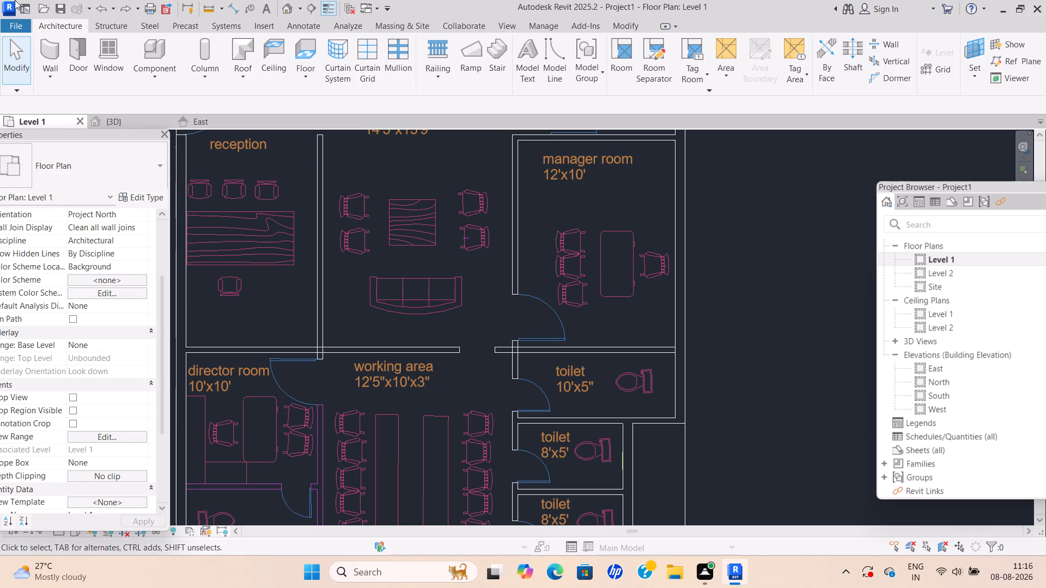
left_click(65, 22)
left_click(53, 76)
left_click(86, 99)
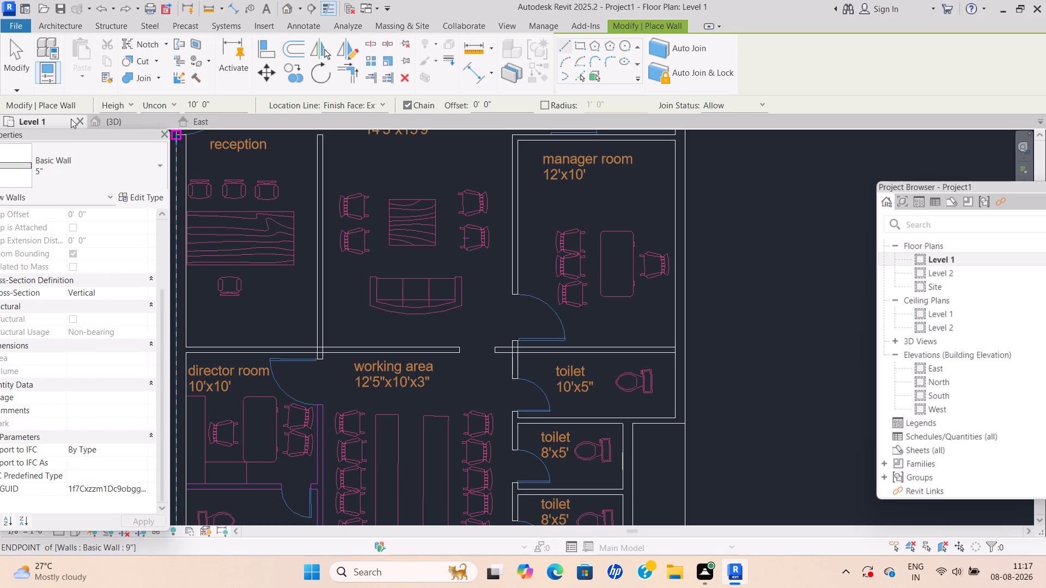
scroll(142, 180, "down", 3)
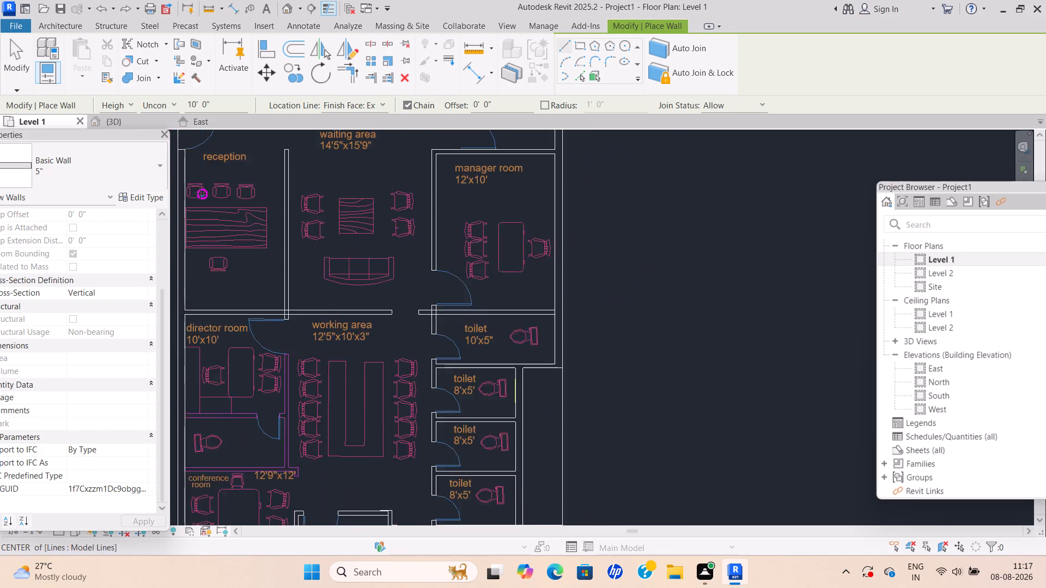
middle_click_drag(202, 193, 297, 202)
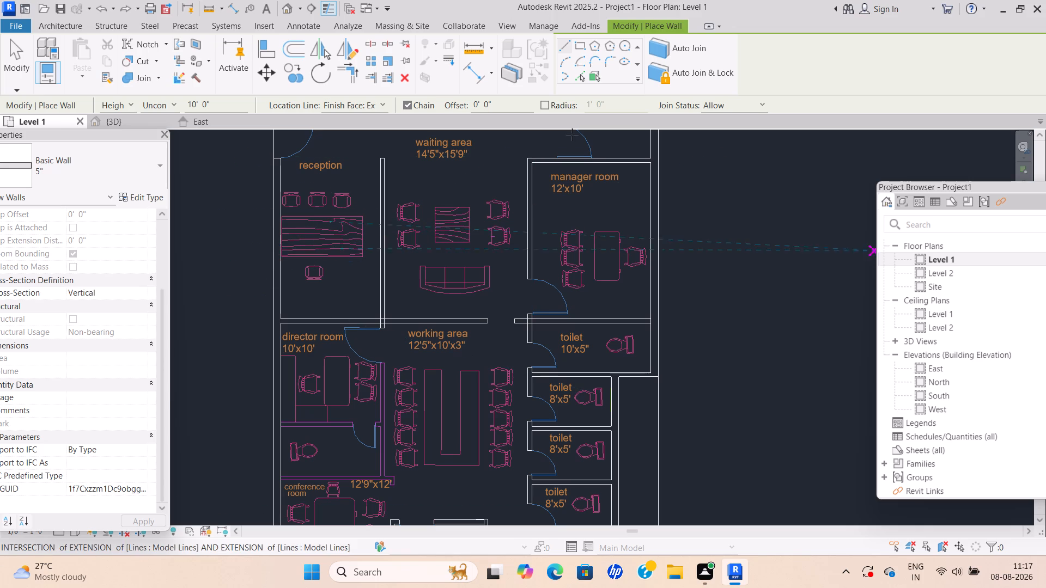
Start placing a Single-Flush 36" x 84" door and set its type's trim width to 3'6".
left_click(86, 20)
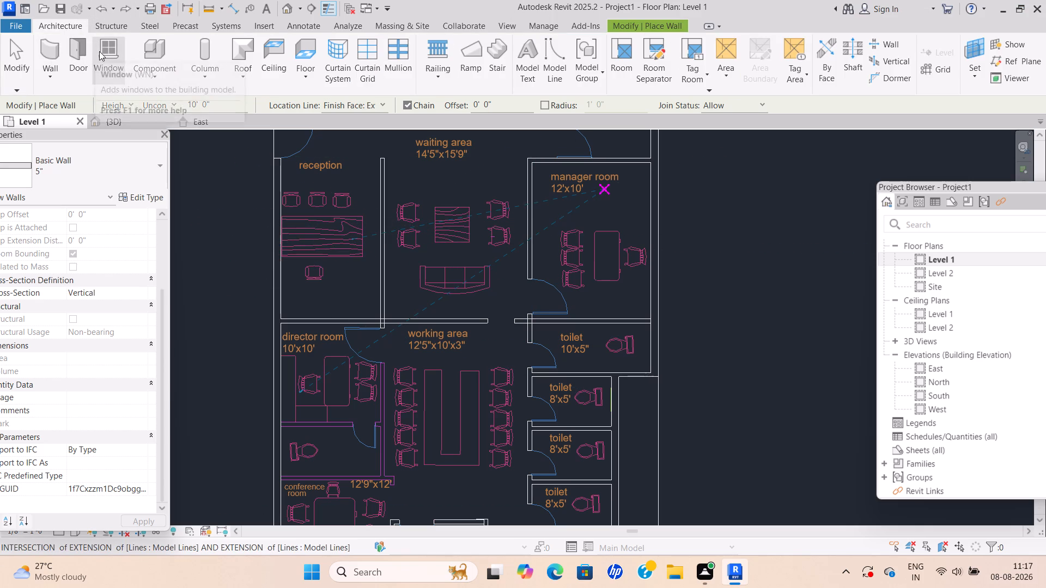
left_click(84, 47)
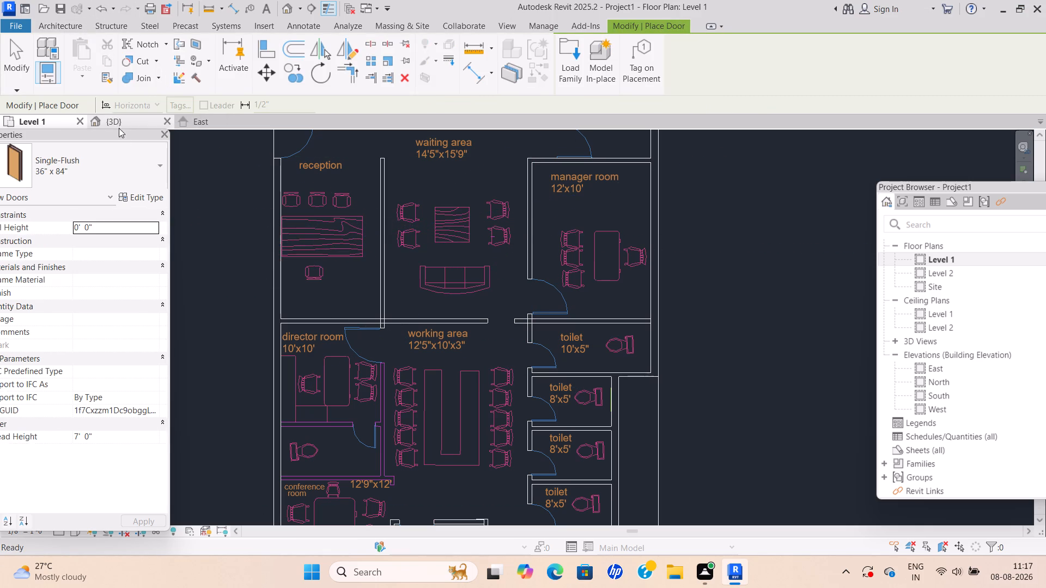
left_click(141, 203)
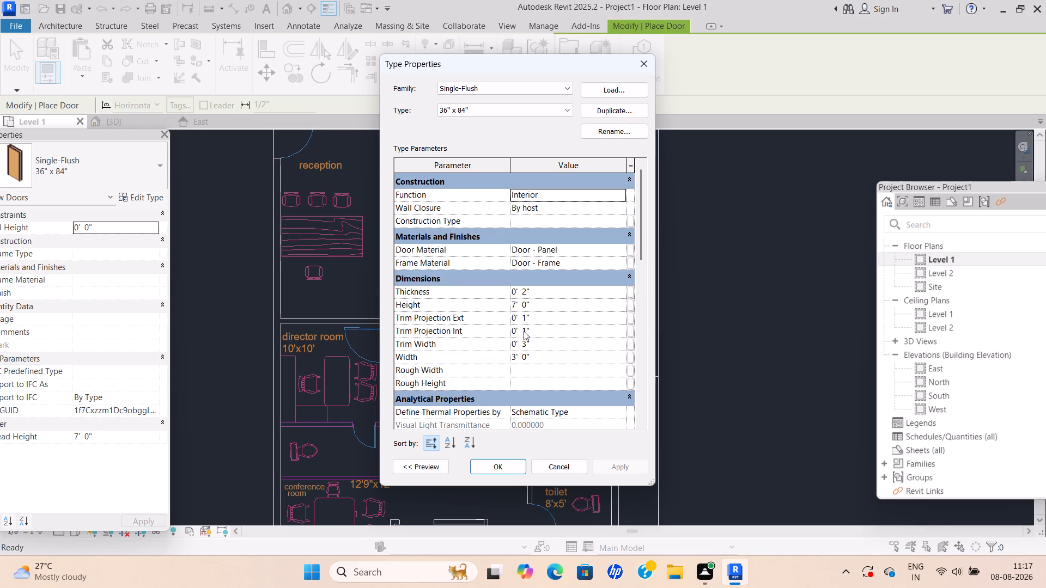
left_click(533, 305)
left_click(531, 346)
key("BackSpace")
key("BackSpace")
key("BackSpace")
key("BackSpace")
key("BackSpace")
key("BackSpace")
key("BackSpace")
key("BackSpace")
key("BackSpace")
key("BackSpace")
key("BackSpace")
key("BackSpace")
key("BackSpace")
key("BackSpace")
key("BackSpace")
key("BackSpace")
key("BackSpace")
key("BackSpace")
key("BackSpace")
key("3")
key("apostrophe")
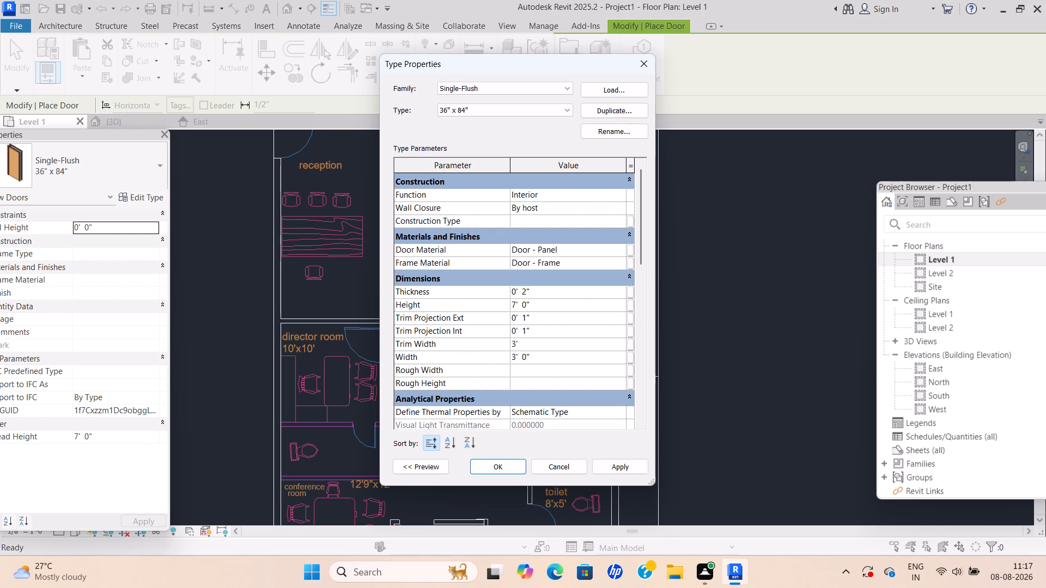
type("6\"")
left_click(502, 463)
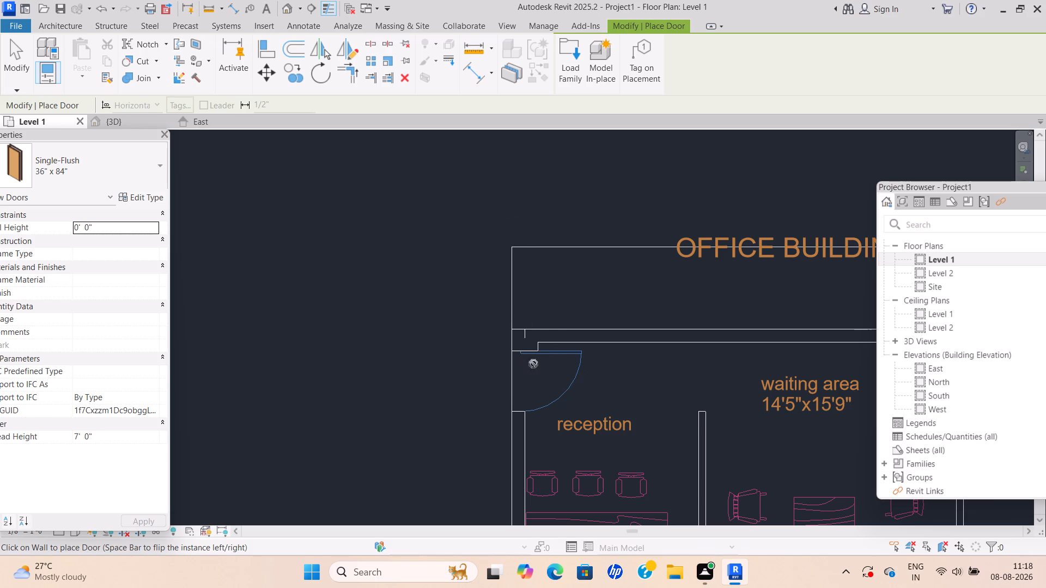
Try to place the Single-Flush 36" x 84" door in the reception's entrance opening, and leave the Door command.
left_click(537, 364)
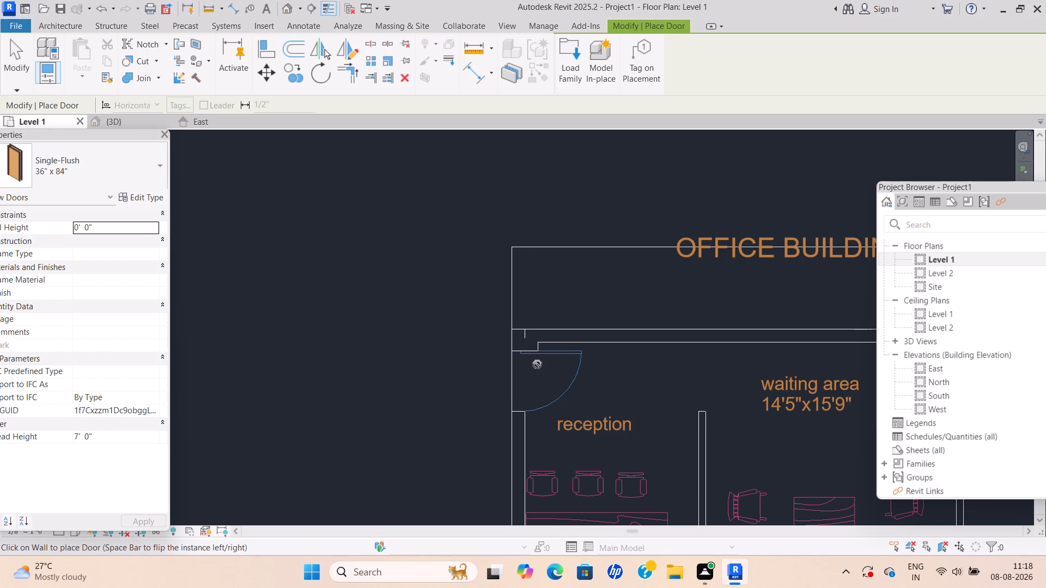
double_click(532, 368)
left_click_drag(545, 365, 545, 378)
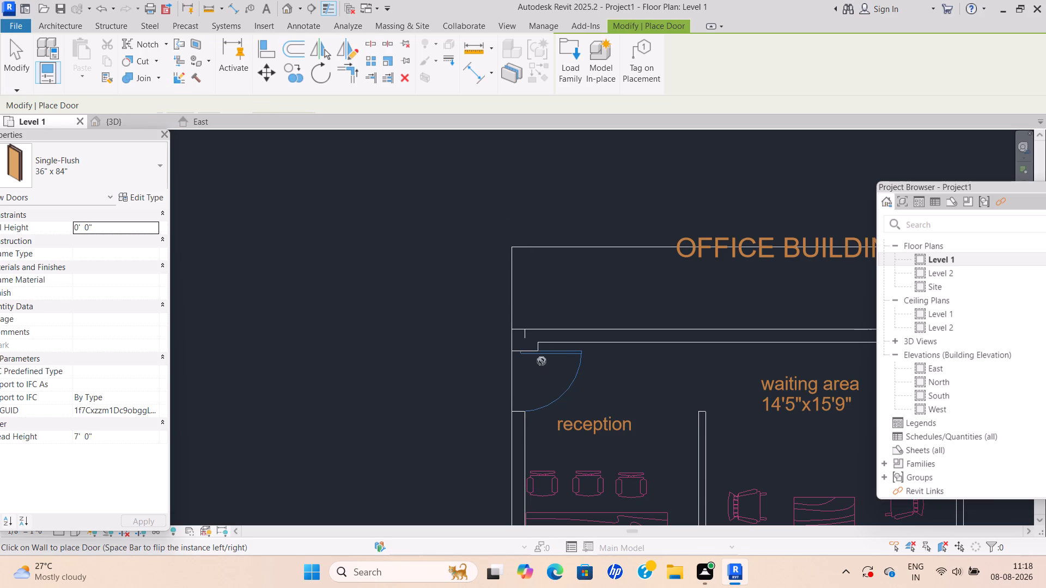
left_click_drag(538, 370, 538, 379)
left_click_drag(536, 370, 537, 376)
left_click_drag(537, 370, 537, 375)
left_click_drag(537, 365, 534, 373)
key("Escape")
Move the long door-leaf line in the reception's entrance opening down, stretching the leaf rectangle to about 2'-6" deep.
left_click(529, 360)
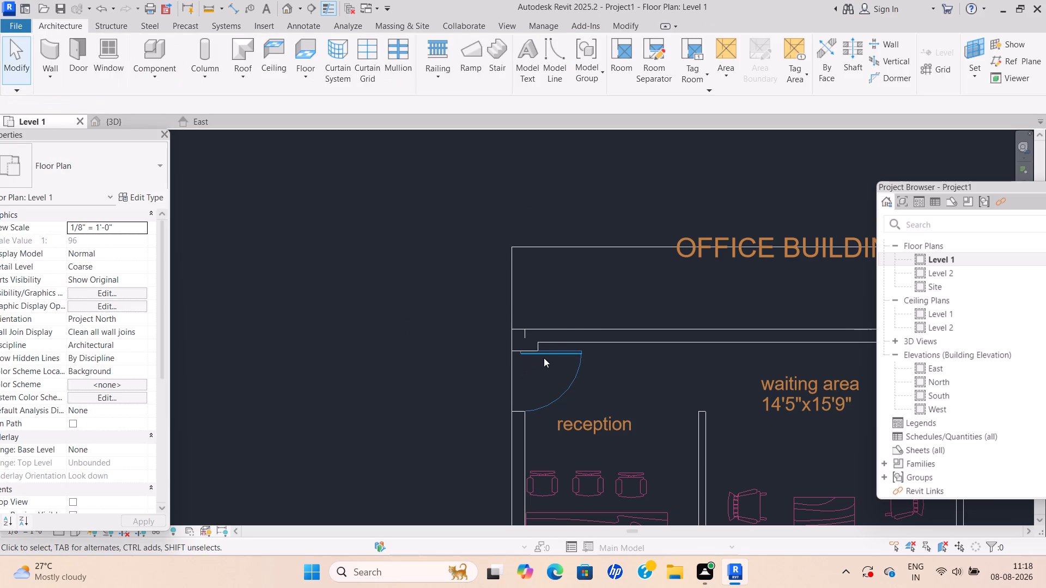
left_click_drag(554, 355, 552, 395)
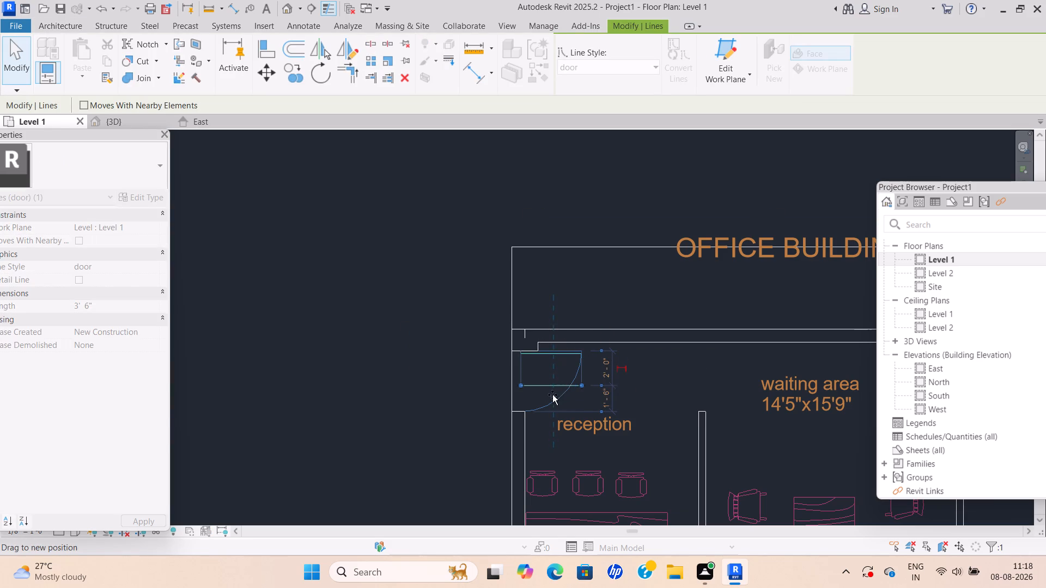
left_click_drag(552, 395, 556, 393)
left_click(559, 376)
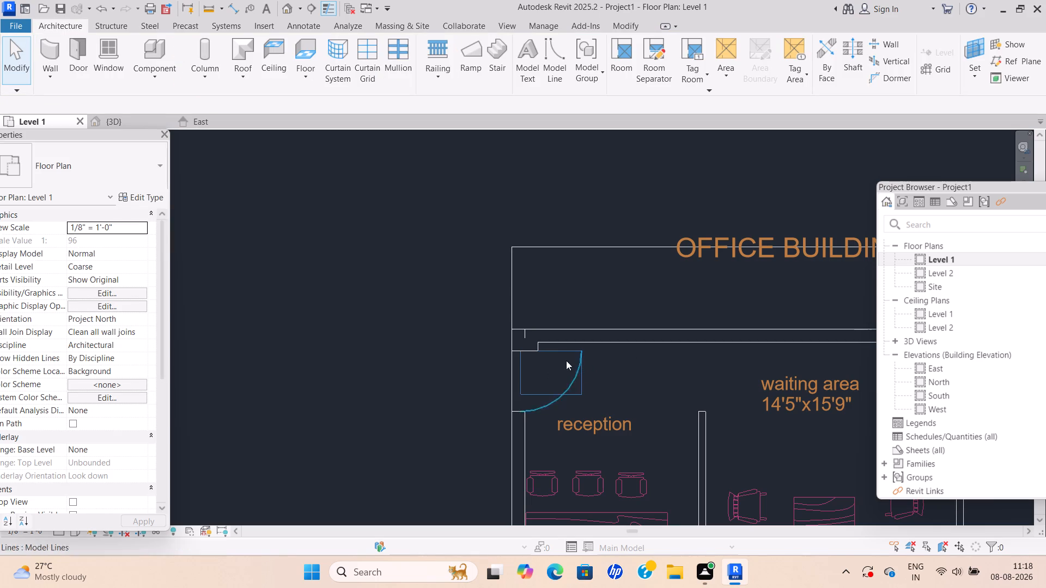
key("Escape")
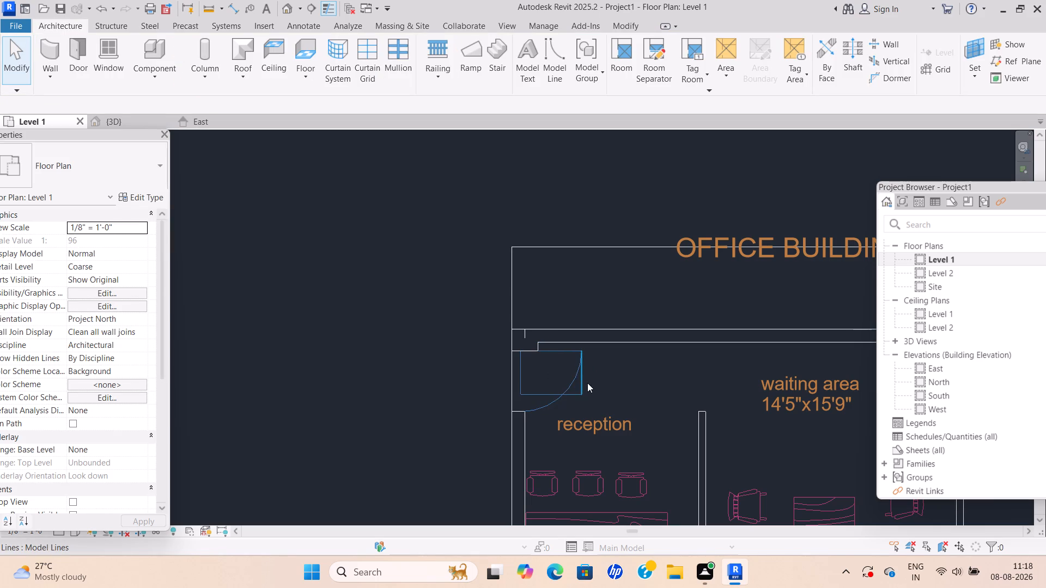
Delete the outer, lower and inner lines of the drawn door-leaf rectangle in the reception's entrance opening.
left_click(581, 382)
left_click(581, 389)
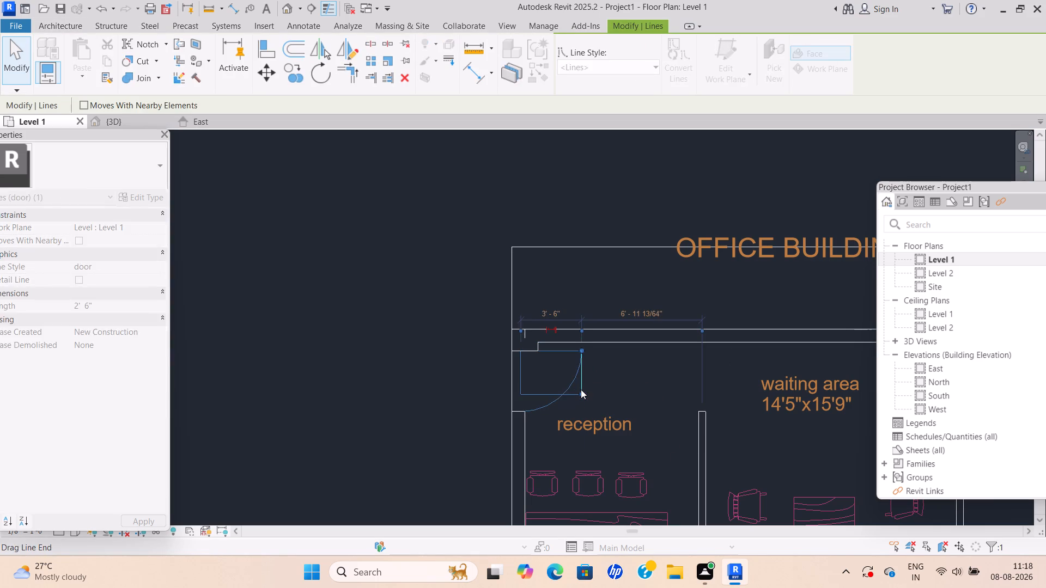
key("Delete")
left_click(581, 389)
left_click(579, 390)
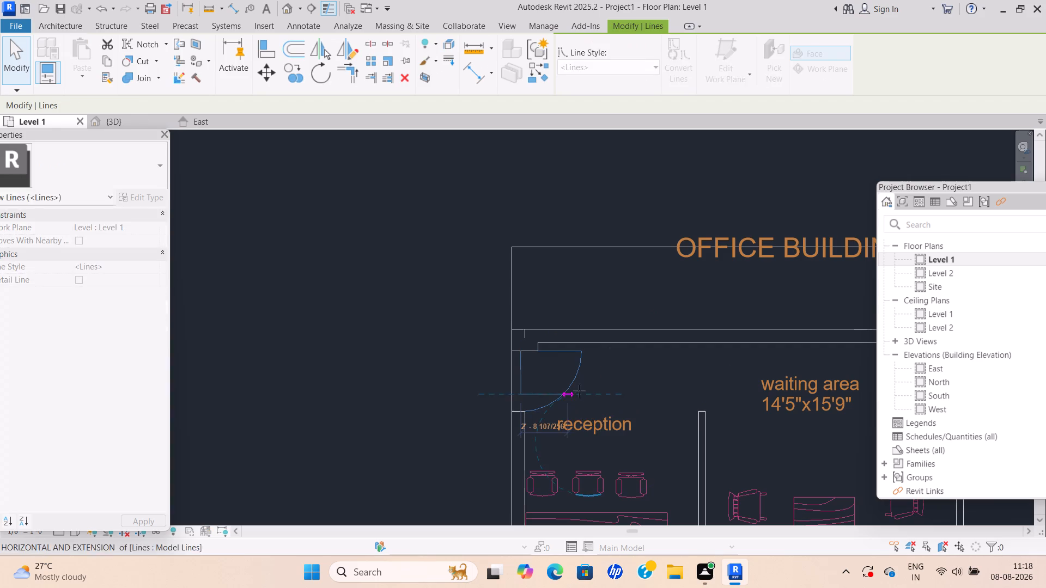
key("Delete")
left_click(521, 372)
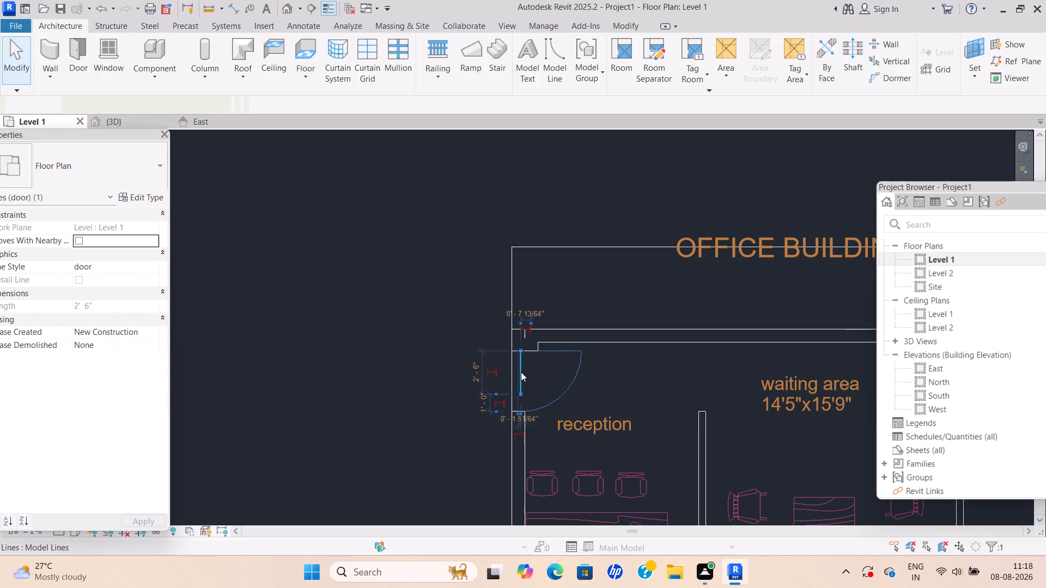
key("Delete")
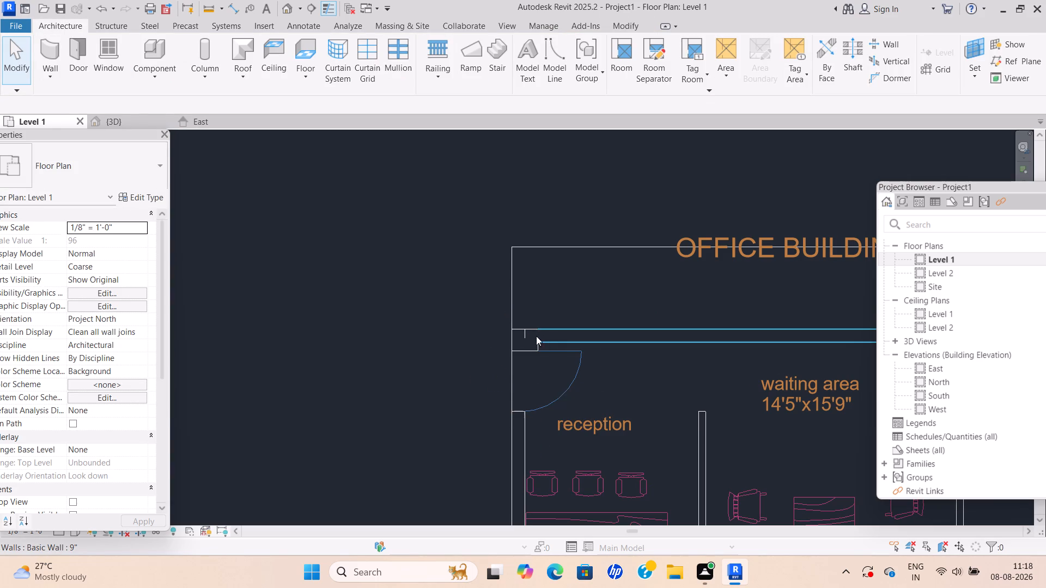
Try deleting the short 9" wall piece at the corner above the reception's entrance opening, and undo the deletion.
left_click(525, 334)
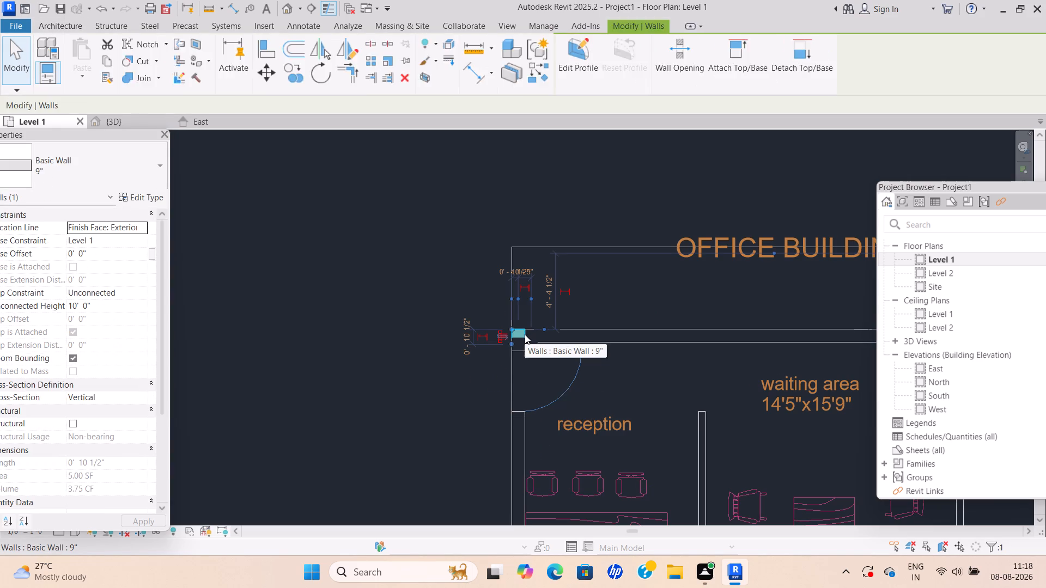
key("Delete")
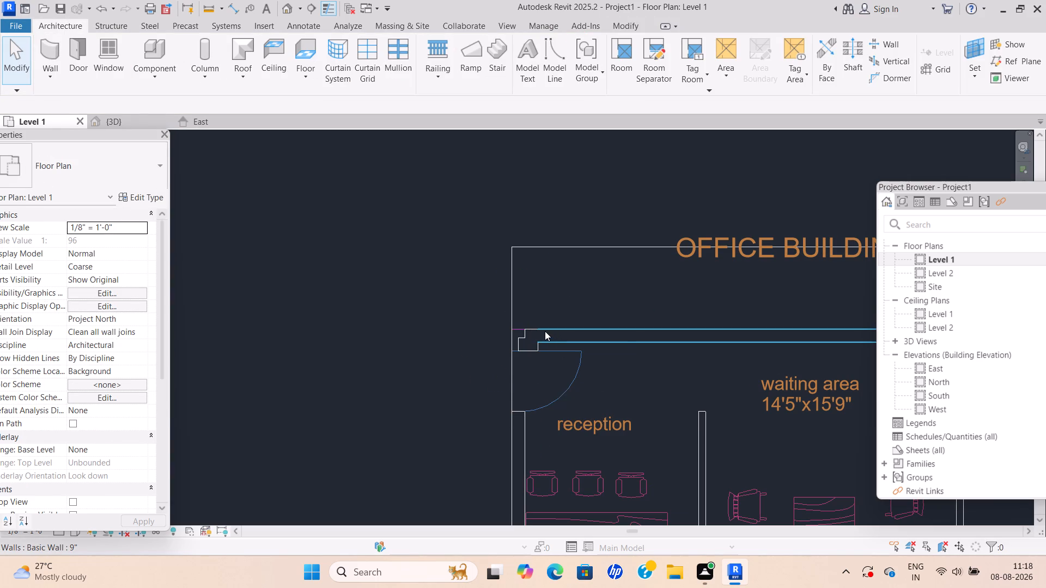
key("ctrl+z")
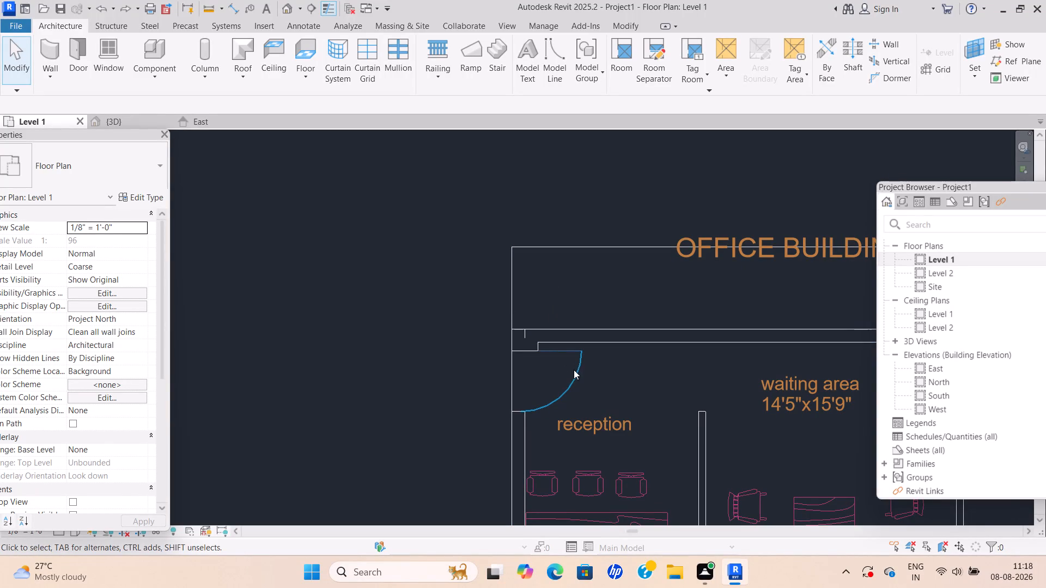
Examine the Level 1 walls and door openings around the reception, waiting area, manager room and toilets.
scroll(573, 373, "down", 9)
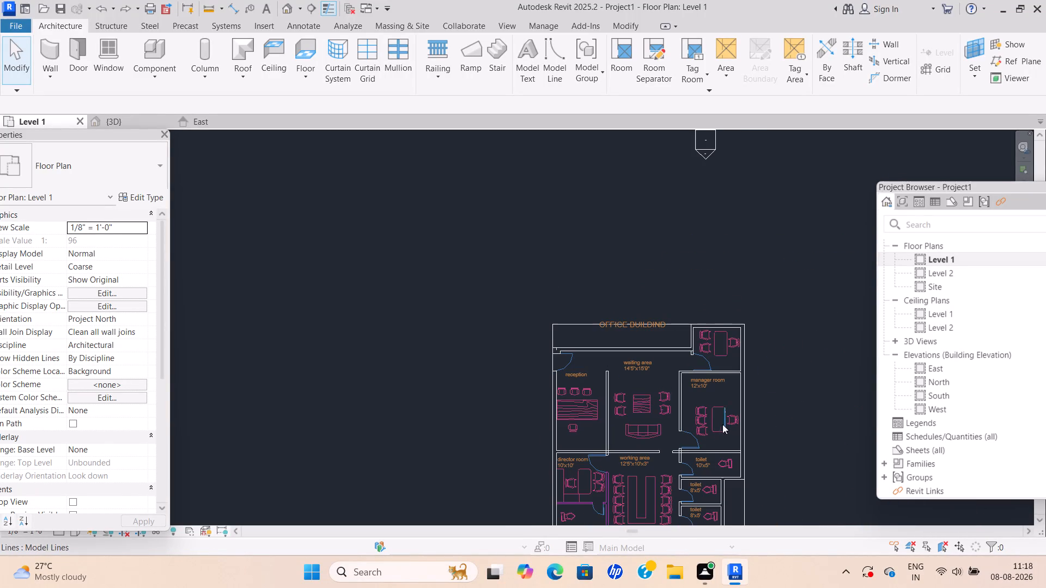
scroll(731, 447, "up", 6)
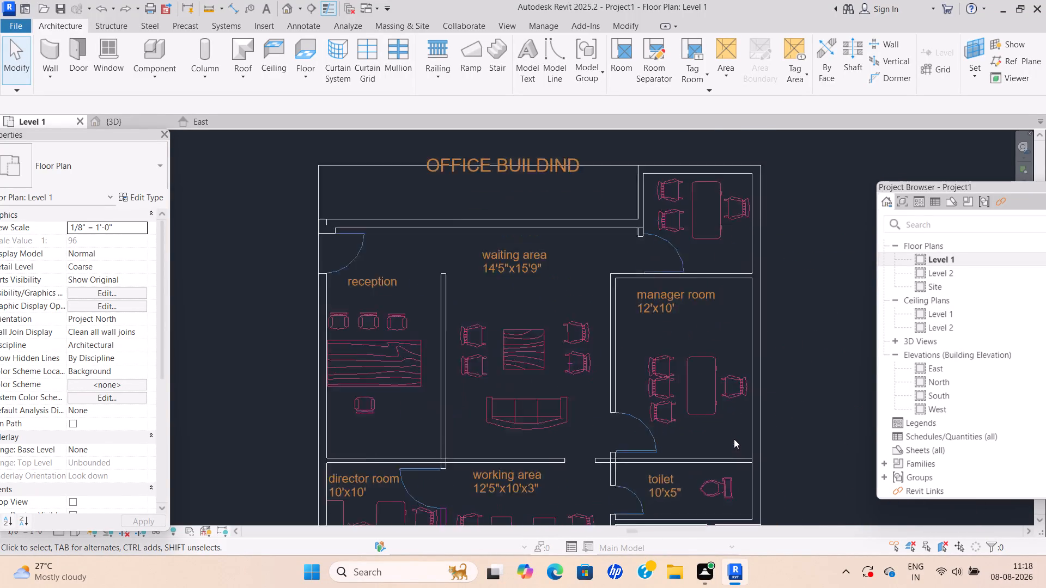
scroll(734, 439, "up", 7)
scroll(732, 433, "down", 8)
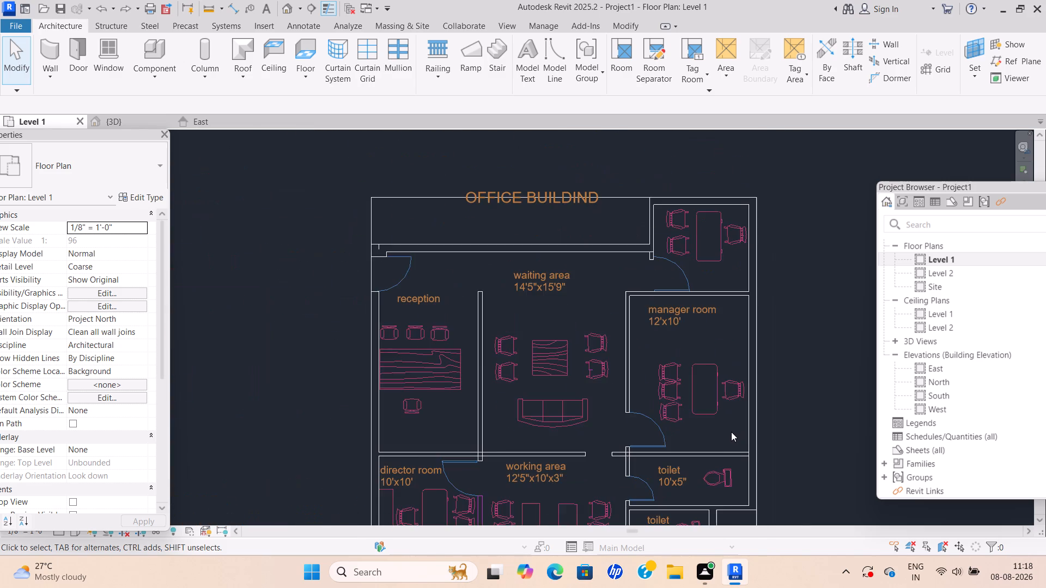
scroll(731, 431, "down", 1)
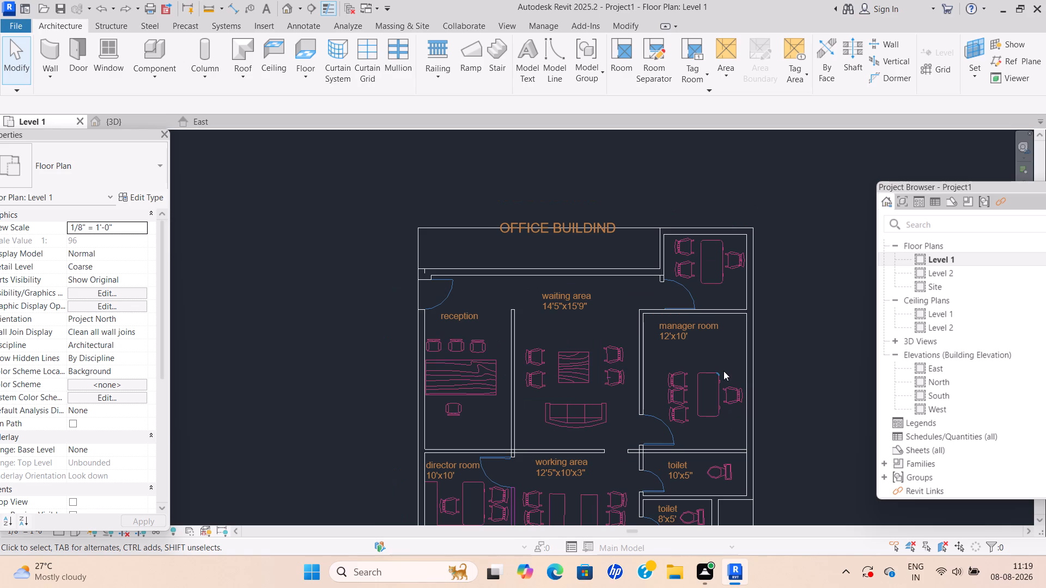
scroll(1009, 0, "down", 1)
scroll(832, 0, "up", 1)
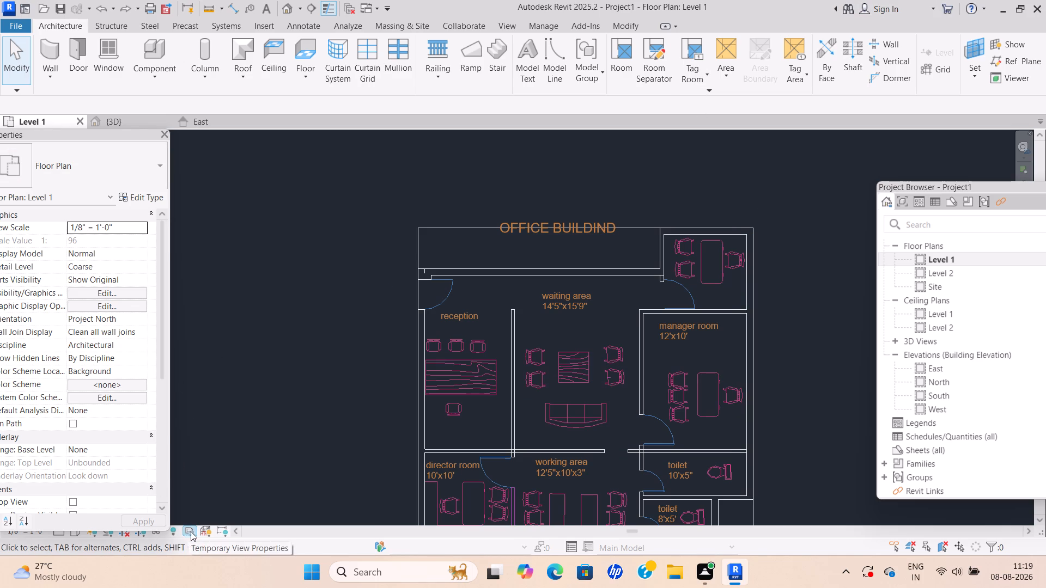
scroll(179, 532, "up", 6)
Close the Properties palette and set the 3D view's visual style to Wireframe.
left_click_drag(169, 167, 143, 171)
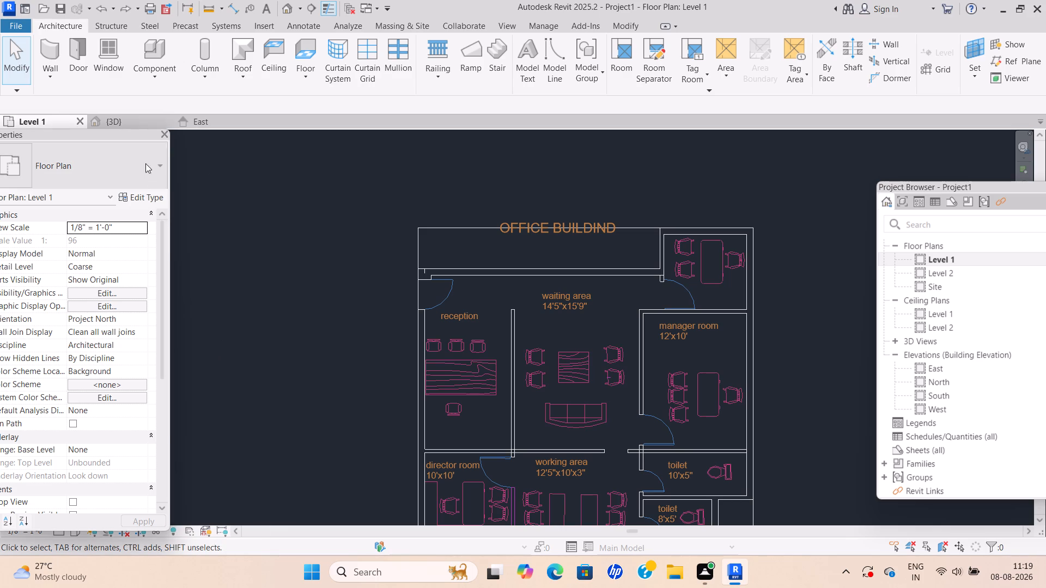
left_click(166, 128)
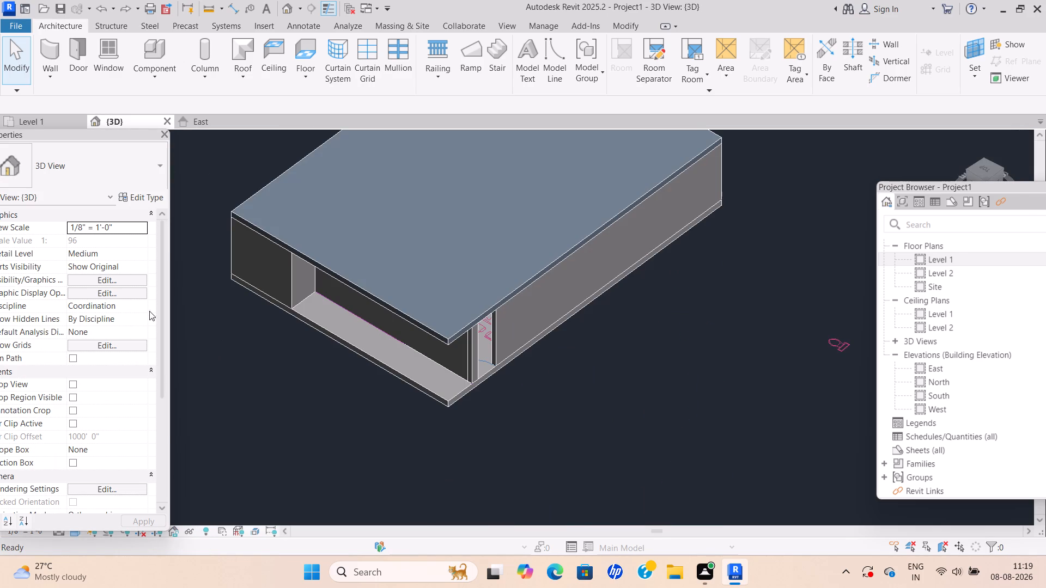
left_click(167, 137)
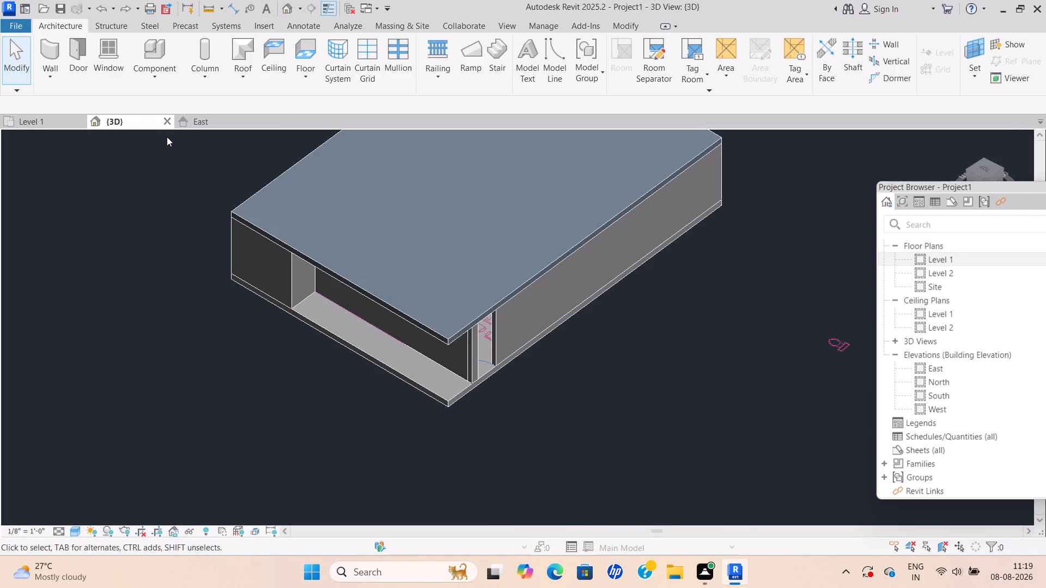
left_click(75, 531)
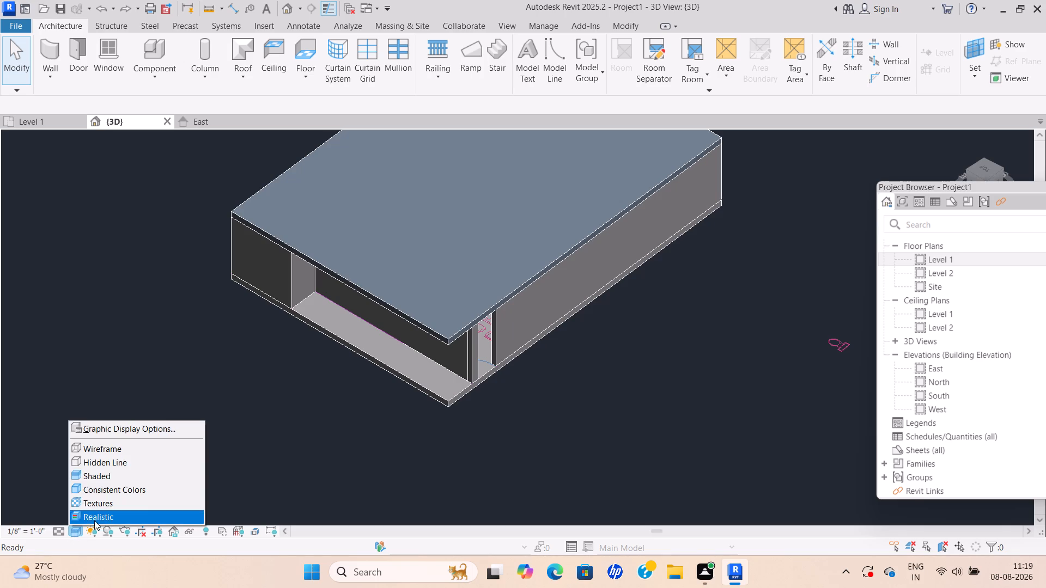
left_click(131, 452)
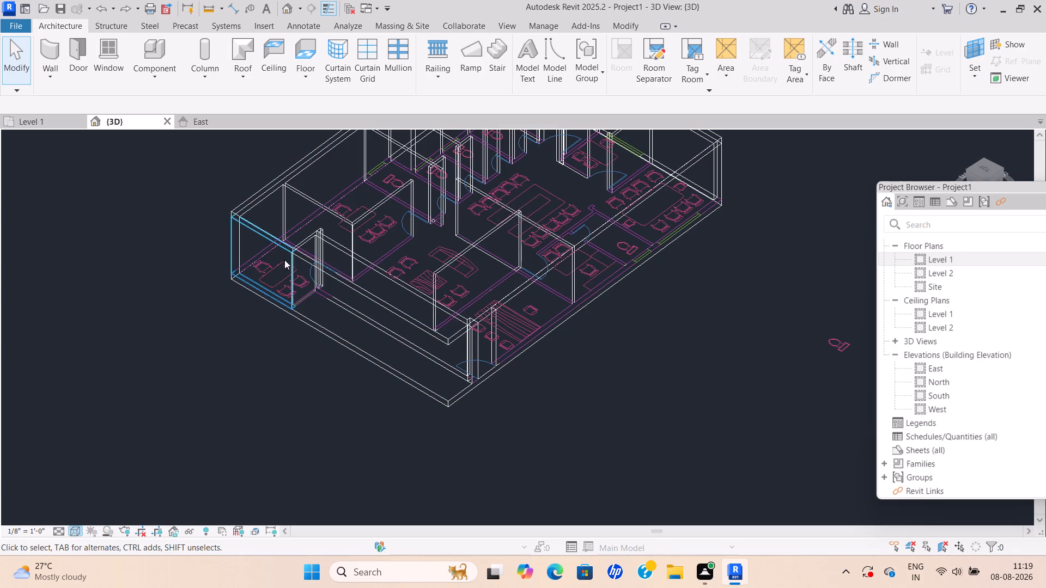
Return to the Level 1 plan and examine the door openings from the reception down to the toilets and pantry.
left_click(50, 121)
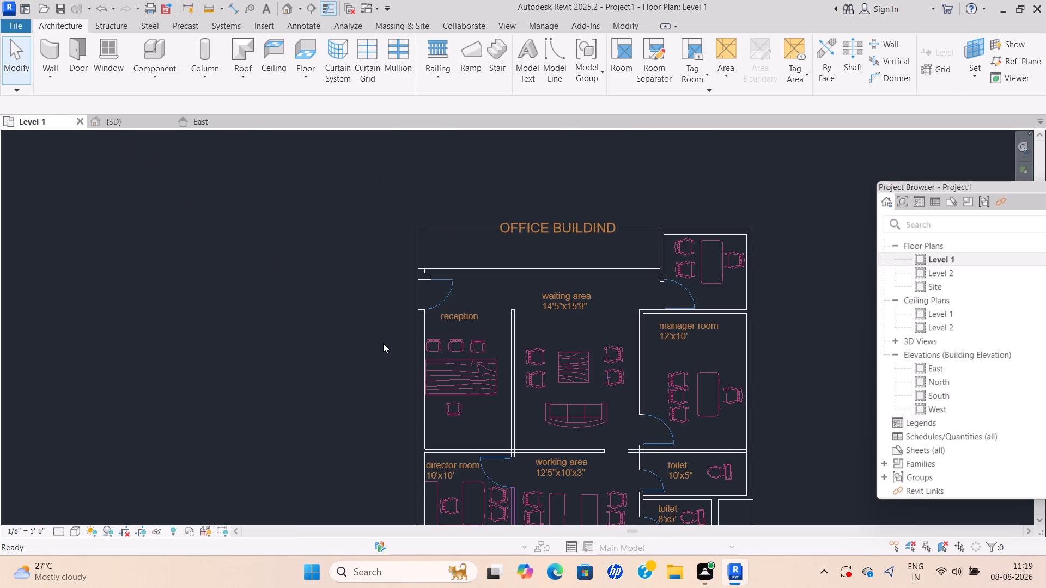
scroll(696, 425, "up", 8)
scroll(697, 425, "down", 3)
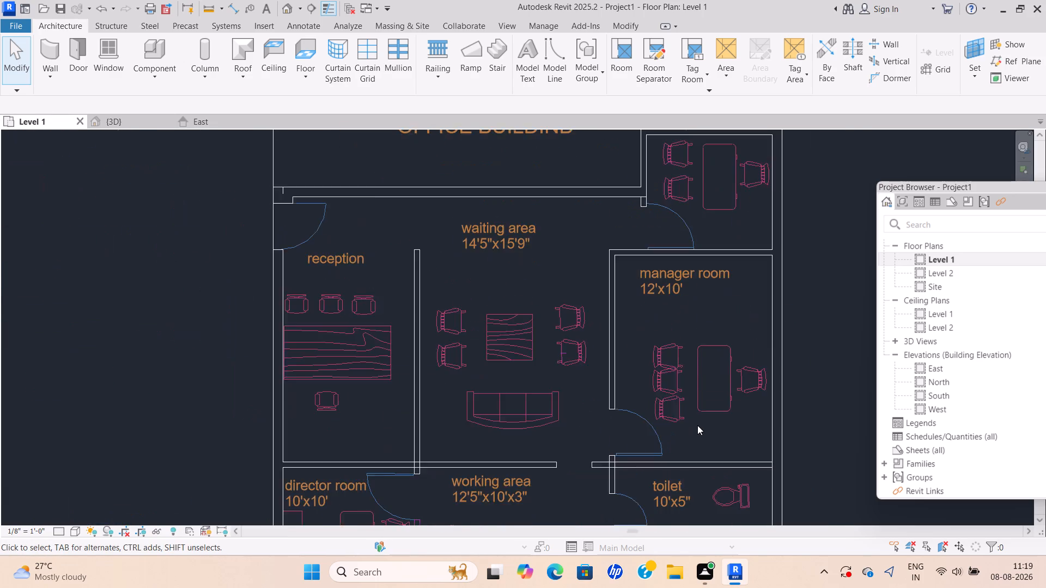
scroll(697, 425, "down", 5)
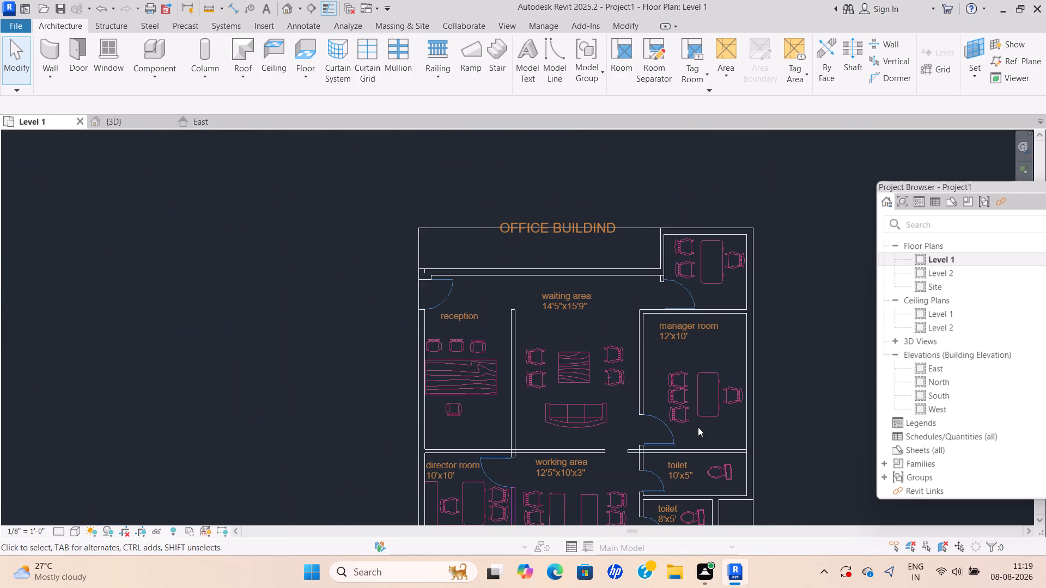
scroll(765, 439, "up", 1)
scroll(715, 420, "down", 2)
middle_click_drag(703, 409, 599, 182)
scroll(560, 369, "up", 4)
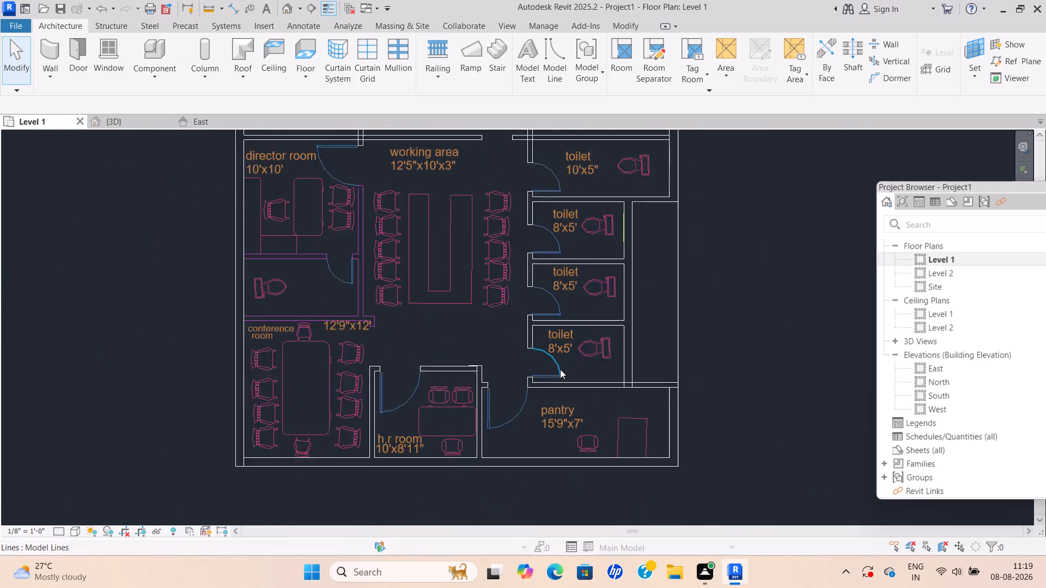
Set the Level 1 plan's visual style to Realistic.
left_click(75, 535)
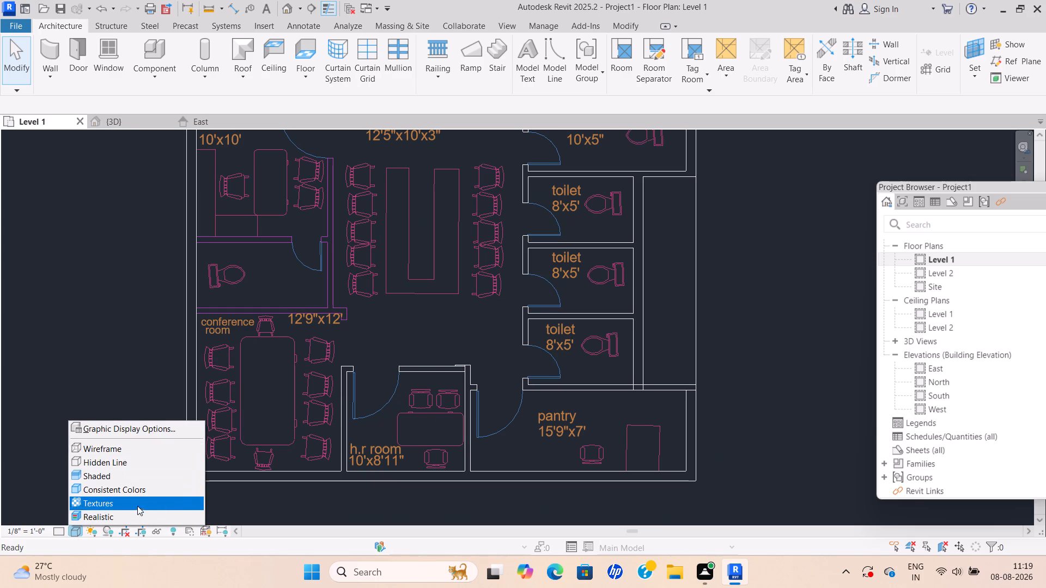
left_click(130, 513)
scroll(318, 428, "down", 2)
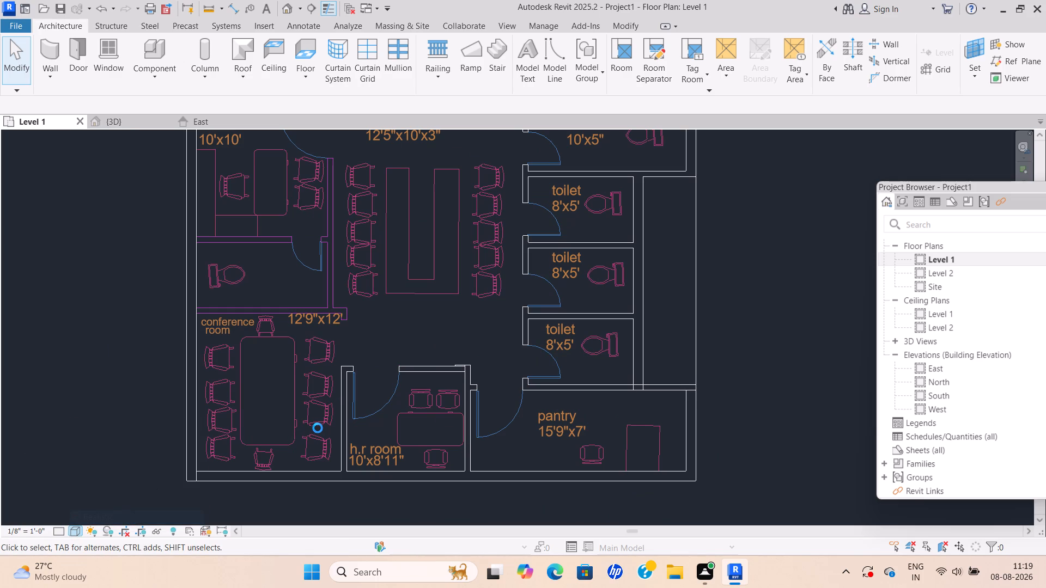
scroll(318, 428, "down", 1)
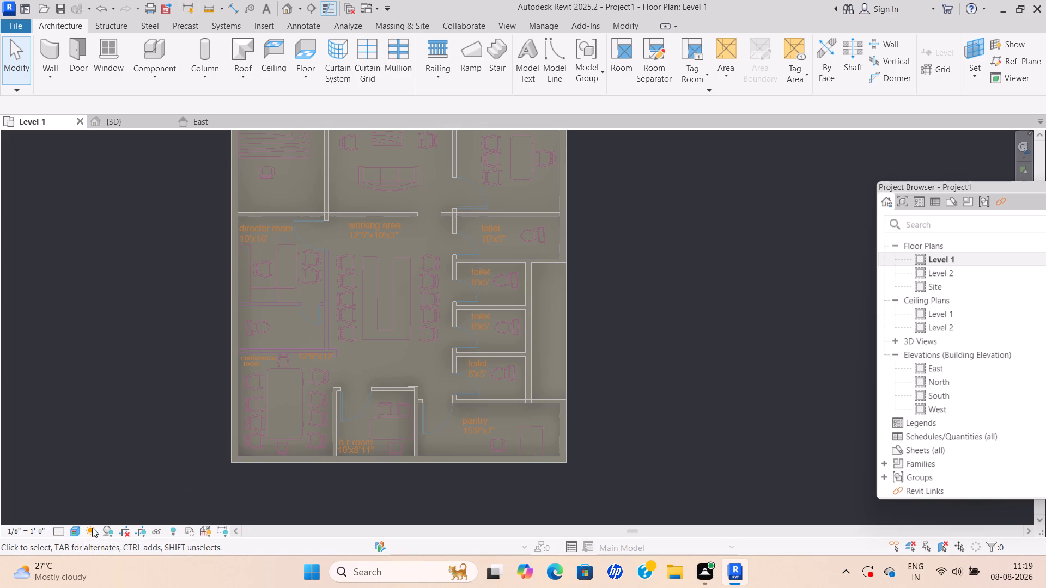
Set the Level 1 plan's visual style to Wireframe.
left_click(74, 529)
left_click(147, 450)
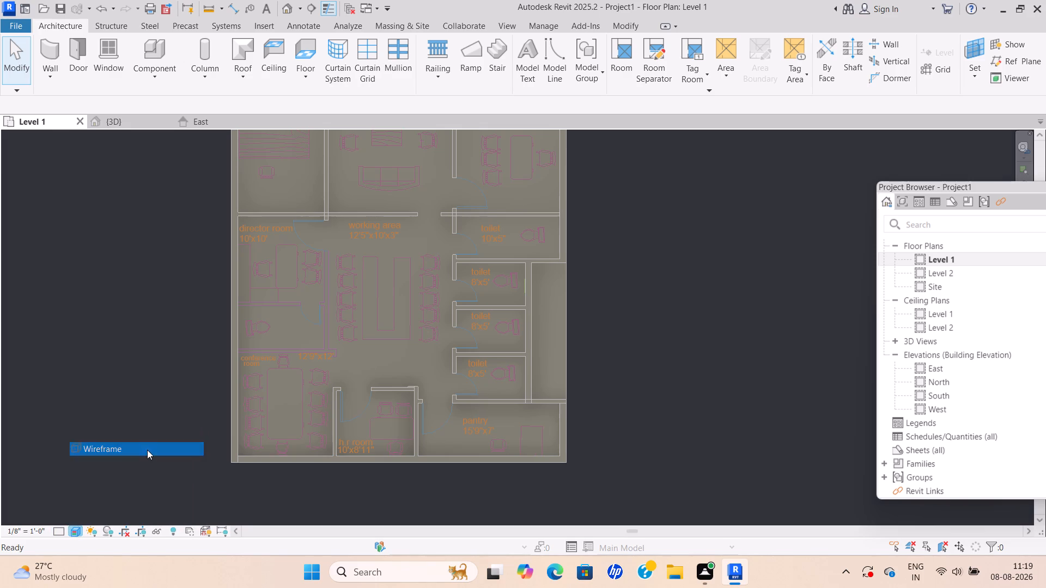
Examine the wireframe Level 1 plan's walls, windows and door openings from the reception entrance to the toilets and pantry.
middle_click_drag(479, 397, 410, 506)
middle_click_drag(212, 307, 364, 414)
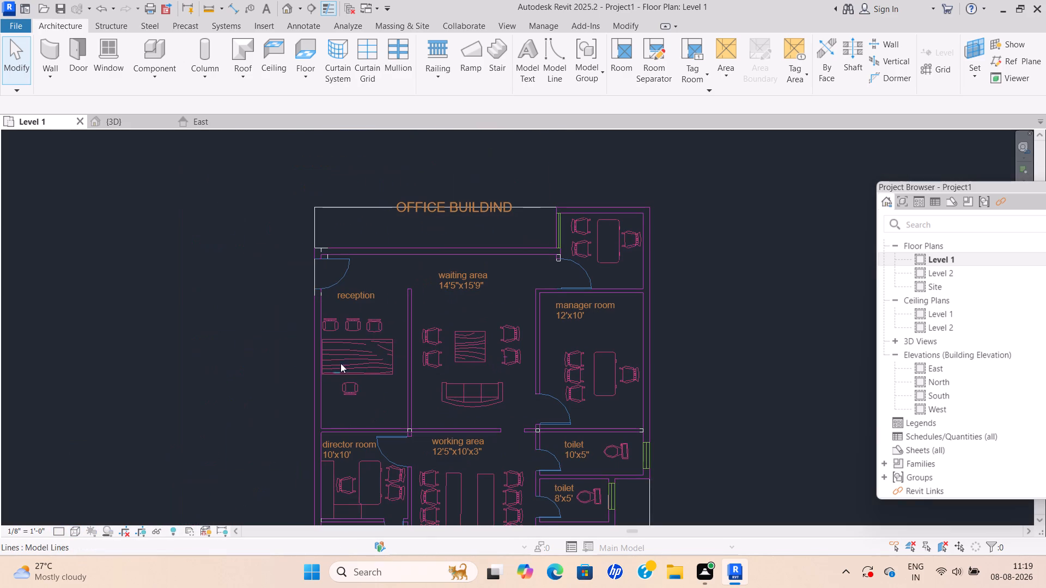
scroll(377, 270, "up", 8)
middle_click_drag(330, 267, 346, 339)
scroll(335, 334, "down", 10)
middle_click_drag(339, 326, 374, 243)
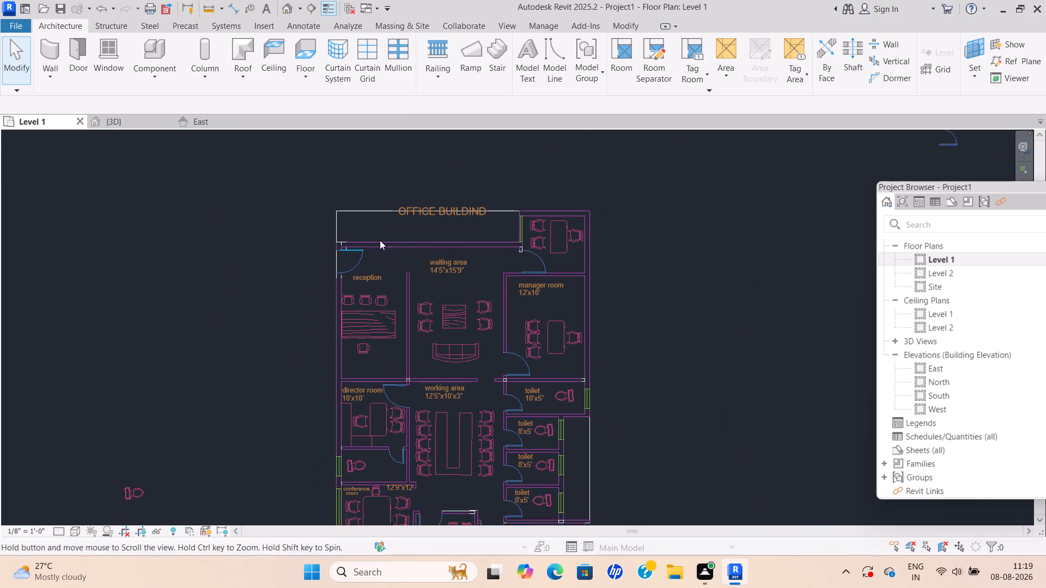
scroll(473, 364, "up", 4)
scroll(473, 363, "down", 4)
middle_click_drag(474, 350, 471, 286)
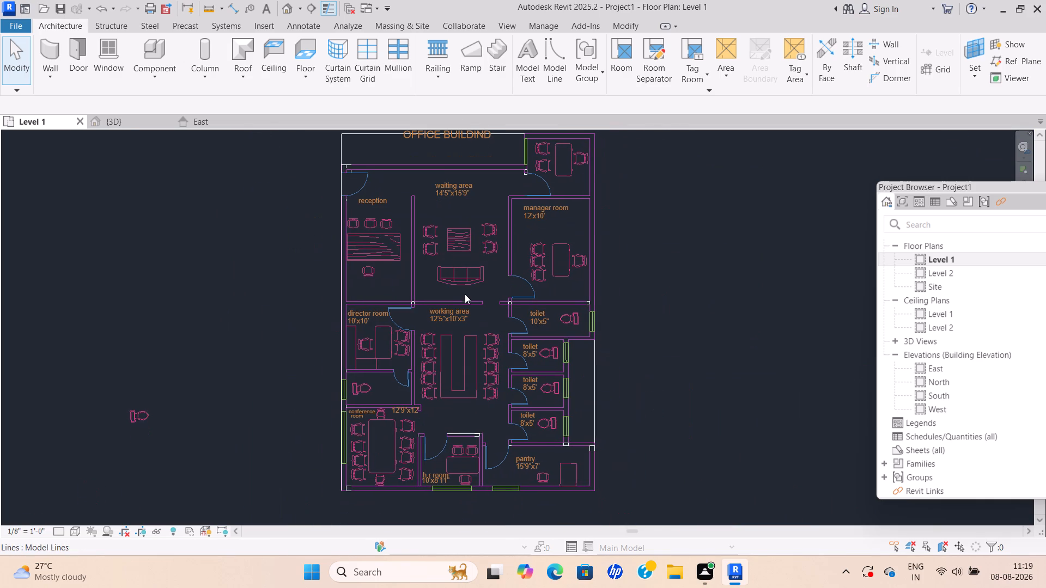
scroll(507, 431, "up", 13)
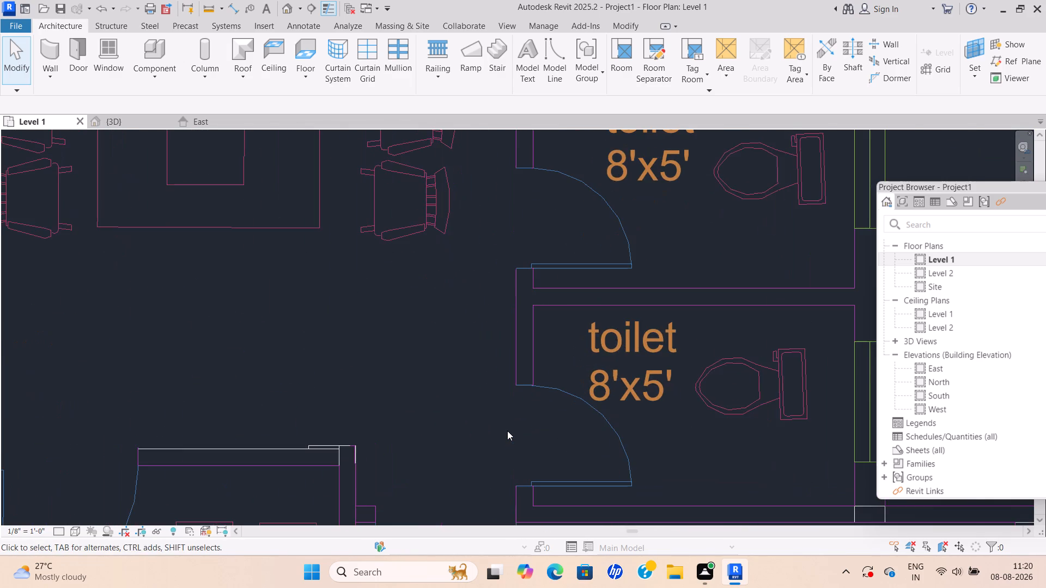
scroll(502, 435, "up", 6)
scroll(500, 436, "down", 13)
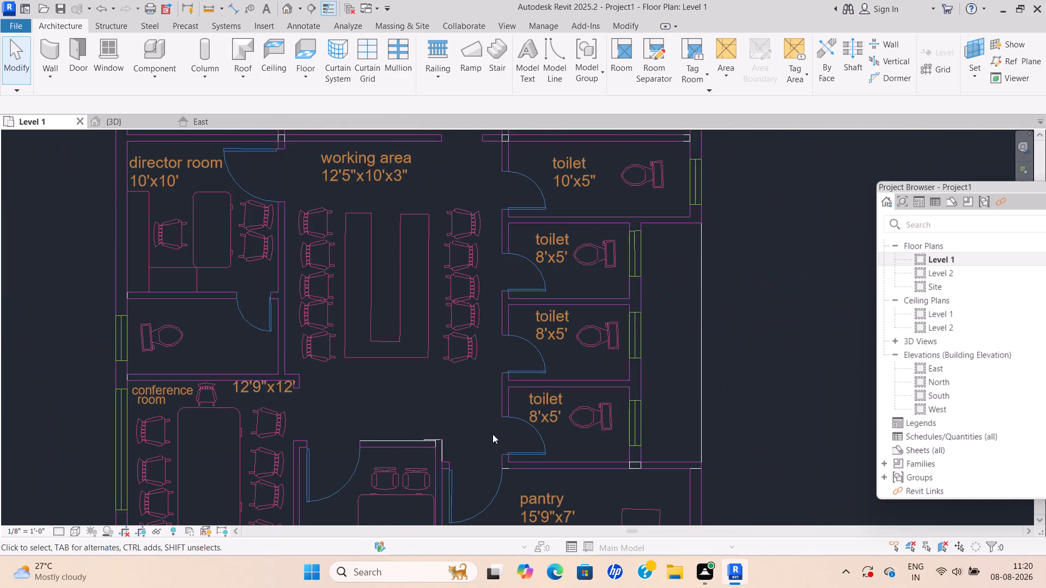
scroll(492, 434, "down", 4)
middle_click_drag(492, 434, 482, 460)
Inspect the junction of the 5" walls between the reception, director room and working area, and clear the selection.
scroll(381, 285, "up", 6)
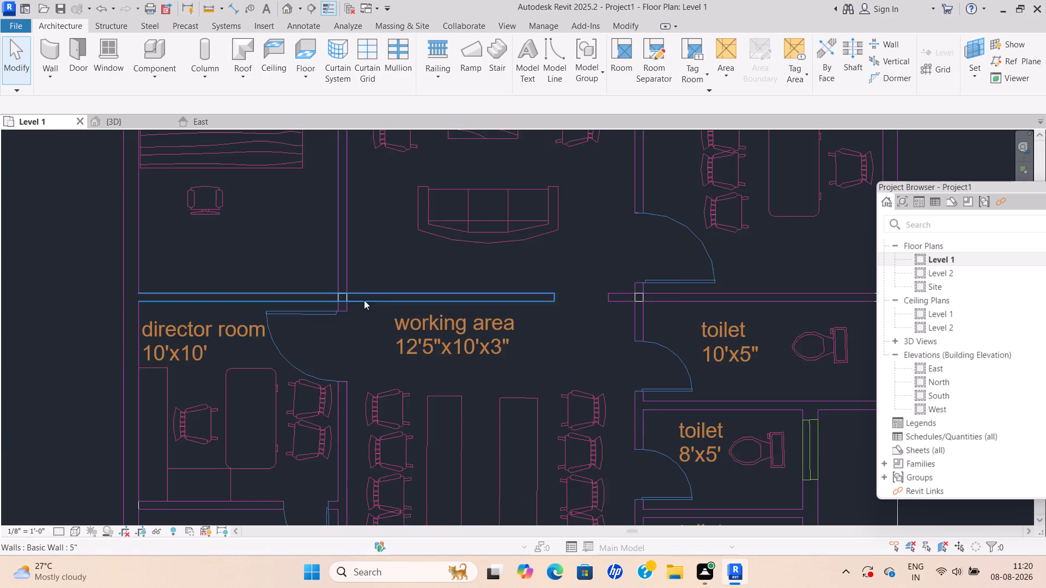
scroll(336, 315, "up", 6)
scroll(348, 258, "up", 7)
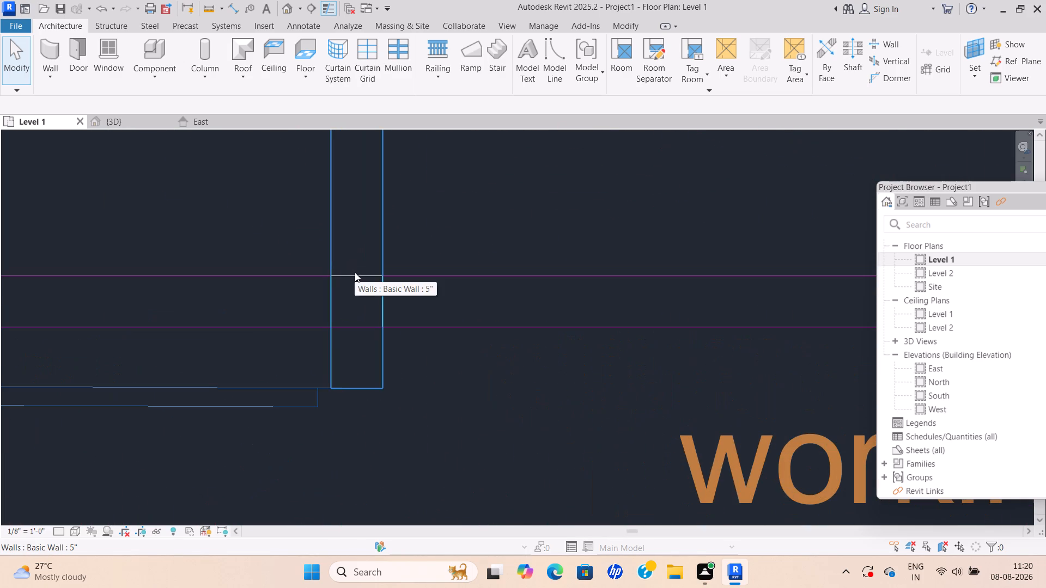
left_click(355, 272)
key("Escape")
scroll(392, 297, "down", 4)
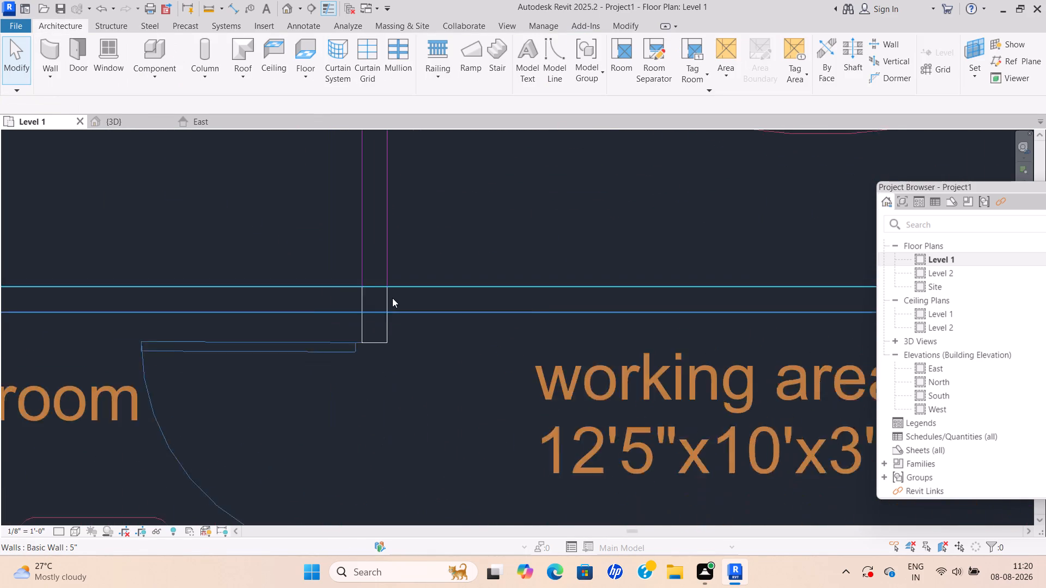
scroll(392, 298, "down", 7)
key("Escape")
scroll(455, 328, "down", 7)
key("Escape")
scroll(599, 381, "down", 3)
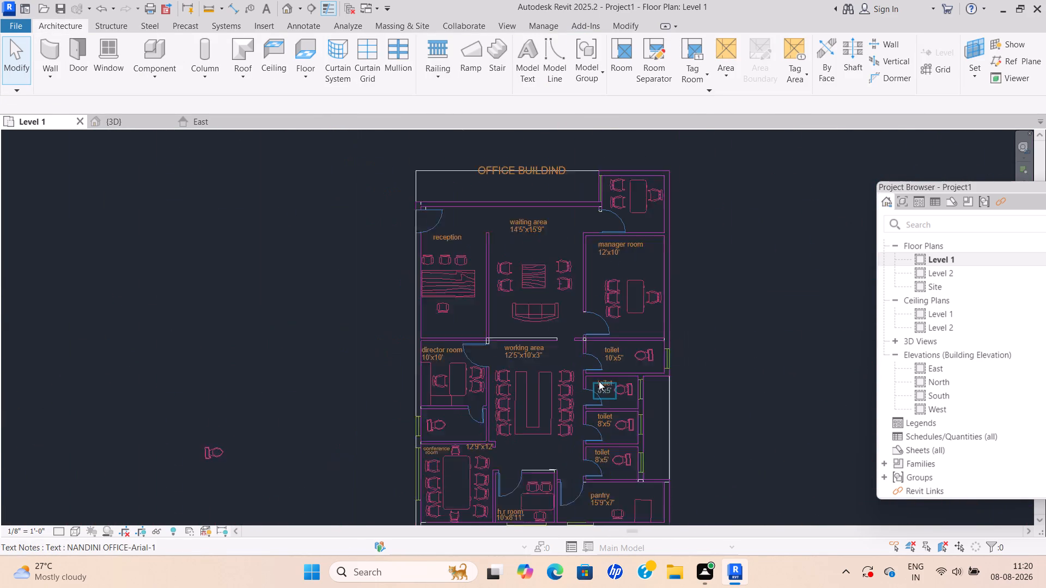
Examine the wireframe Level 1 plan around the toilets, working area and outer 9" wall.
scroll(599, 381, "down", 1)
middle_click_drag(603, 381, 651, 323)
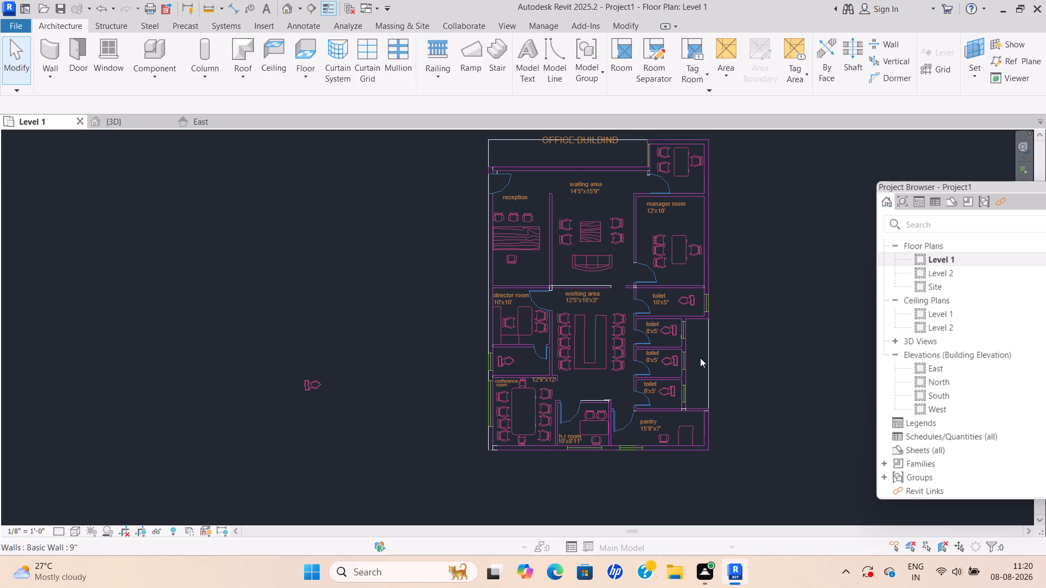
scroll(707, 356, "up", 13)
scroll(713, 357, "down", 8)
key("Escape")
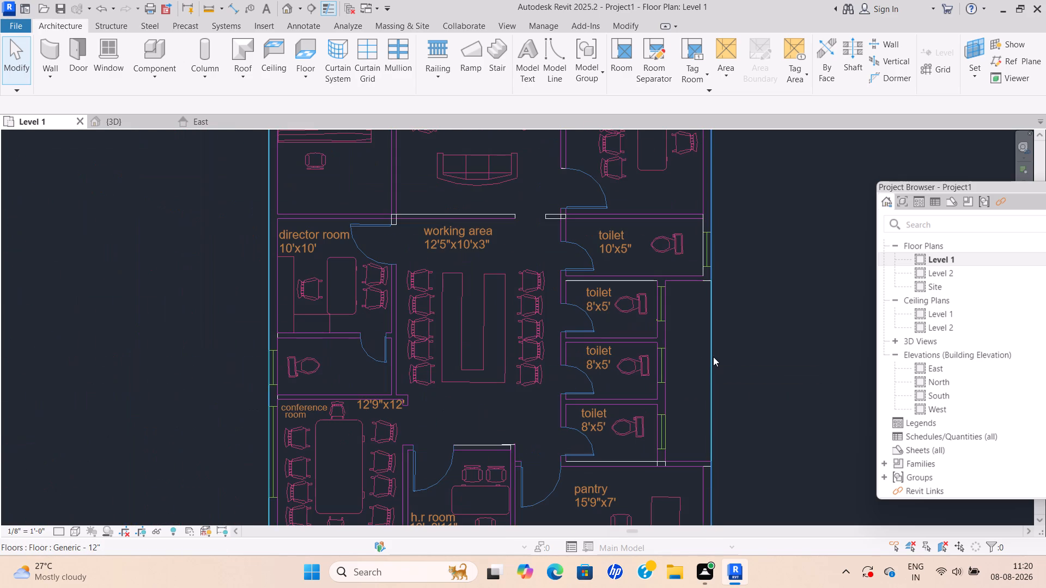
scroll(693, 280, "up", 13)
scroll(710, 270, "down", 9)
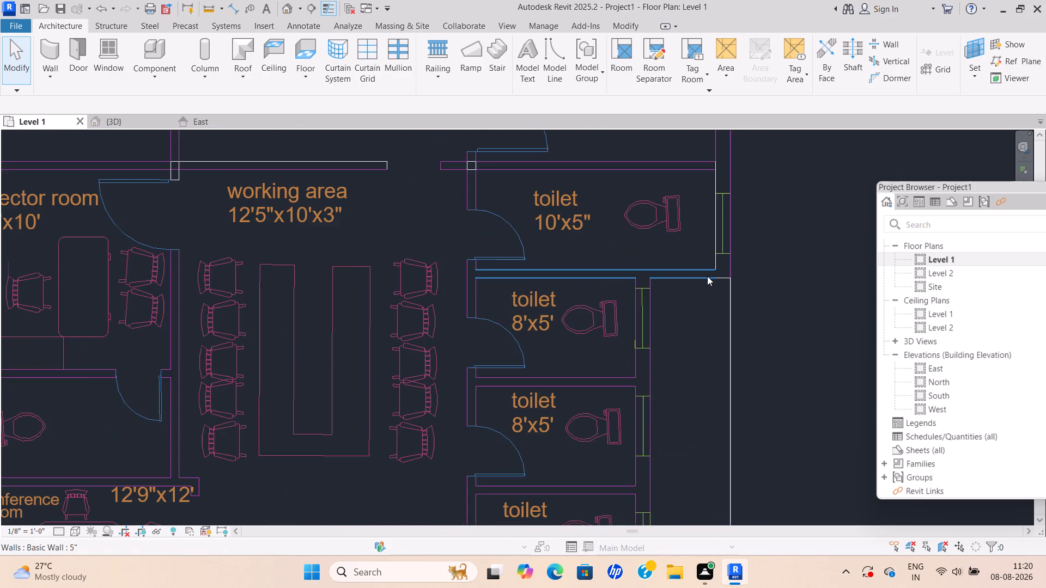
key("Escape")
scroll(707, 276, "down", 10)
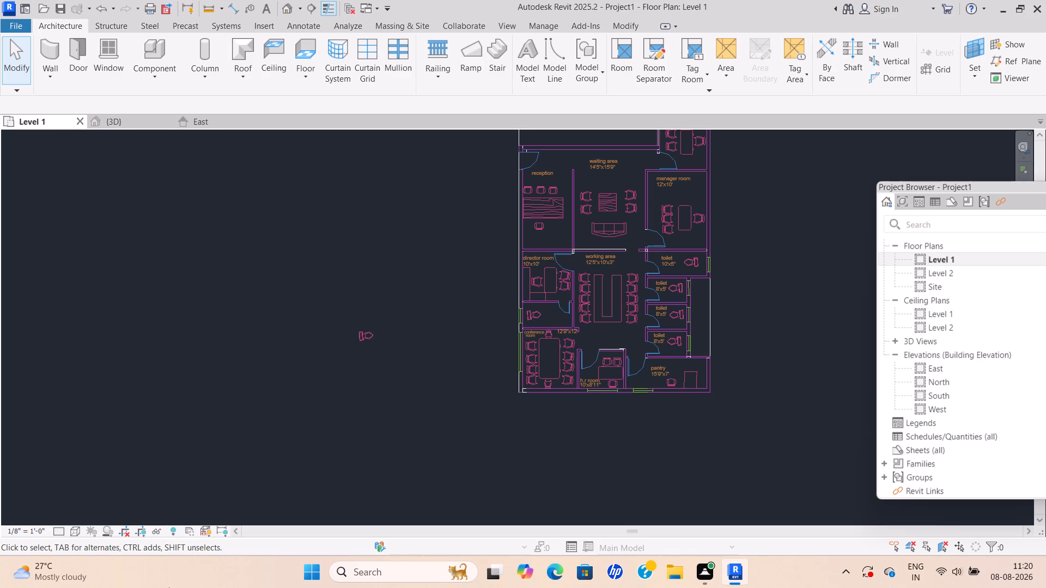
scroll(604, 328, "up", 1)
scroll(619, 237, "down", 1)
middle_click_drag(619, 237, 484, 315)
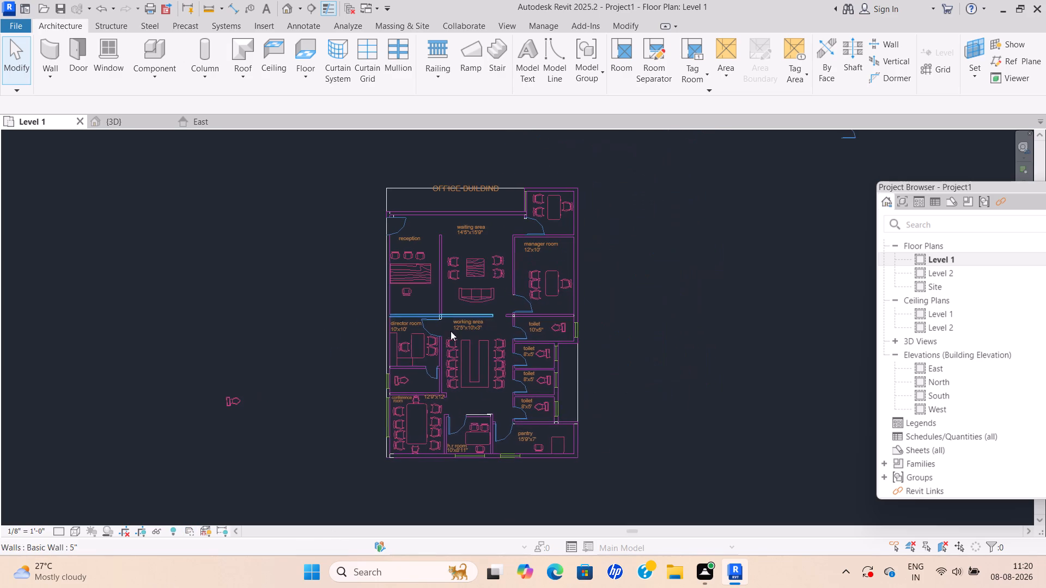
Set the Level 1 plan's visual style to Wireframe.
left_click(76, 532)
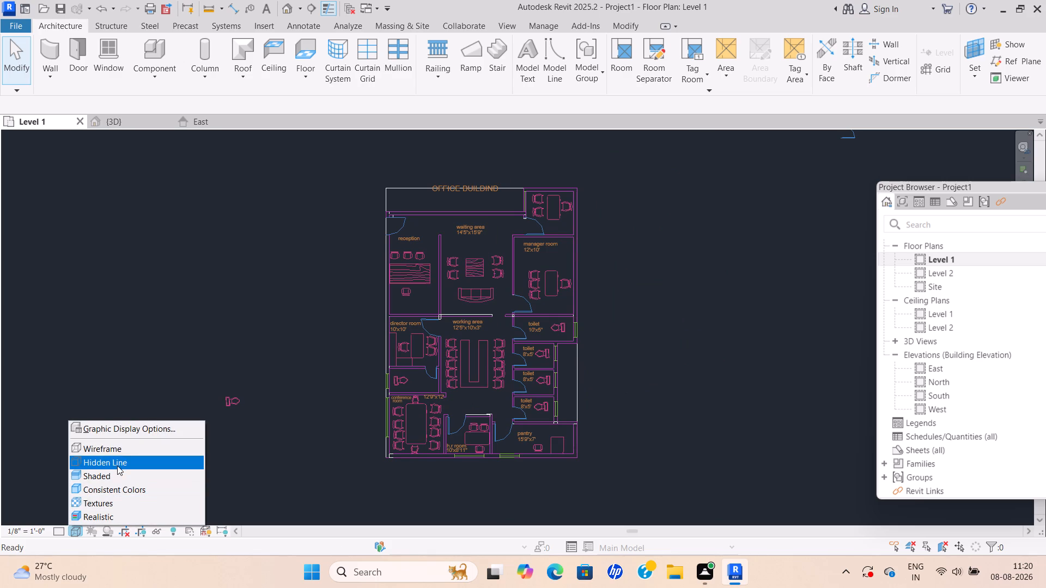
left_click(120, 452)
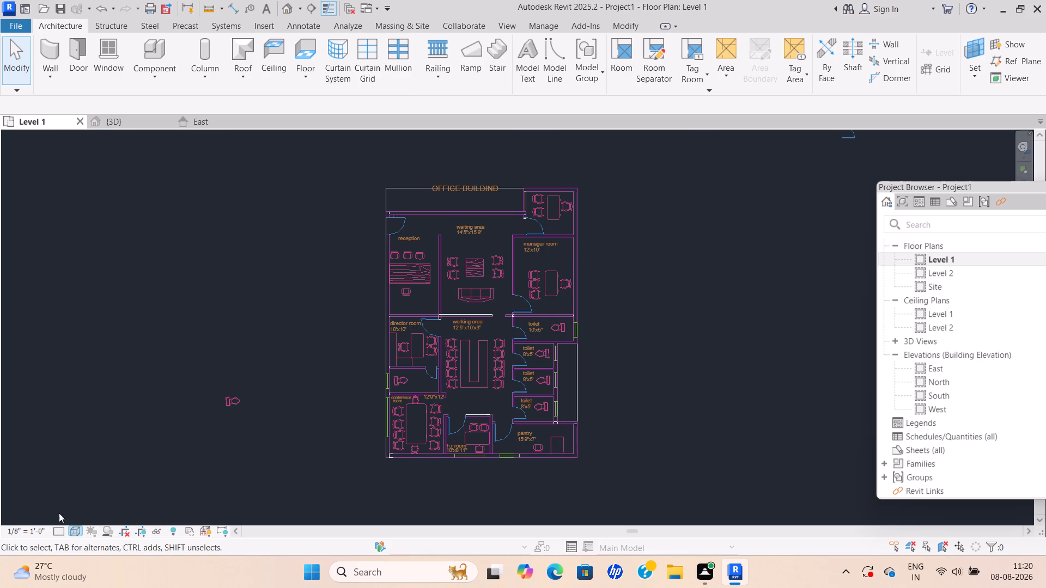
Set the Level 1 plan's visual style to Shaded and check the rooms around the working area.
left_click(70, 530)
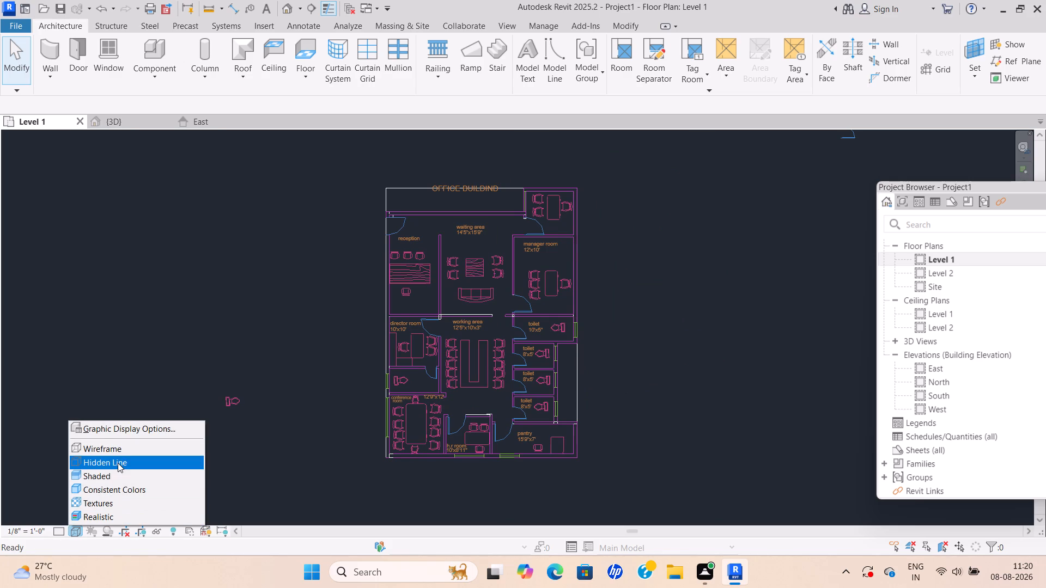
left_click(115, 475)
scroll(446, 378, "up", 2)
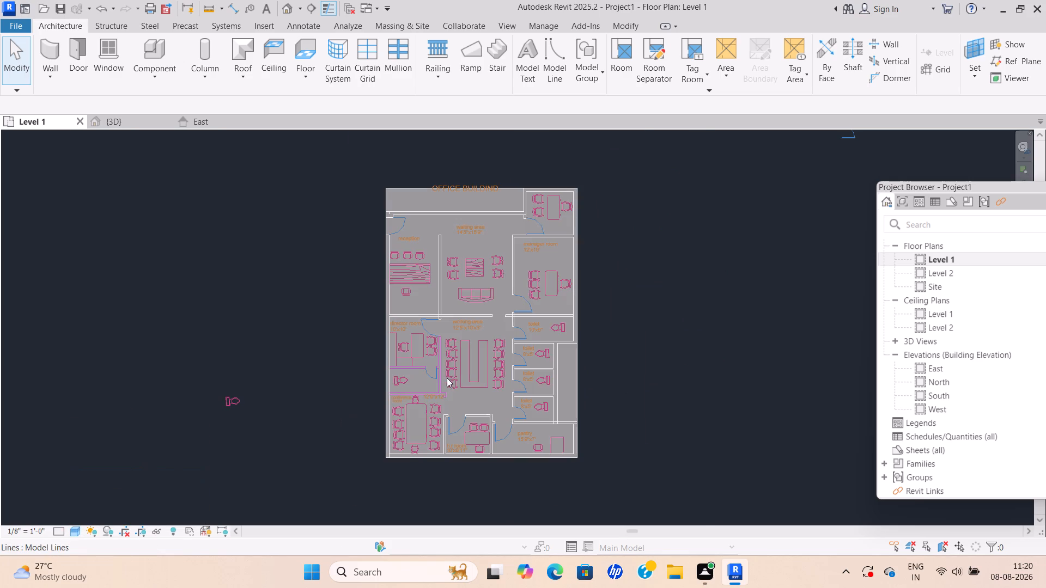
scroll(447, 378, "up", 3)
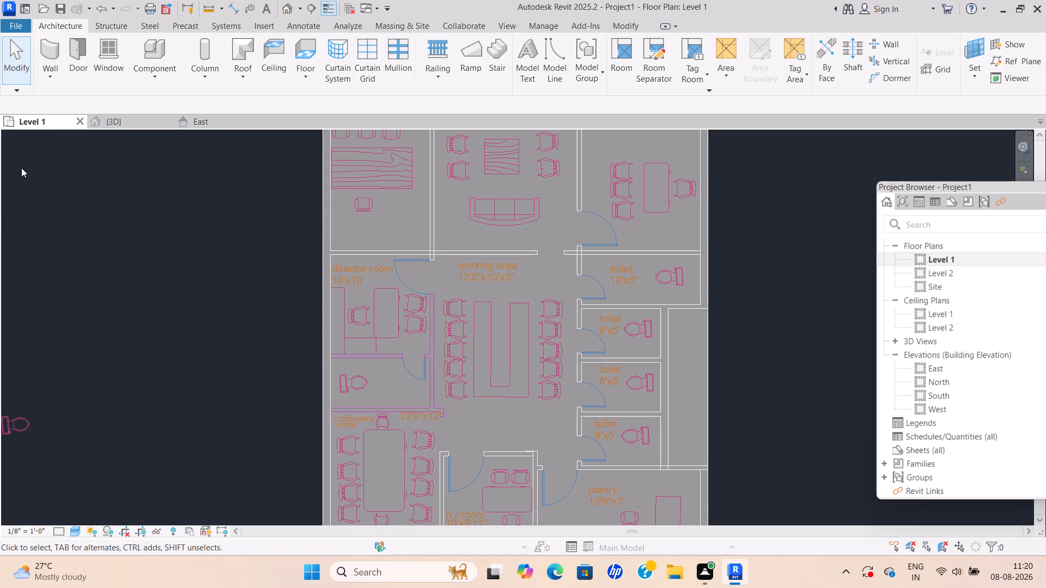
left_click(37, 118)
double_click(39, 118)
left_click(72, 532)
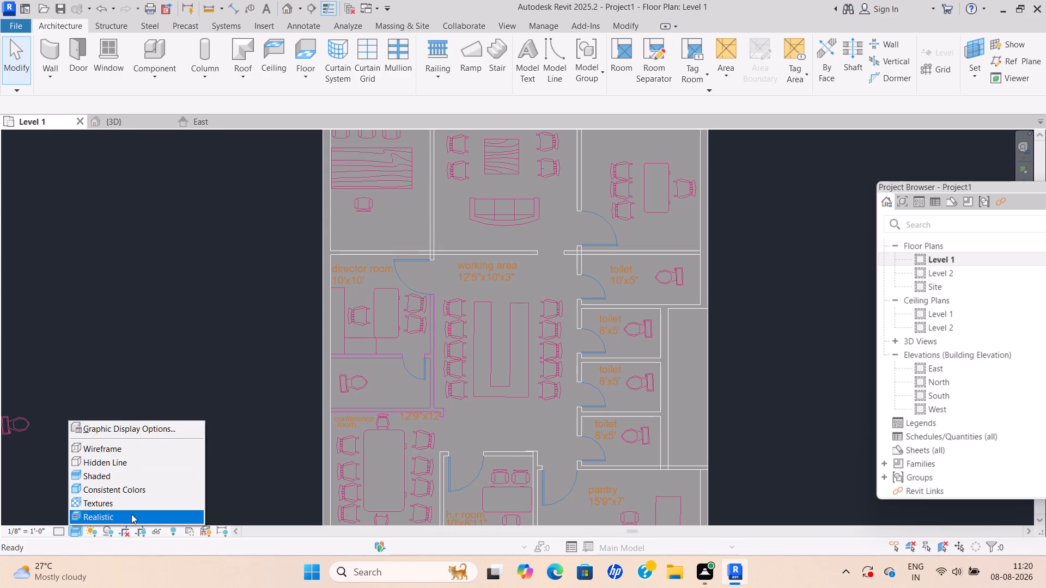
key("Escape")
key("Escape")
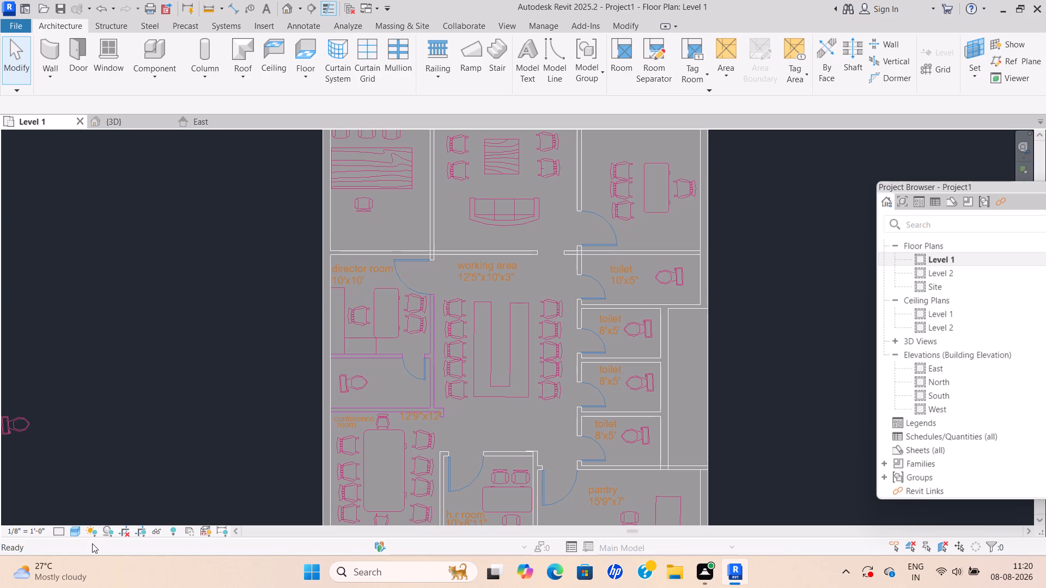
Undo the last three visual style changes of the Level 1 plan.
scroll(197, 528, "down", 3)
key("ctrl+z")
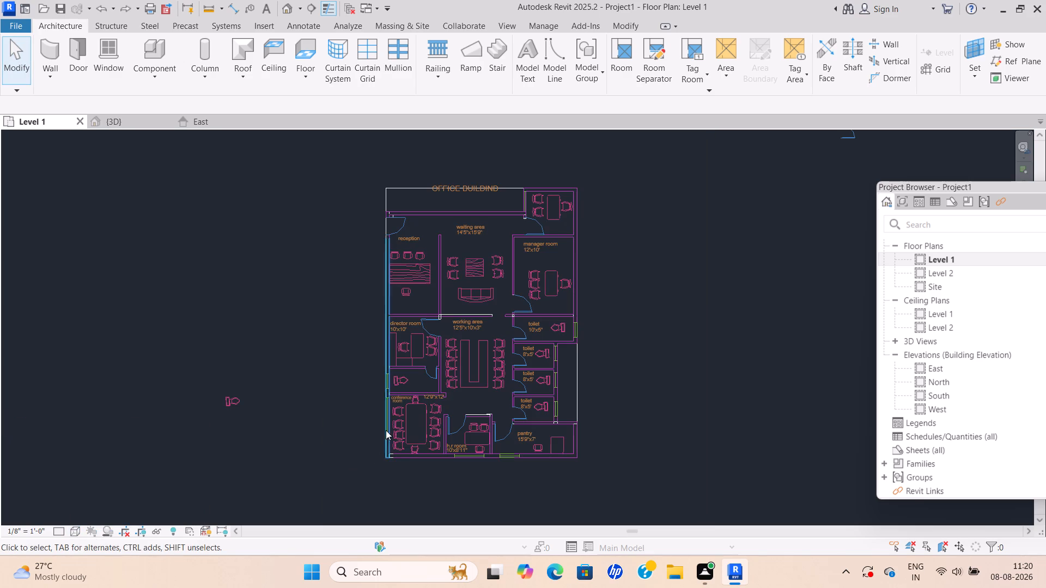
key("ctrl+z")
scroll(483, 328, "down", 3)
key("ctrl+z")
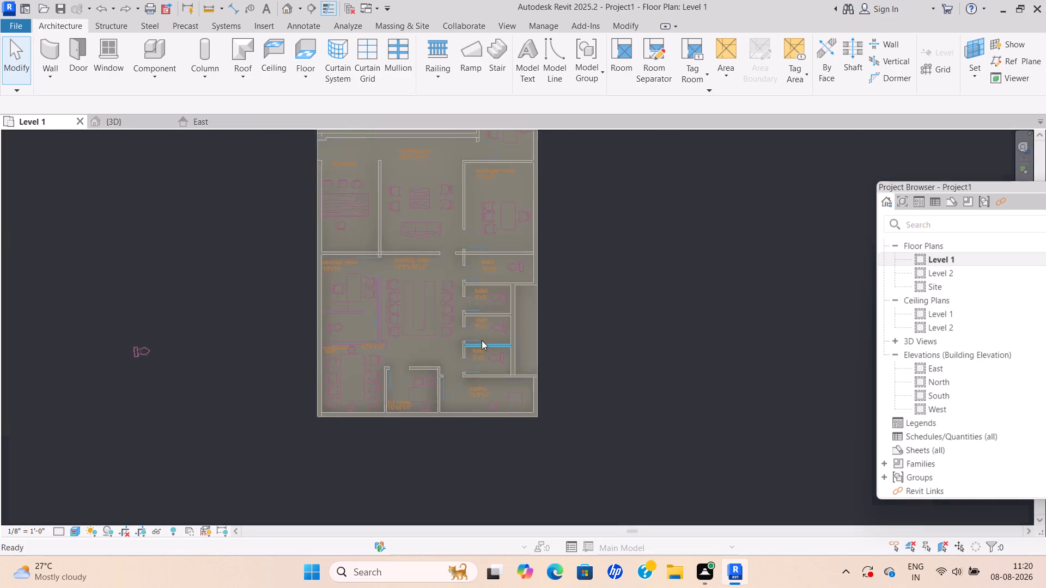
Examine the Level 1 walls around the toilets, the narrow space beside them and the pantry.
scroll(476, 348, "down", 5)
middle_click_drag(503, 328, 479, 454)
middle_click_drag(521, 293, 527, 295)
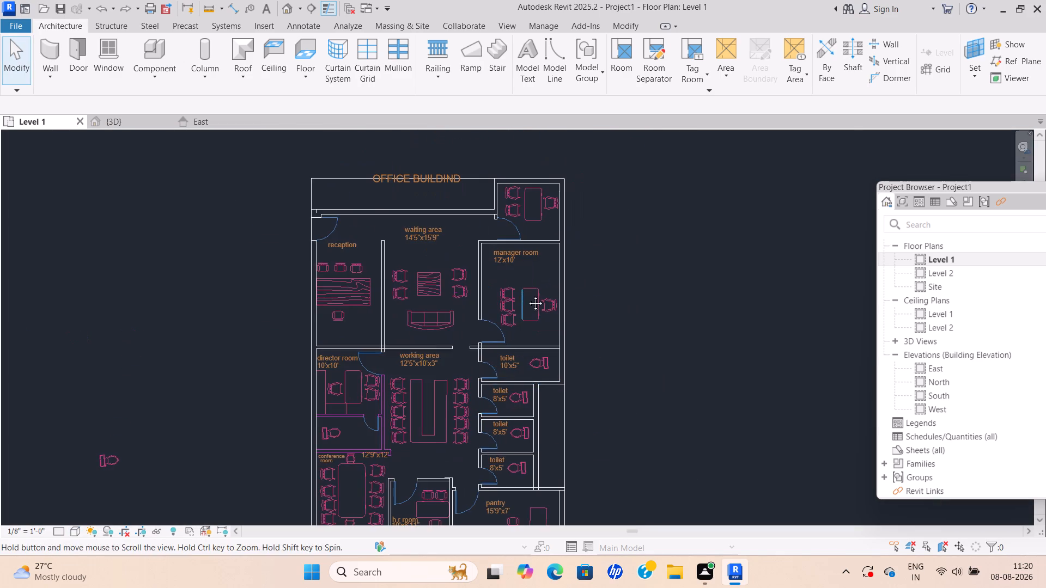
middle_click_drag(527, 295, 488, 403)
middle_click_drag(526, 430, 504, 259)
scroll(501, 424, "up", 4)
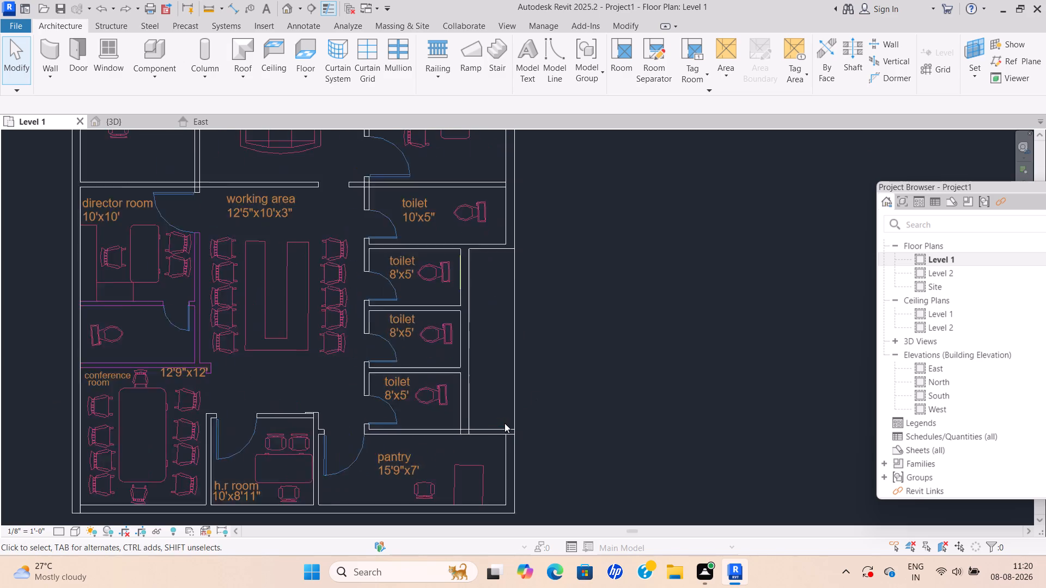
scroll(504, 423, "up", 8)
scroll(413, 408, "down", 7)
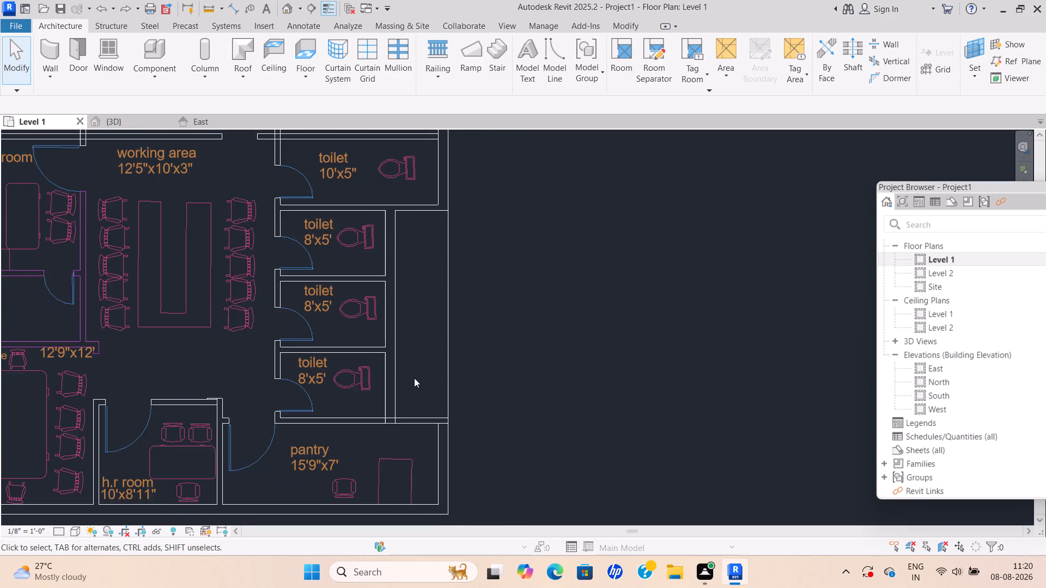
middle_click_drag(416, 378, 445, 431)
scroll(460, 257, "up", 5)
scroll(472, 304, "up", 5)
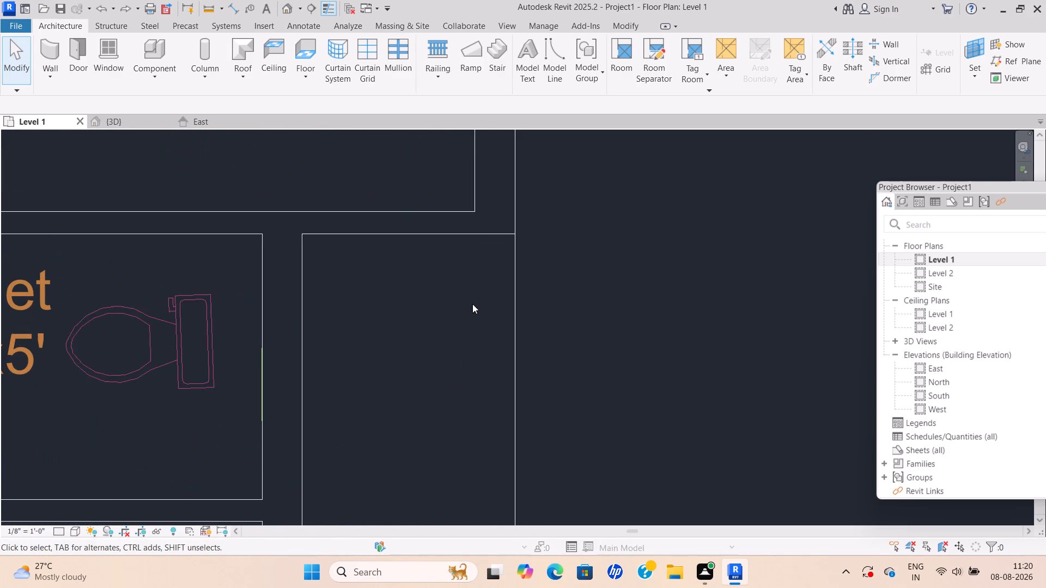
scroll(472, 304, "down", 7)
scroll(586, 324, "down", 2)
middle_click_drag(582, 327, 636, 269)
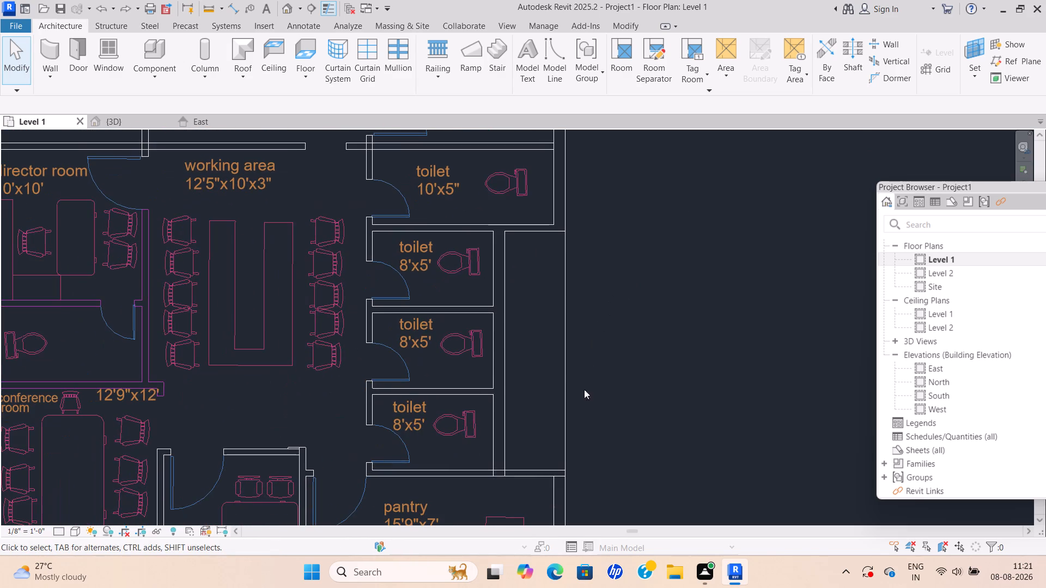
scroll(526, 482, "up", 5)
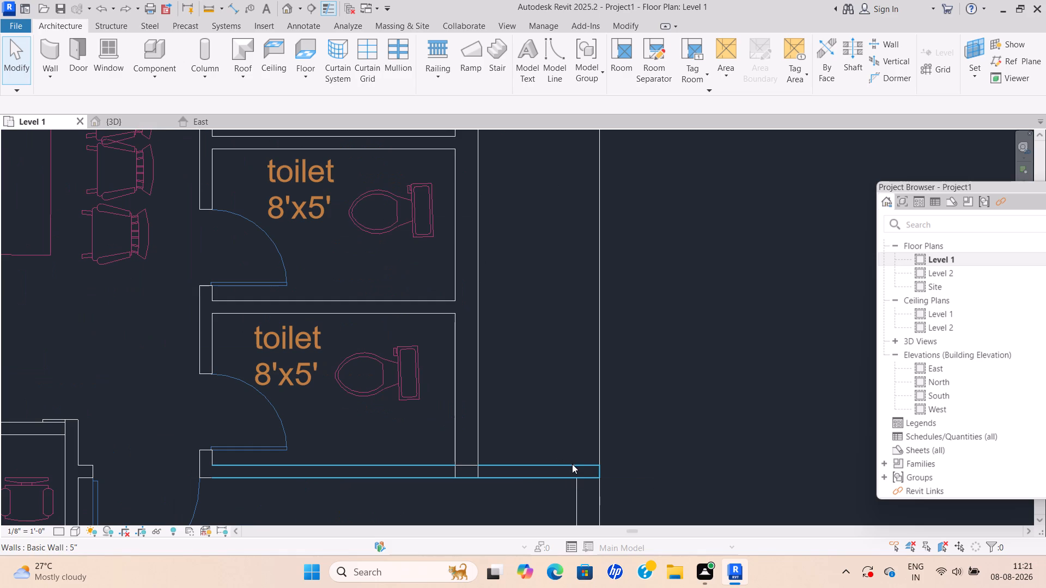
scroll(670, 384, "down", 5)
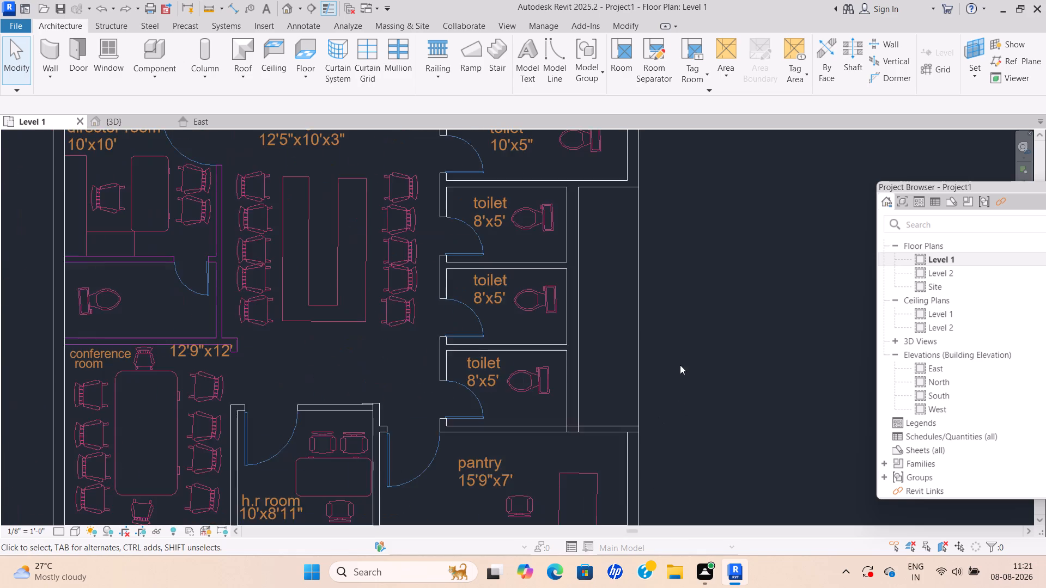
Undo the last two edits in the Level 1 plan.
scroll(680, 364, "down", 1)
middle_click_drag(684, 366, 689, 444)
scroll(647, 344, "down", 2)
key("ctrl+z")
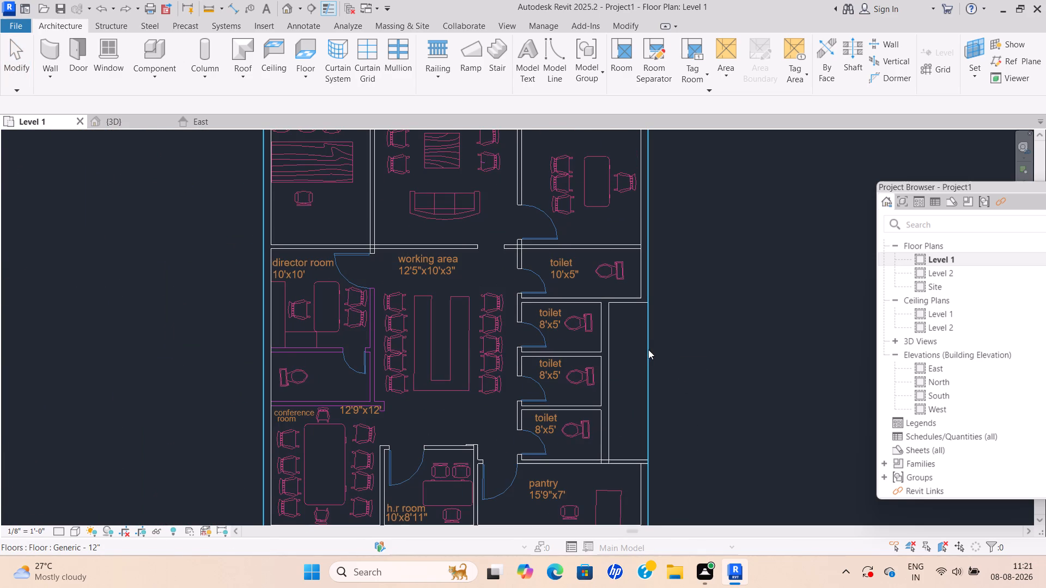
key("ctrl+z")
Examine the Level 1 plan from the reception and manager room down to the h.r room's 5" wall.
scroll(670, 360, "down", 3)
middle_click_drag(670, 360, 327, 234)
scroll(522, 308, "down", 1)
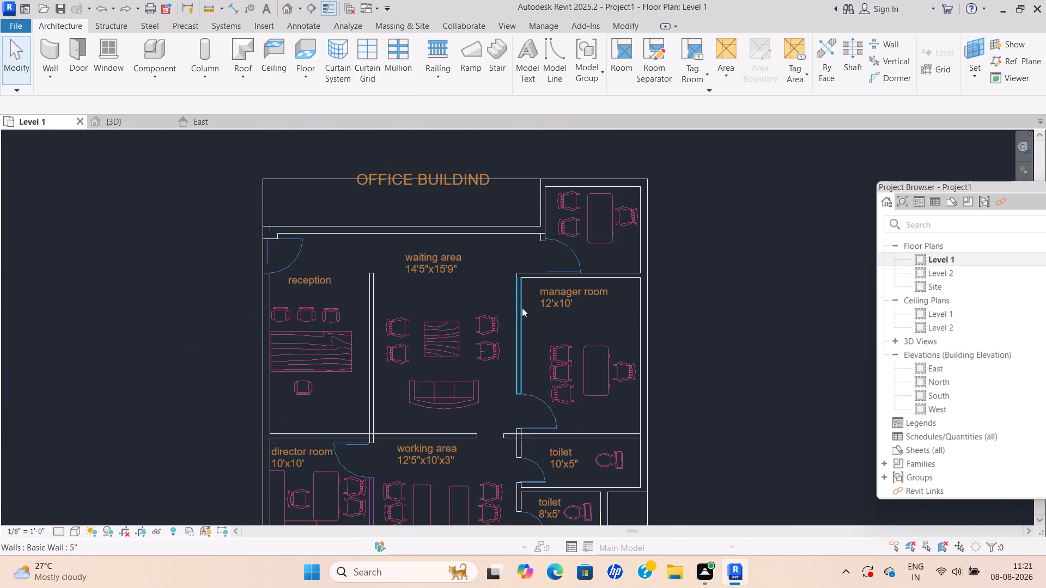
scroll(659, 351, "down", 2)
middle_click_drag(653, 344, 634, 313)
scroll(635, 378, "down", 2)
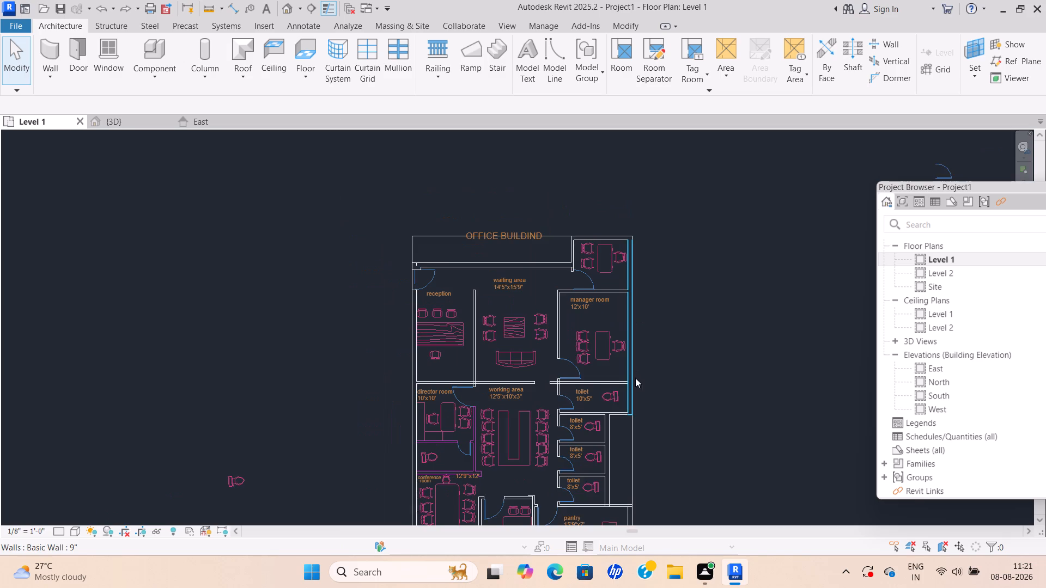
middle_click_drag(632, 366, 626, 311)
scroll(513, 446, "up", 13)
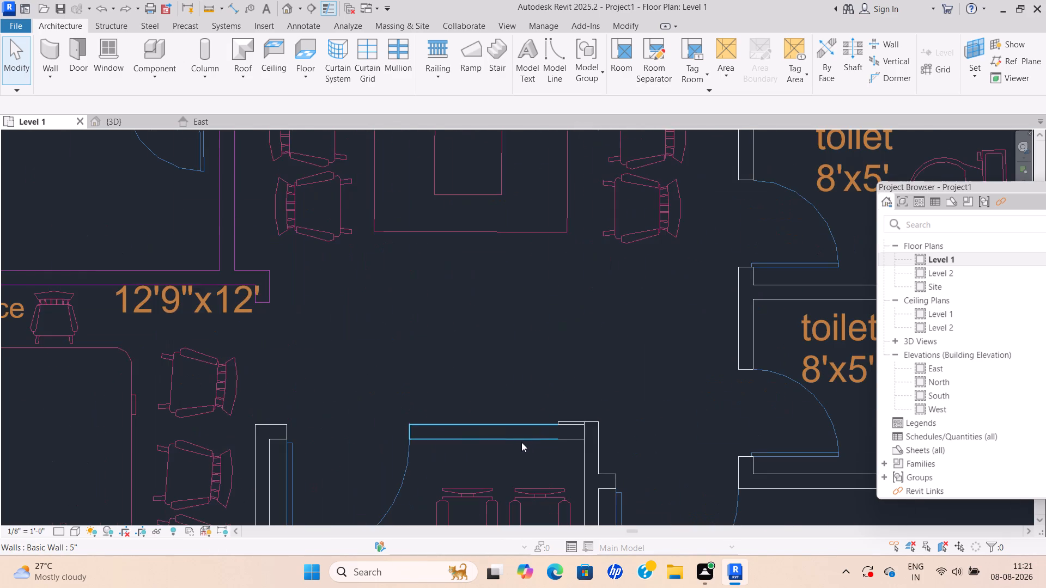
scroll(621, 422, "up", 4)
scroll(618, 421, "down", 14)
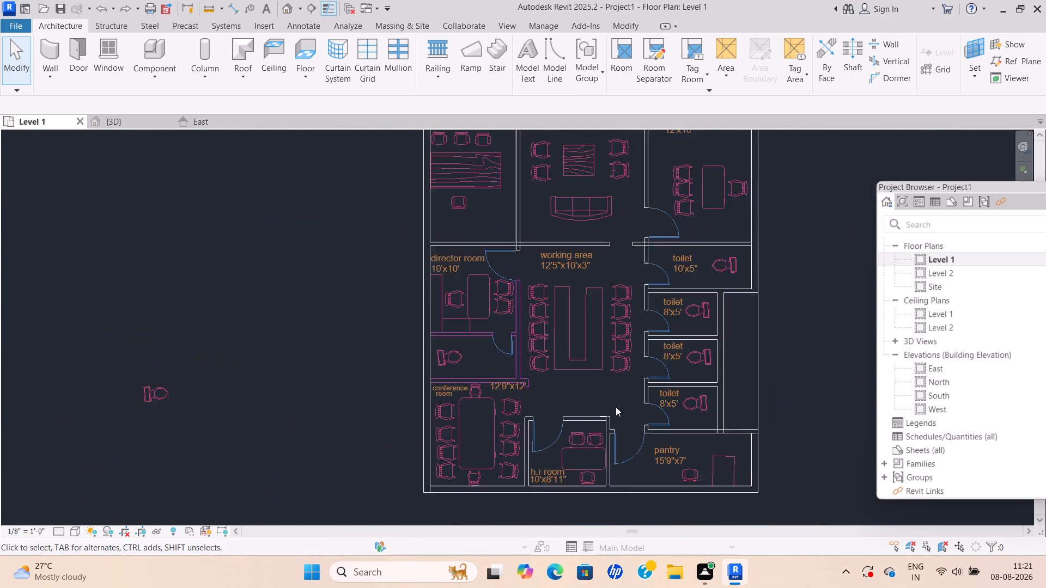
Undo two more edits, stepping back through the changes to the reception entrance's drawn door linework.
scroll(616, 407, "down", 1)
middle_click_drag(617, 406, 520, 405)
key("ctrl+z")
scroll(575, 401, "down", 4)
middle_click_drag(575, 400, 290, 268)
scroll(684, 397, "down", 2)
middle_click_drag(678, 389, 589, 256)
scroll(589, 256, "down", 1)
middle_click_drag(601, 418, 628, 360)
scroll(615, 387, "up", 7)
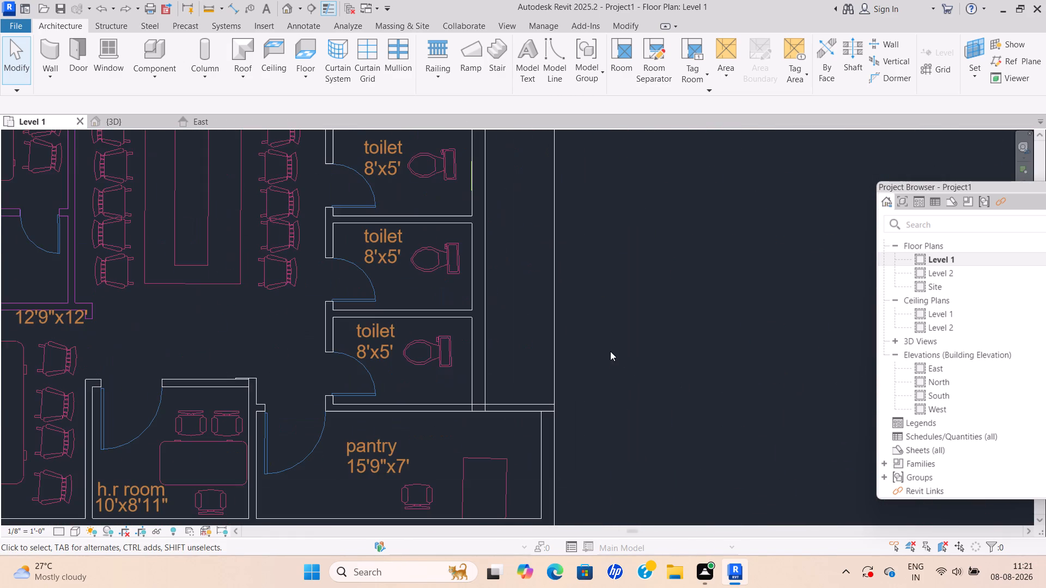
key("ctrl+z")
Examine the reception entrance, then the walls and door openings around the working area, the toilets and the space beside them.
scroll(590, 350, "up", 1)
scroll(588, 350, "down", 5)
middle_click_drag(435, 315, 267, 269)
middle_click_drag(623, 396, 585, 344)
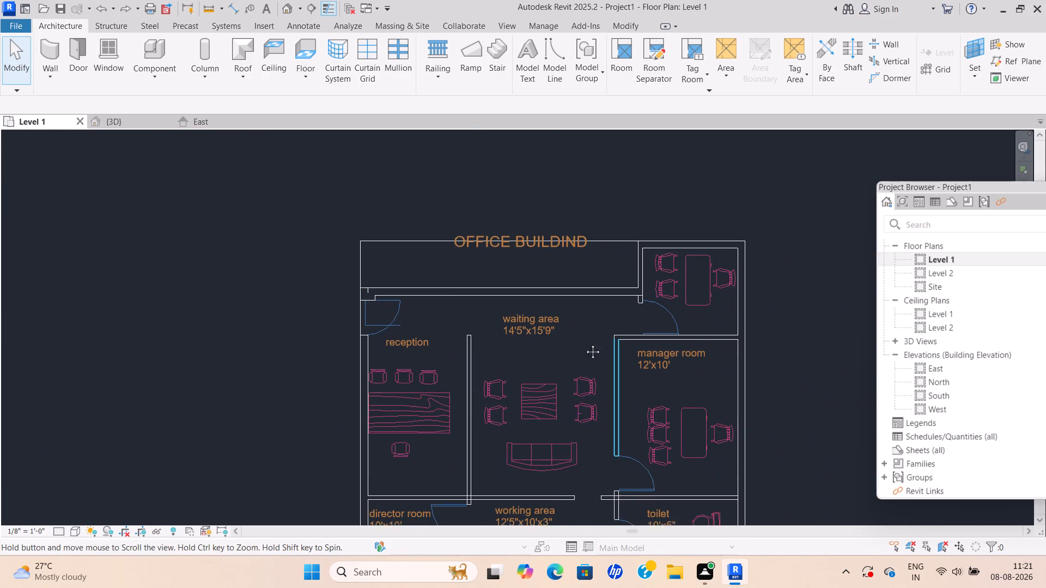
middle_click_drag(585, 344, 367, 107)
scroll(367, 107, "down", 1)
middle_click_drag(390, 247, 437, 228)
scroll(470, 263, "up", 14)
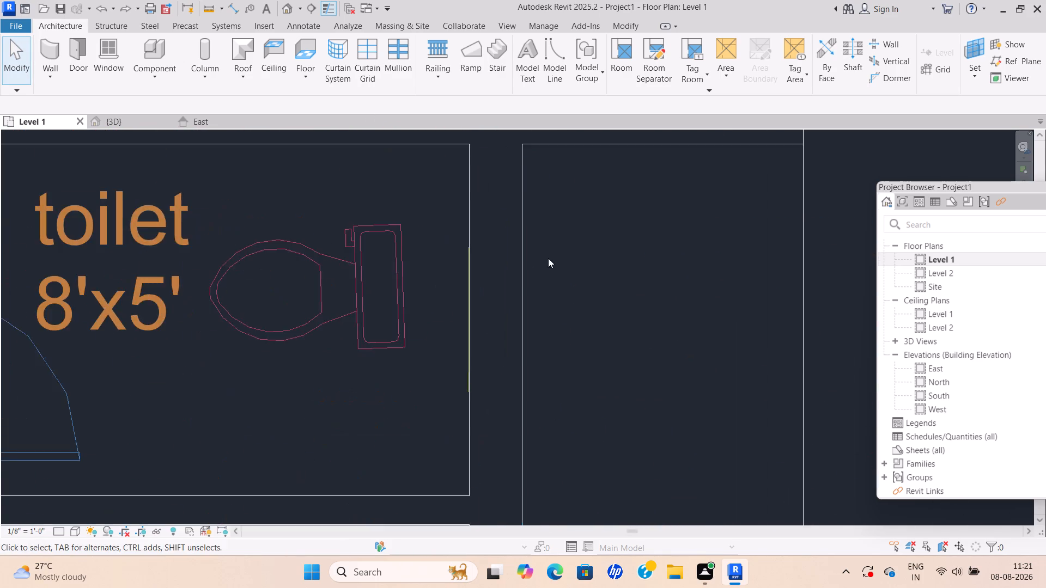
scroll(577, 250, "down", 11)
middle_click(577, 250)
middle_click_drag(583, 246, 556, 307)
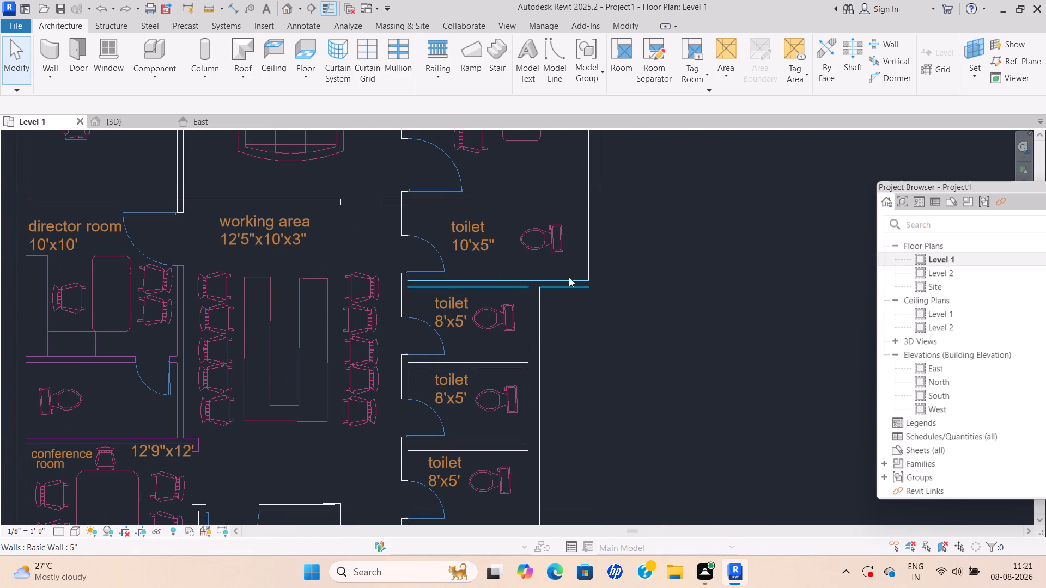
scroll(420, 185, "up", 5)
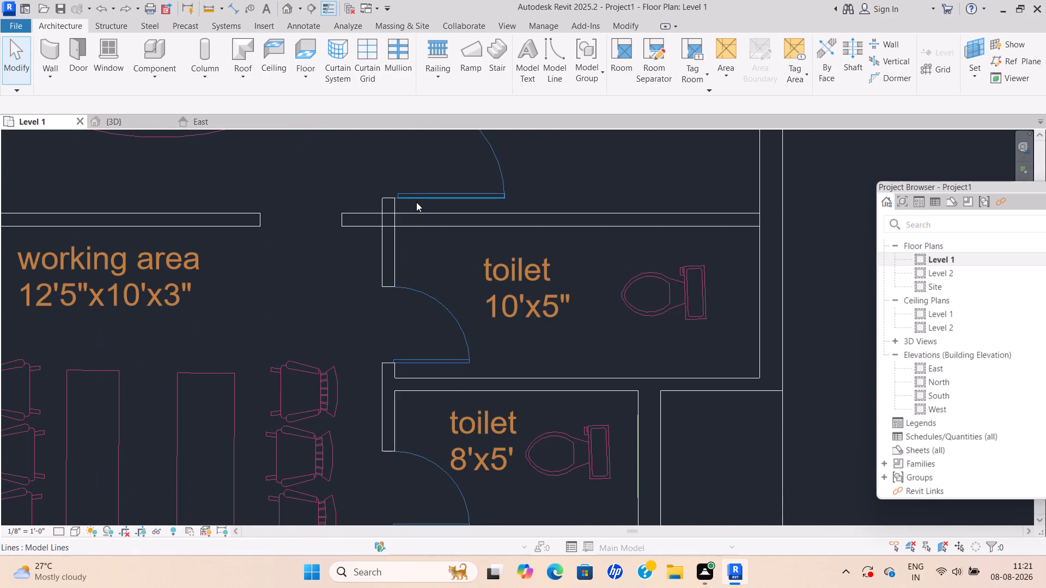
scroll(400, 208, "up", 7)
scroll(397, 210, "down", 14)
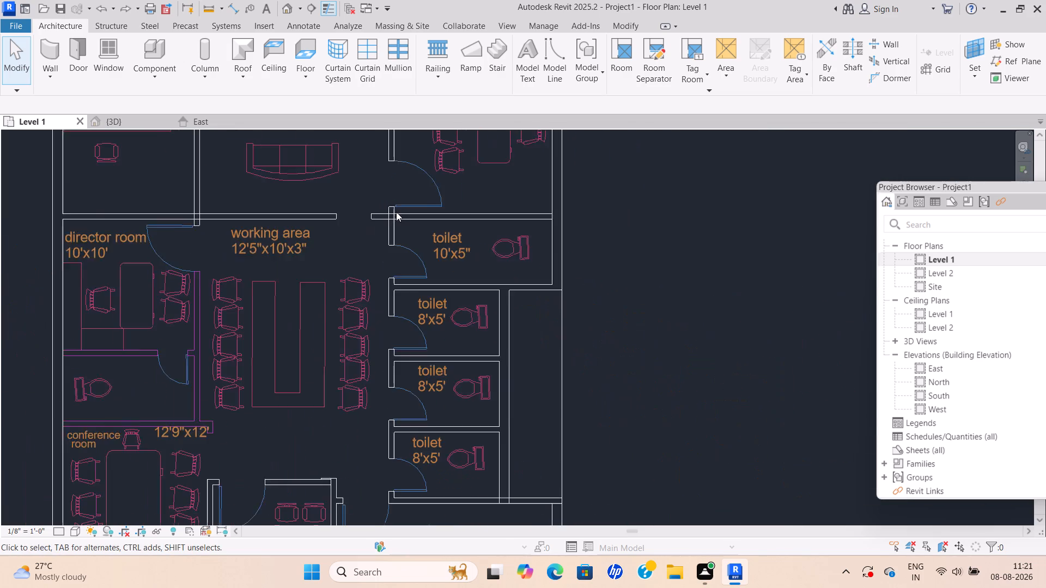
scroll(536, 339, "down", 4)
middle_click_drag(530, 344, 562, 351)
scroll(563, 353, "up", 4)
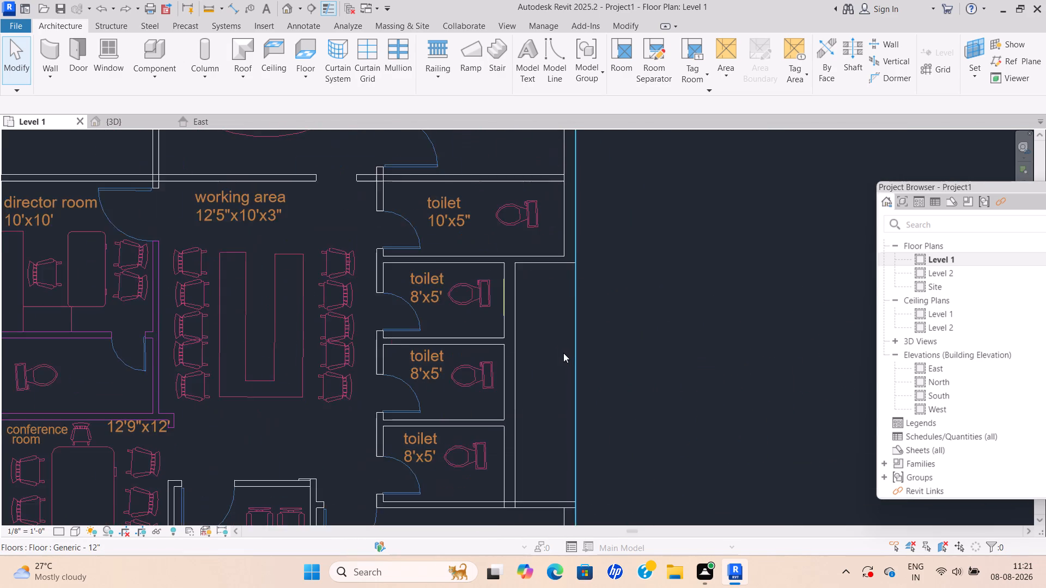
scroll(563, 353, "up", 6)
scroll(563, 353, "down", 7)
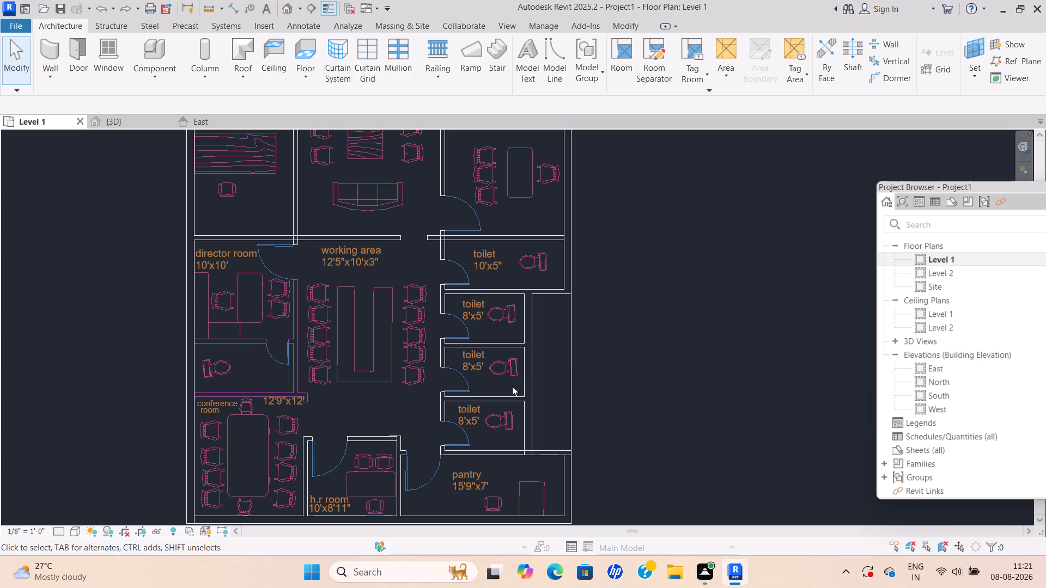
Undo four more edits in the Level 1 plan, stepping back through the reception entrance's drawn door linework.
scroll(587, 374, "down", 1)
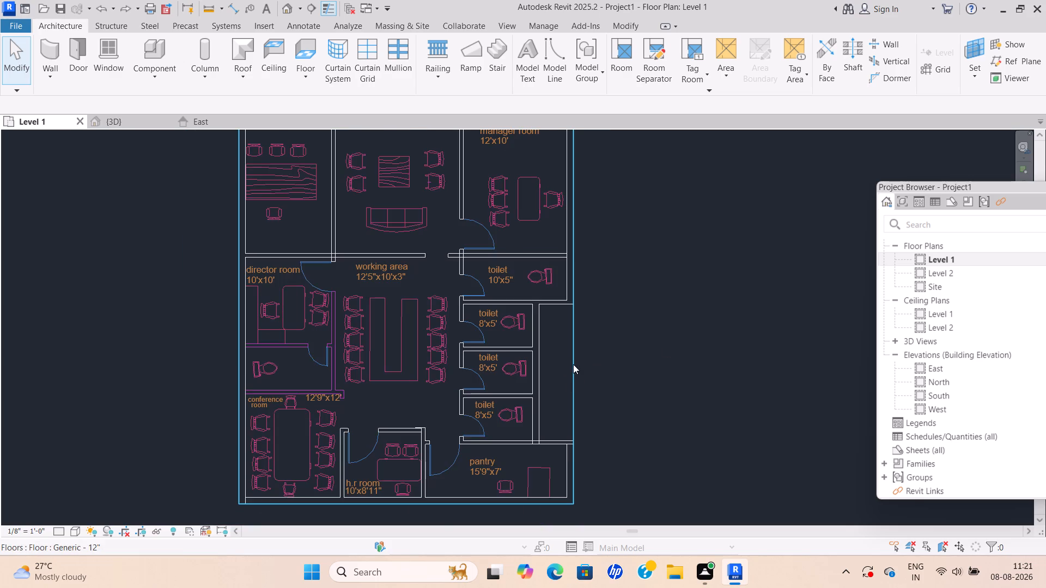
scroll(558, 383, "up", 4)
key("ctrl+z")
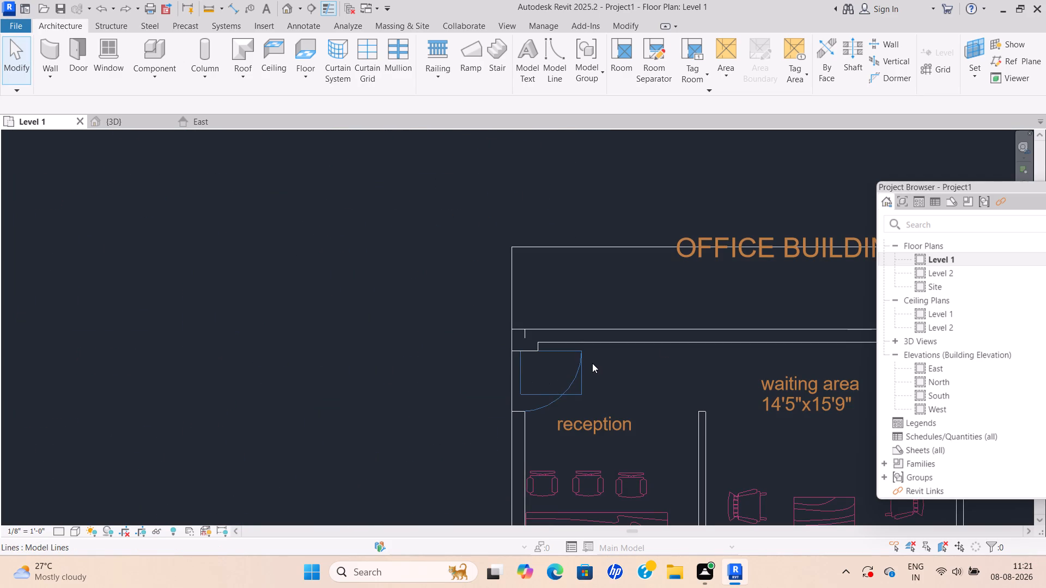
key("ctrl+z")
scroll(574, 388, "down", 5)
middle_click_drag(574, 388, 320, 321)
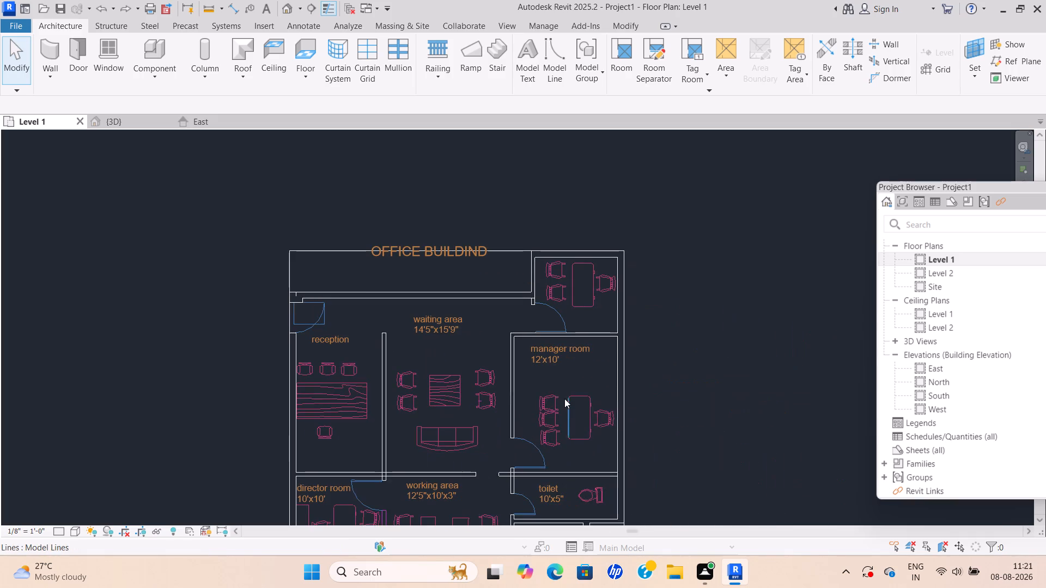
scroll(564, 399, "down", 5)
middle_click_drag(555, 364, 548, 332)
key("ctrl+z")
scroll(561, 360, "down", 4)
middle_click_drag(561, 362, 433, 347)
key("ctrl+z")
scroll(425, 356, "down", 6)
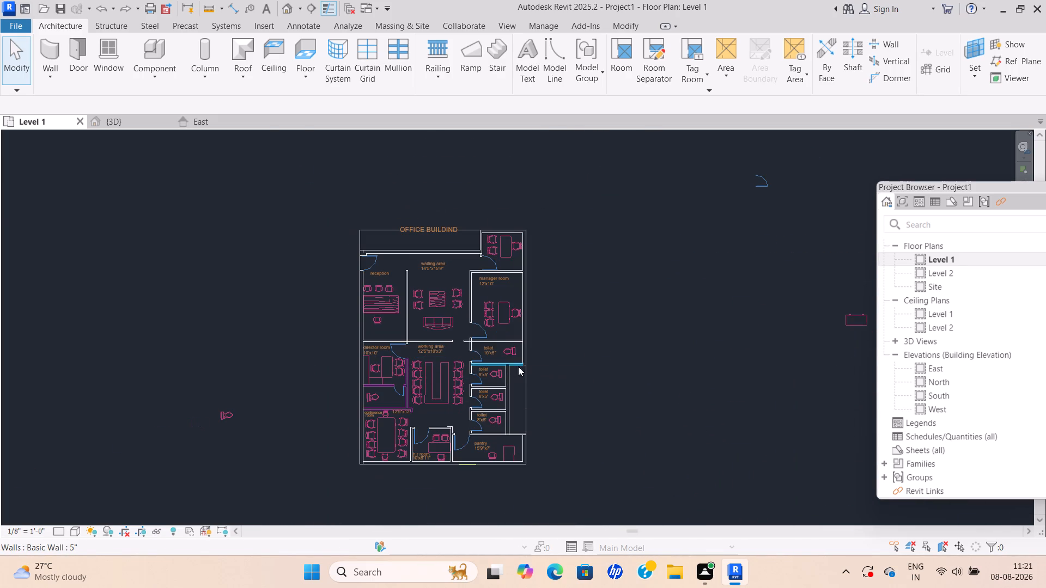
Examine the Level 1 walls around the toilets, the space beside them, the working area and the pantry.
scroll(528, 370, "up", 19)
scroll(502, 389, "down", 4)
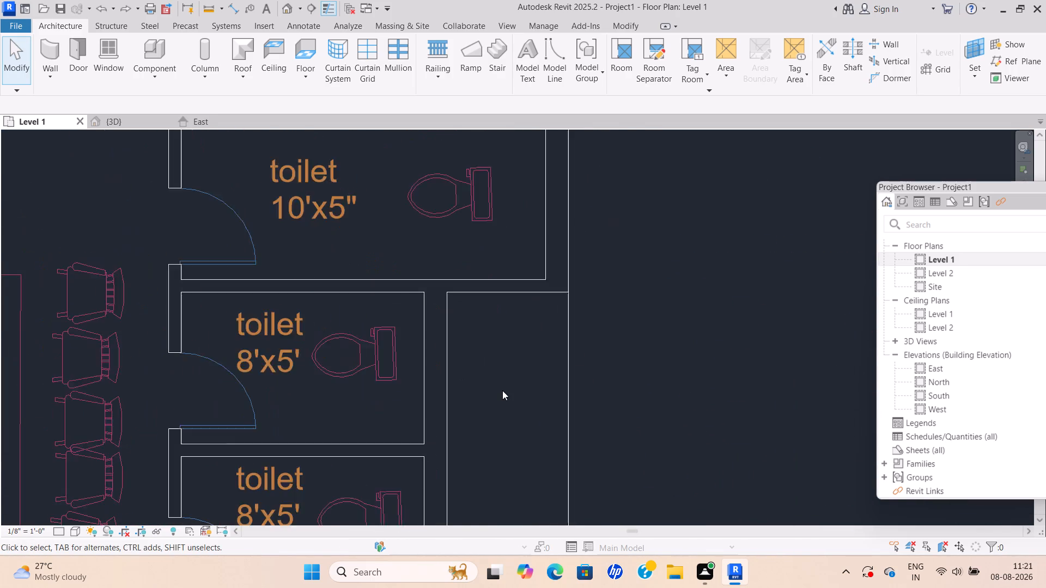
scroll(502, 390, "down", 13)
middle_click_drag(502, 390, 524, 366)
scroll(524, 366, "down", 1)
scroll(530, 428, "up", 2)
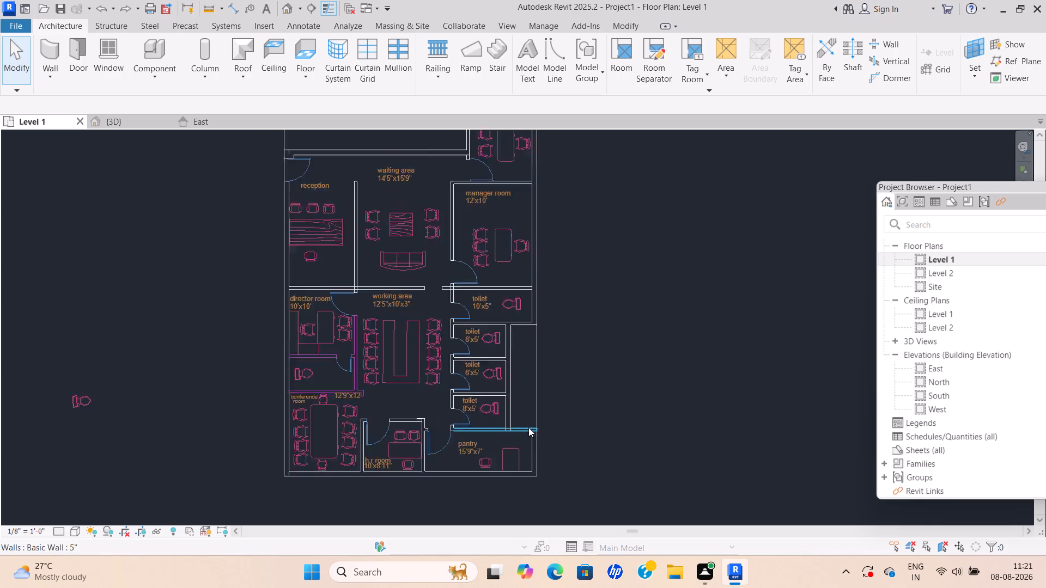
scroll(528, 427, "up", 19)
scroll(541, 436, "down", 15)
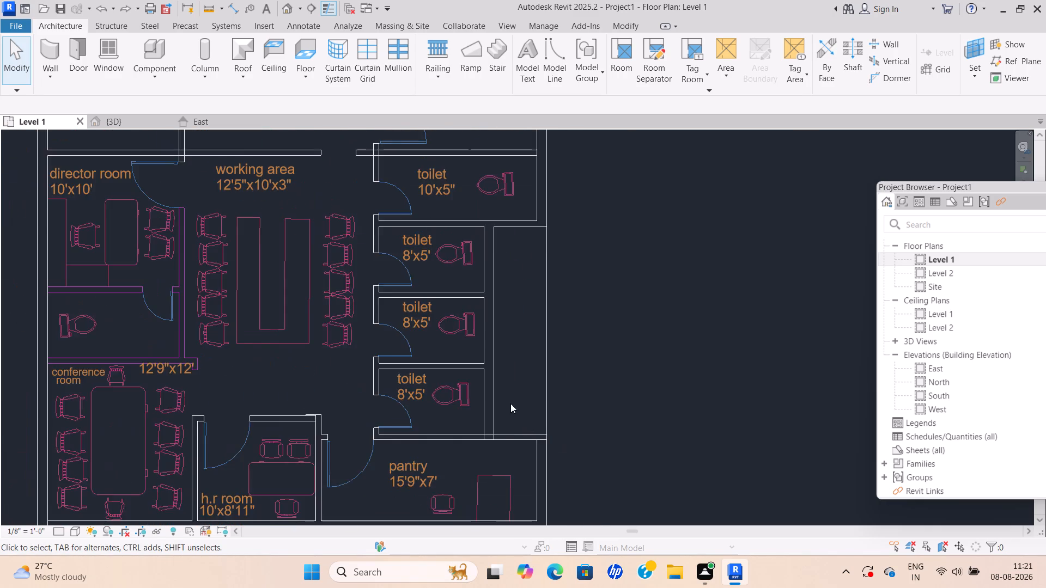
middle_click_drag(530, 335, 526, 391)
scroll(526, 391, "down", 1)
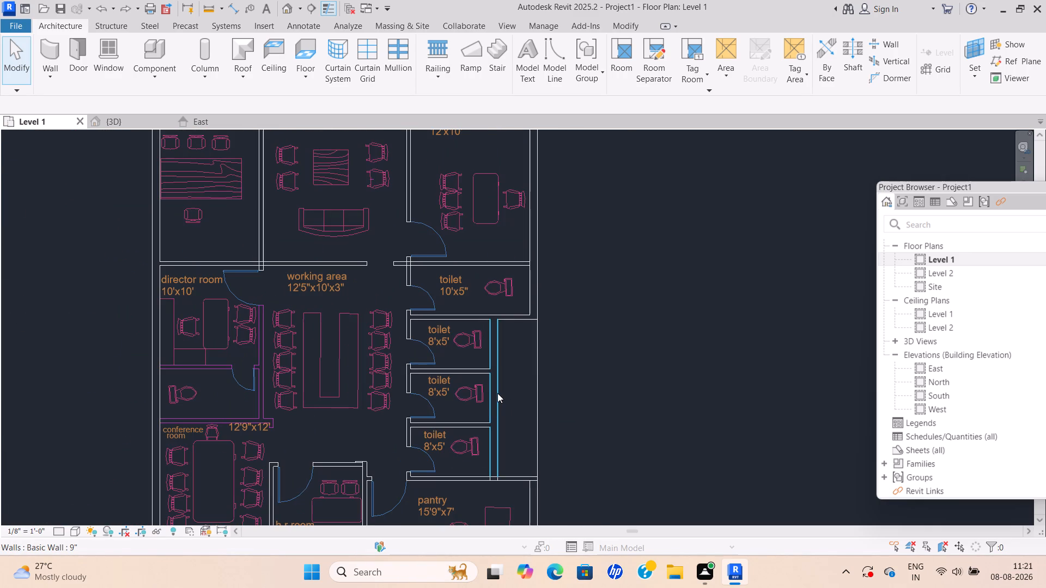
scroll(493, 392, "down", 4)
scroll(520, 347, "up", 5)
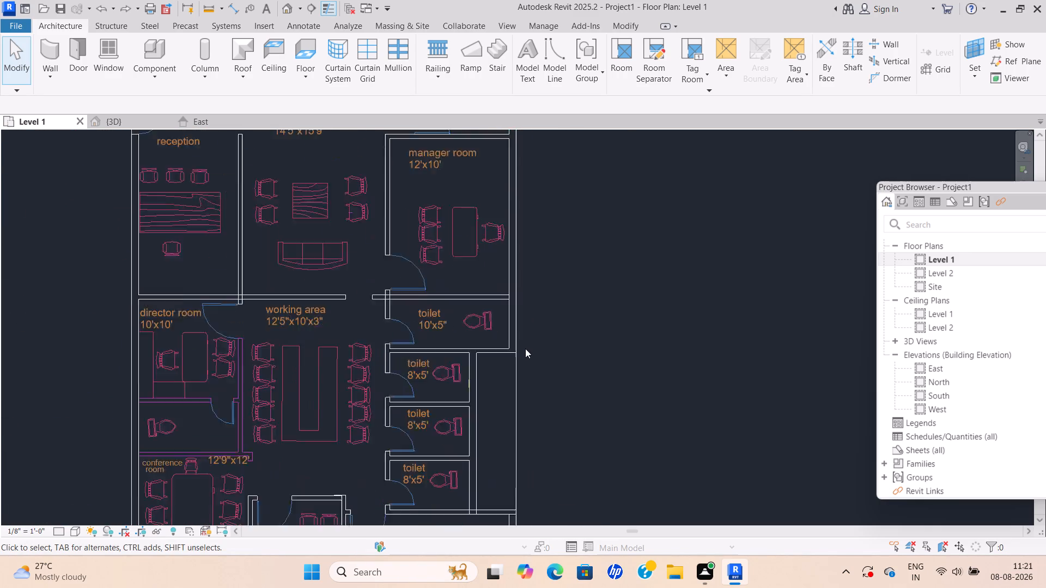
scroll(525, 348, "up", 1)
scroll(501, 385, "up", 6)
scroll(501, 385, "down", 5)
middle_click_drag(501, 385, 525, 345)
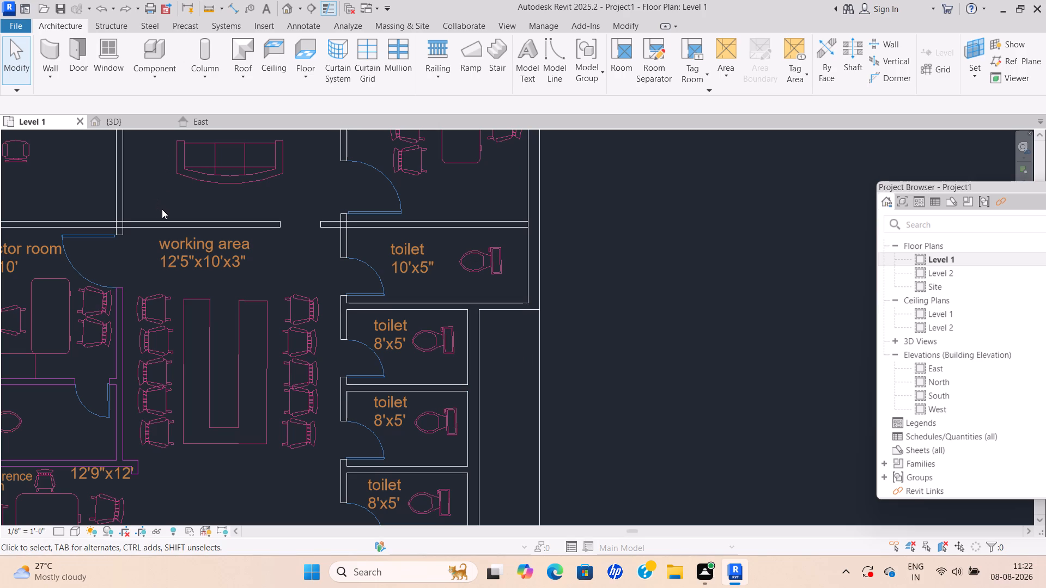
scroll(212, 220, "down", 2)
middle_click_drag(220, 207, 312, 140)
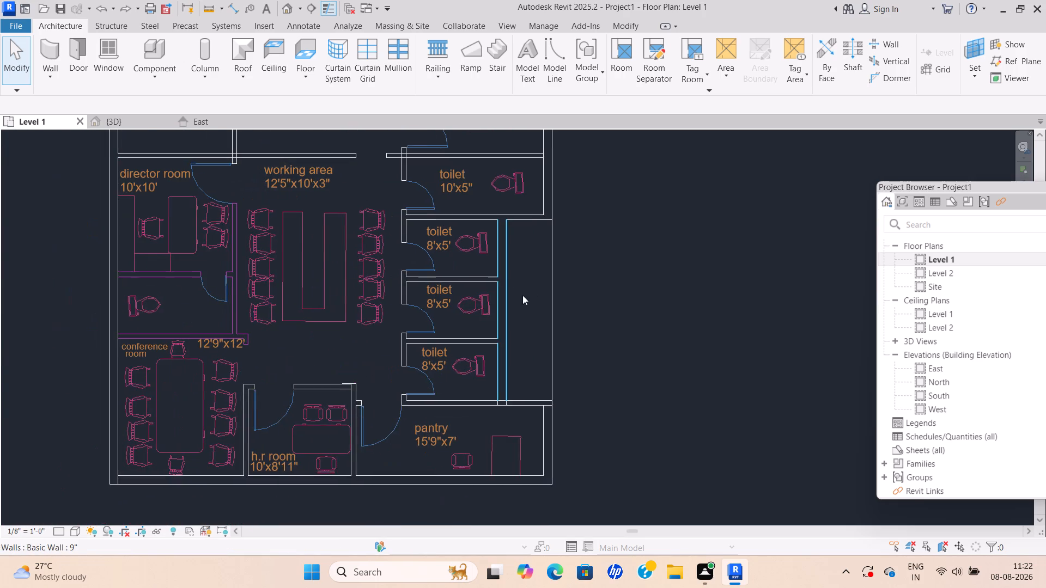
scroll(555, 297, "up", 4)
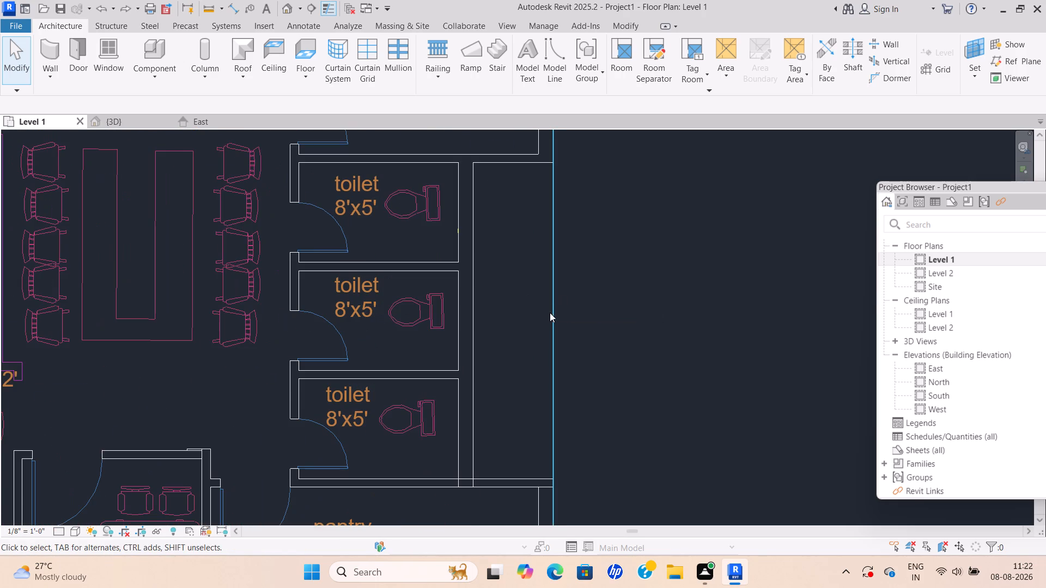
scroll(554, 323, "down", 2)
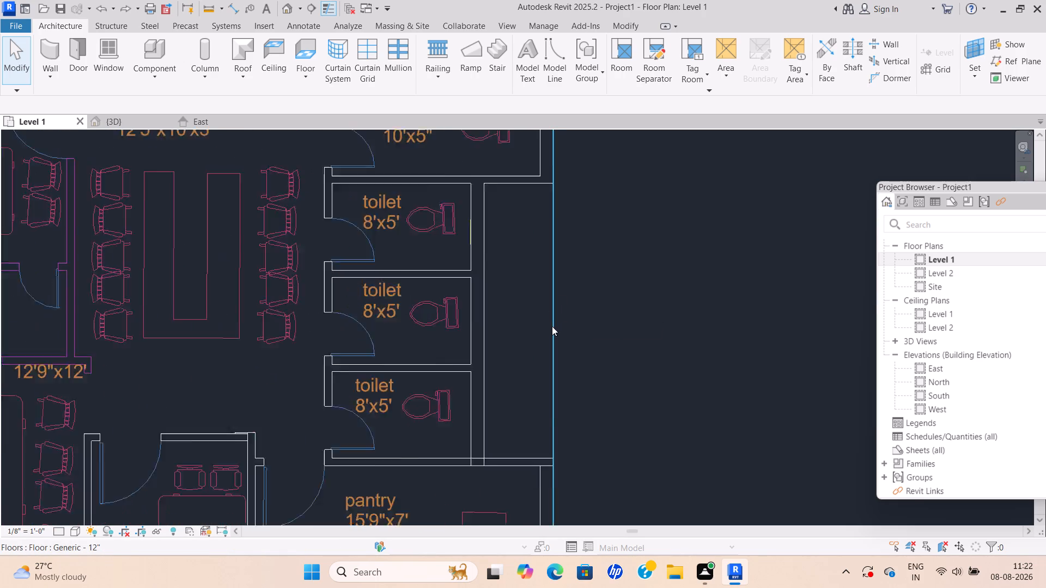
scroll(552, 326, "down", 8)
middle_click_drag(544, 336, 553, 367)
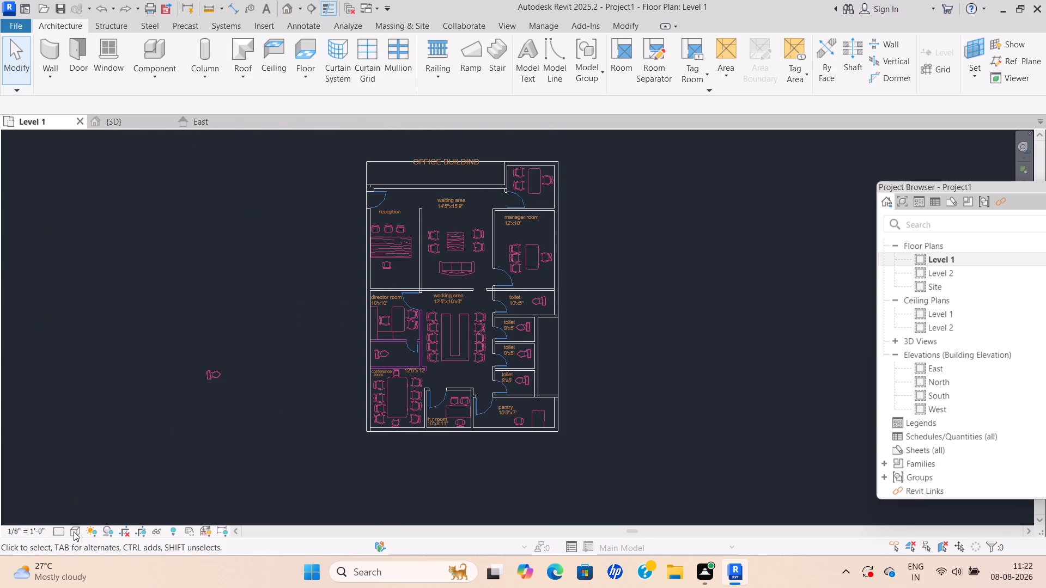
Change the Level 1 plan's visual style to a shaded display.
left_click(75, 531)
left_click(135, 479)
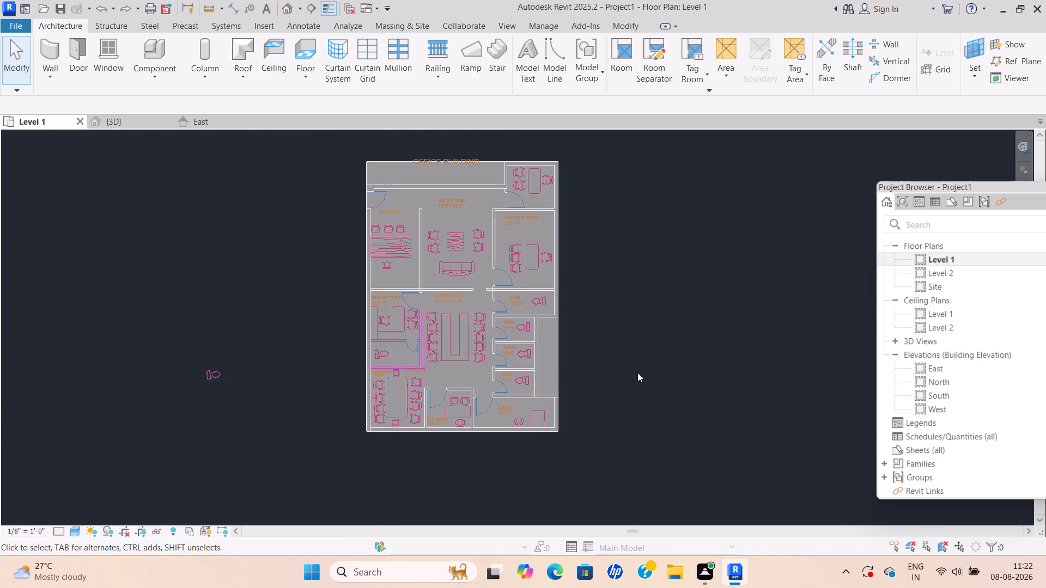
scroll(596, 363, "down", 1)
middle_click_drag(646, 323, 628, 387)
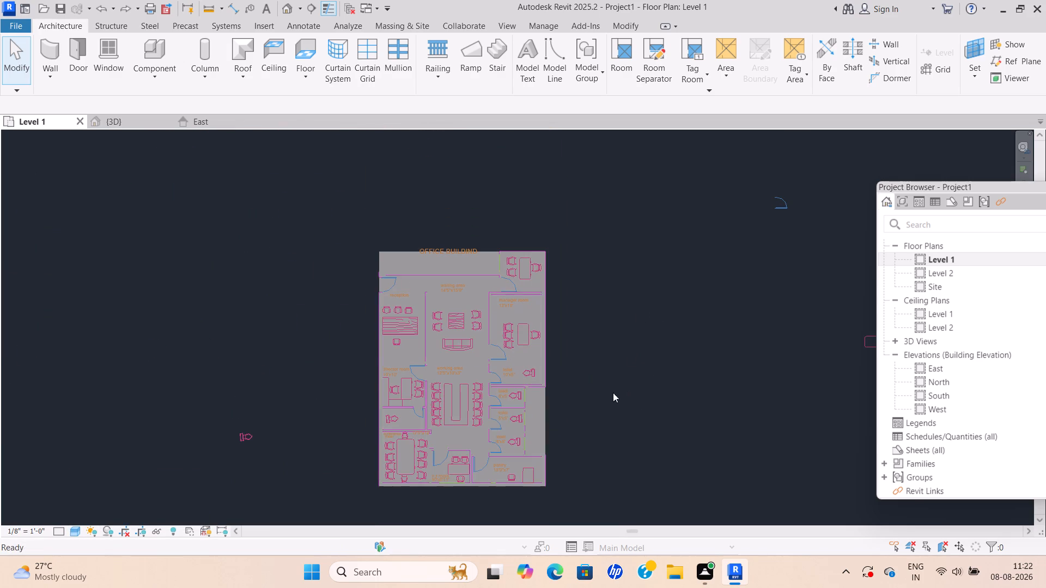
Examine the building's exterior in the 3D view, including the roof, the front recess and the entrance opening.
left_click(130, 124)
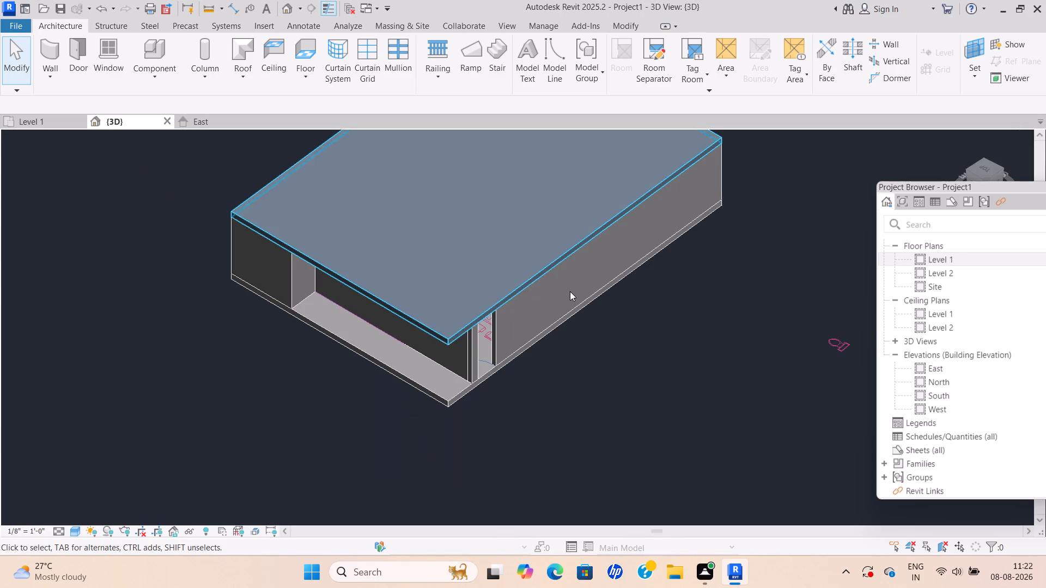
middle_click_drag(573, 291, 517, 398)
scroll(479, 379, "down", 4)
scroll(479, 379, "up", 1)
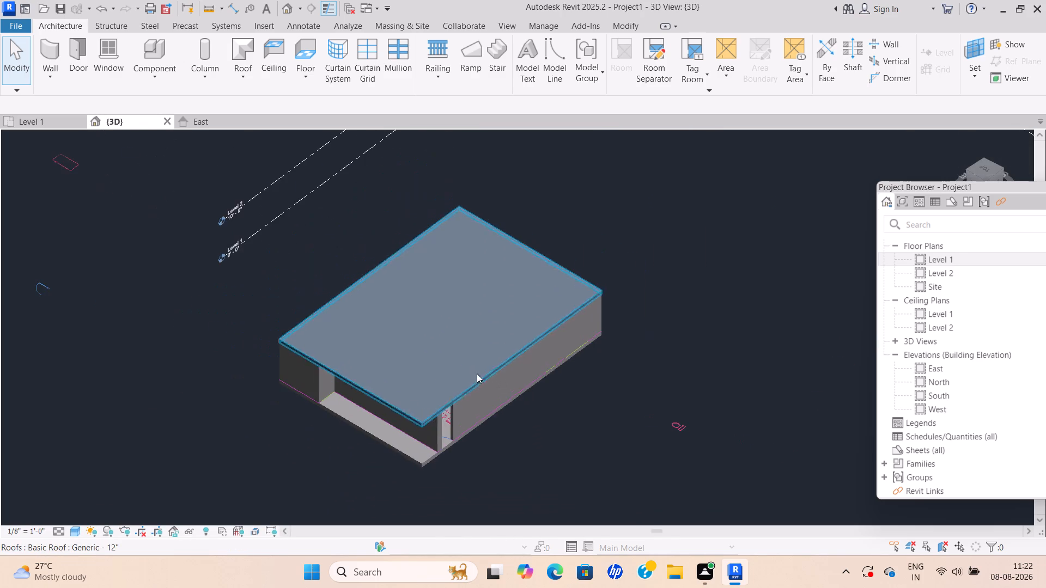
middle_click_drag(472, 358, 476, 388)
scroll(475, 384, "up", 1)
scroll(554, 382, "up", 4)
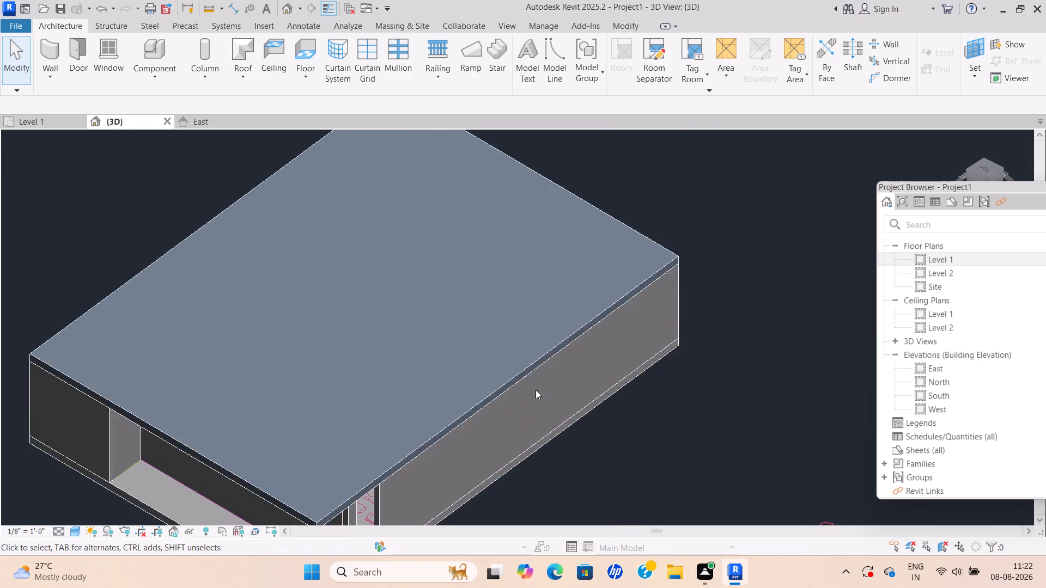
scroll(535, 390, "down", 6)
middle_click_drag(526, 391, 585, 378)
scroll(461, 405, "up", 5)
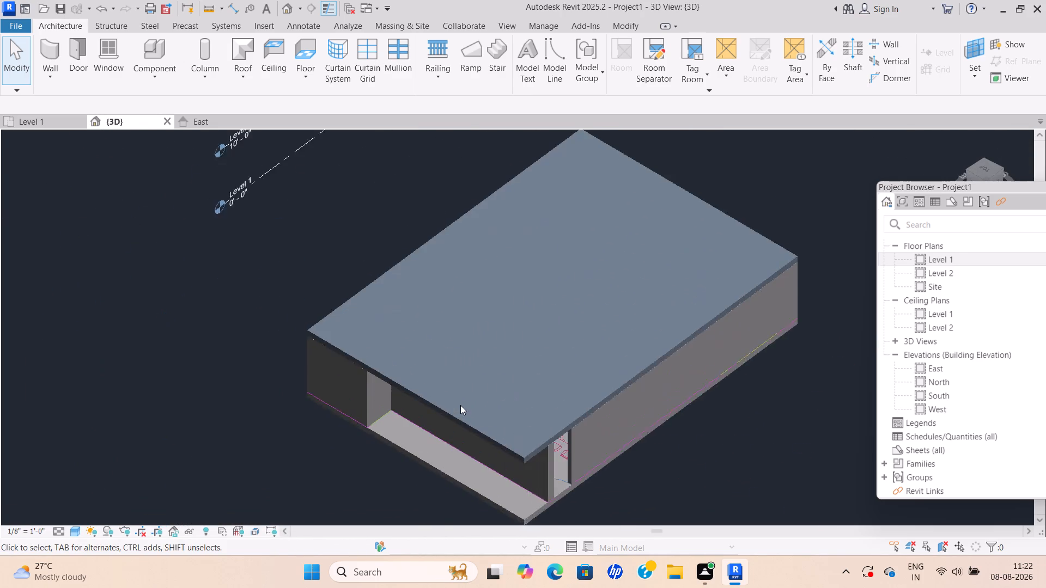
scroll(336, 414, "up", 8)
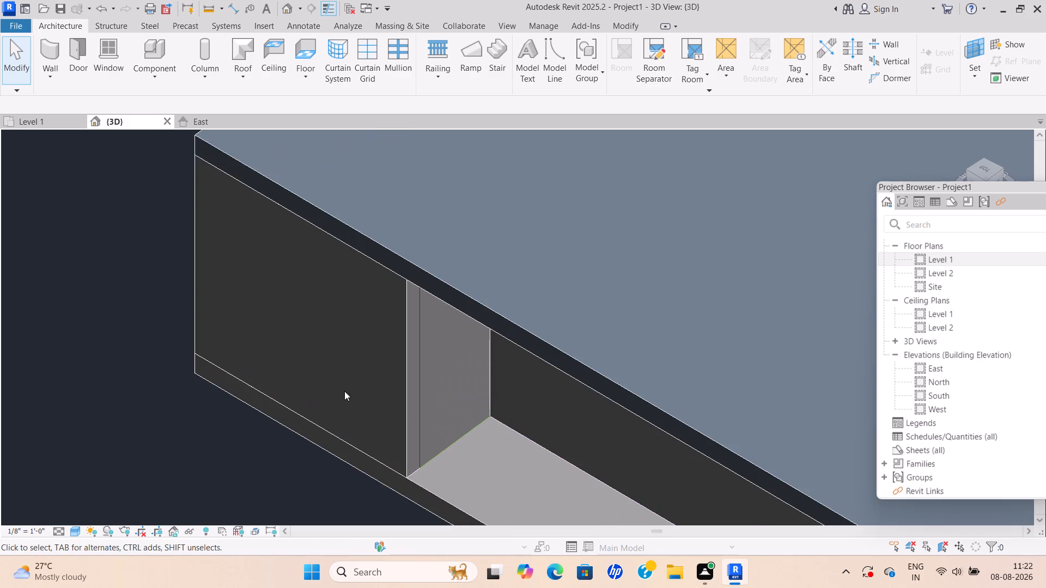
scroll(303, 394, "down", 4)
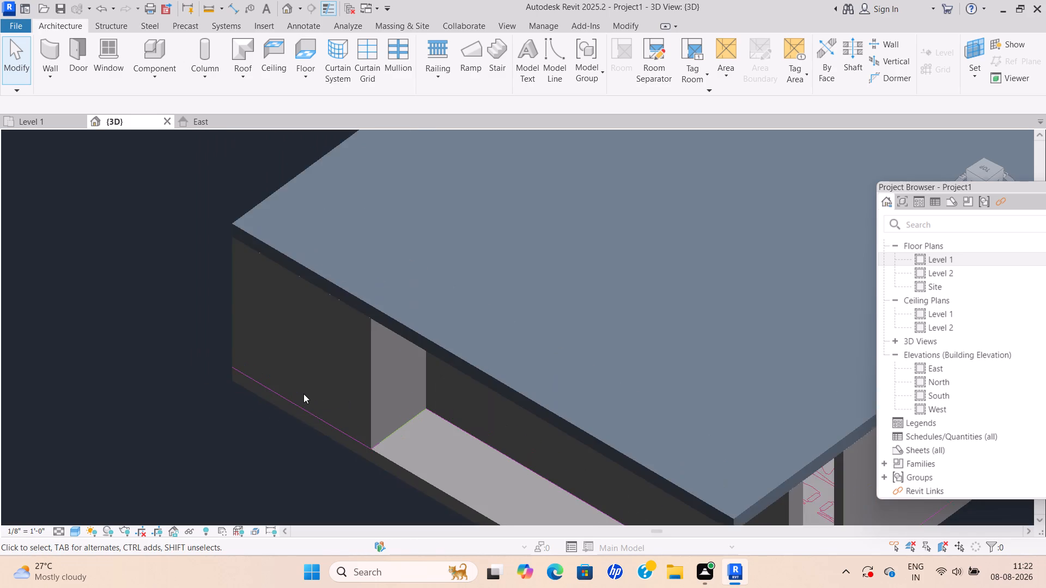
scroll(303, 394, "down", 2)
middle_click_drag(310, 398, 170, 324)
scroll(361, 373, "down", 1)
middle_click_drag(367, 375, 364, 412)
scroll(518, 371, "down", 1)
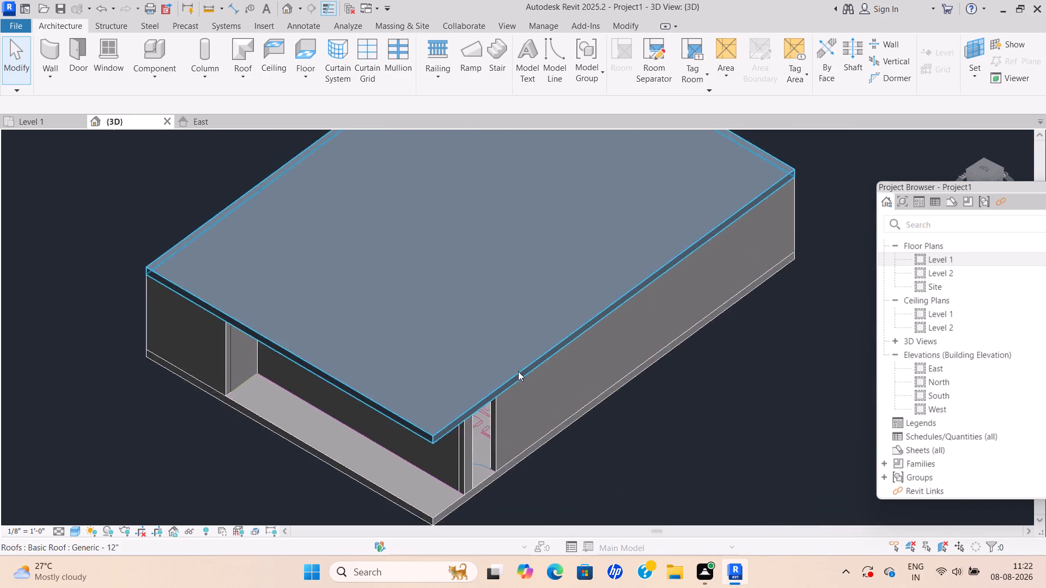
scroll(518, 371, "down", 2)
middle_click_drag(528, 372, 483, 401)
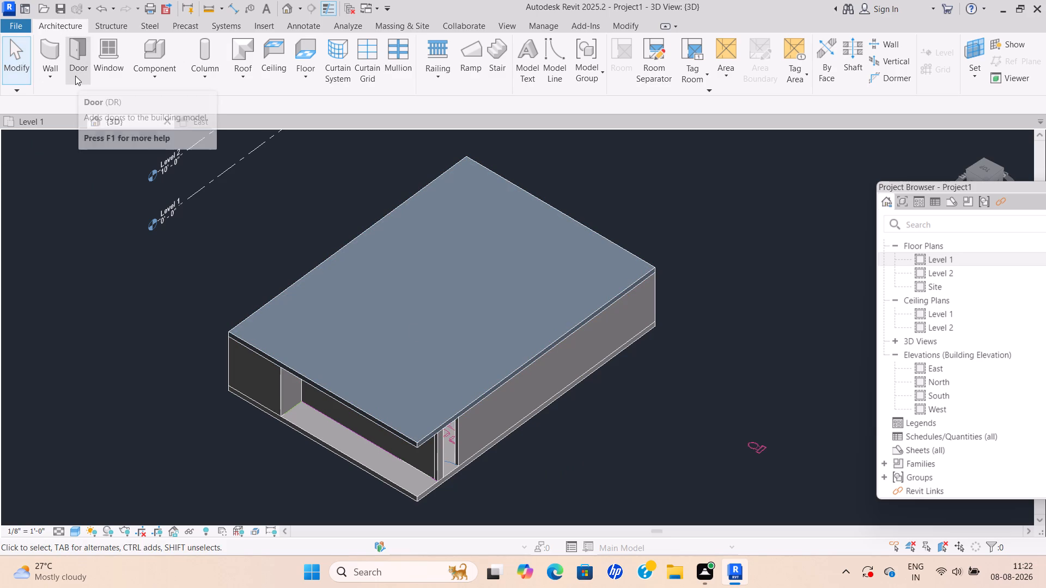
scroll(324, 247, "down", 1)
middle_click_drag(325, 250, 325, 239)
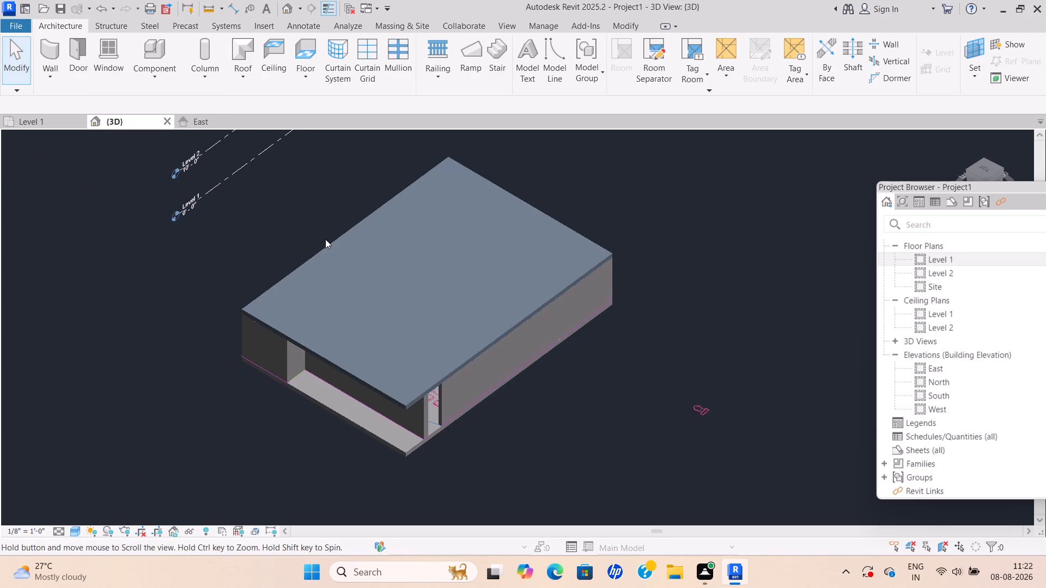
scroll(350, 269, "down", 1)
middle_click_drag(350, 269, 337, 261)
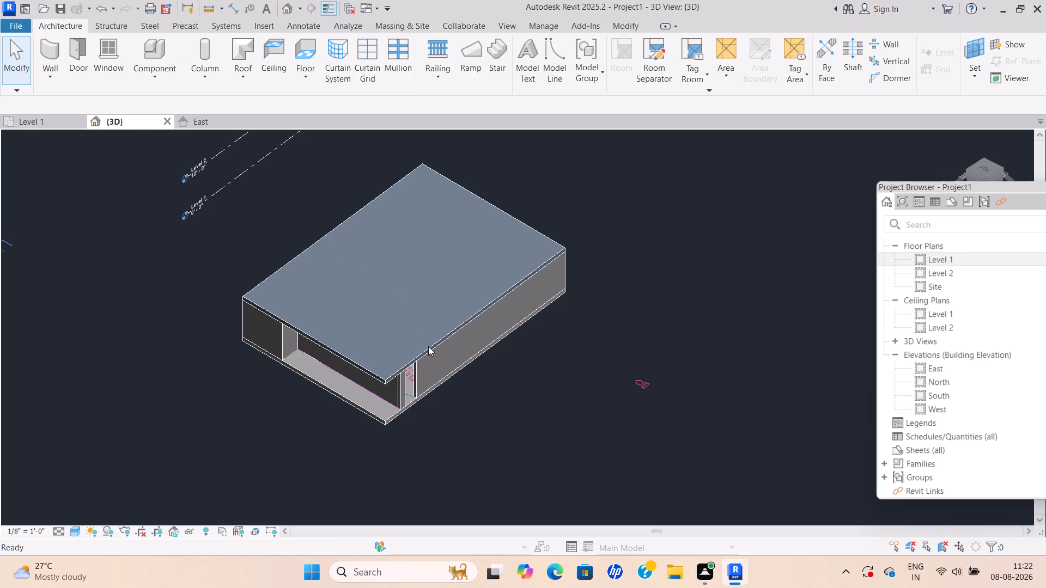
Examine the shaded Level 1 plan, from the toilets and h.r room out to the whole building outline.
left_click(23, 123)
scroll(576, 365, "down", 1)
middle_click_drag(575, 363, 573, 327)
scroll(472, 384, "up", 6)
scroll(536, 420, "up", 3)
scroll(536, 420, "down", 2)
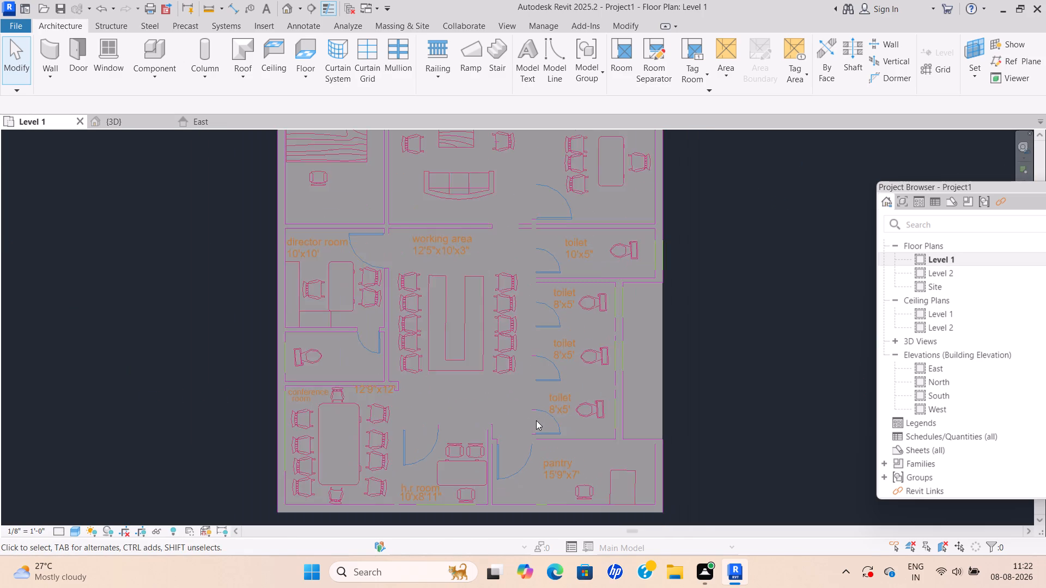
scroll(536, 420, "down", 6)
middle_click_drag(535, 420, 544, 421)
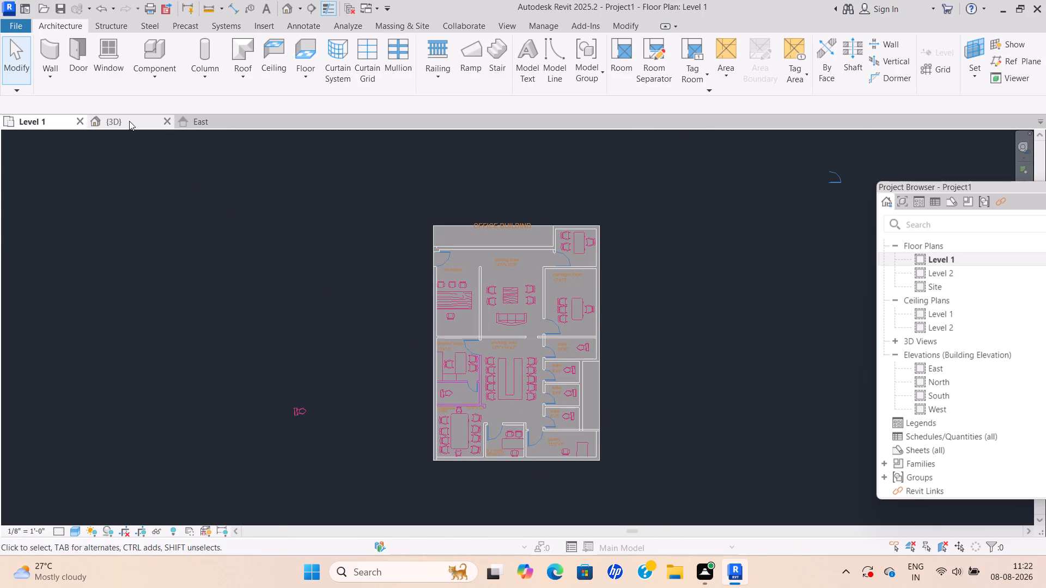
In the 3D view, delete the short 9" wall piece between the front wall and the reception entrance opening.
left_click(129, 121)
scroll(405, 383, "up", 16)
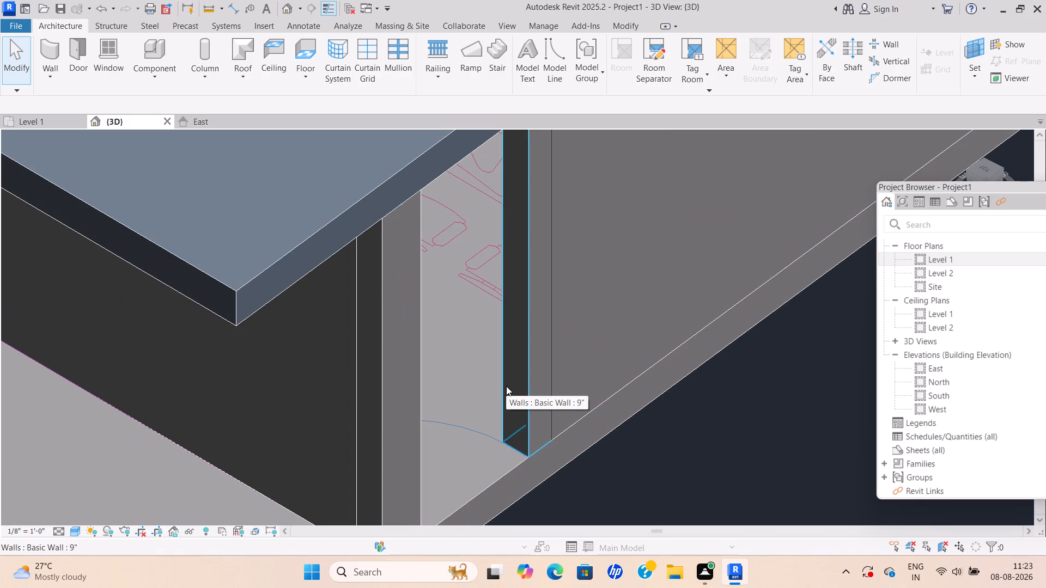
scroll(472, 403, "down", 3)
middle_click_drag(472, 403, 473, 396)
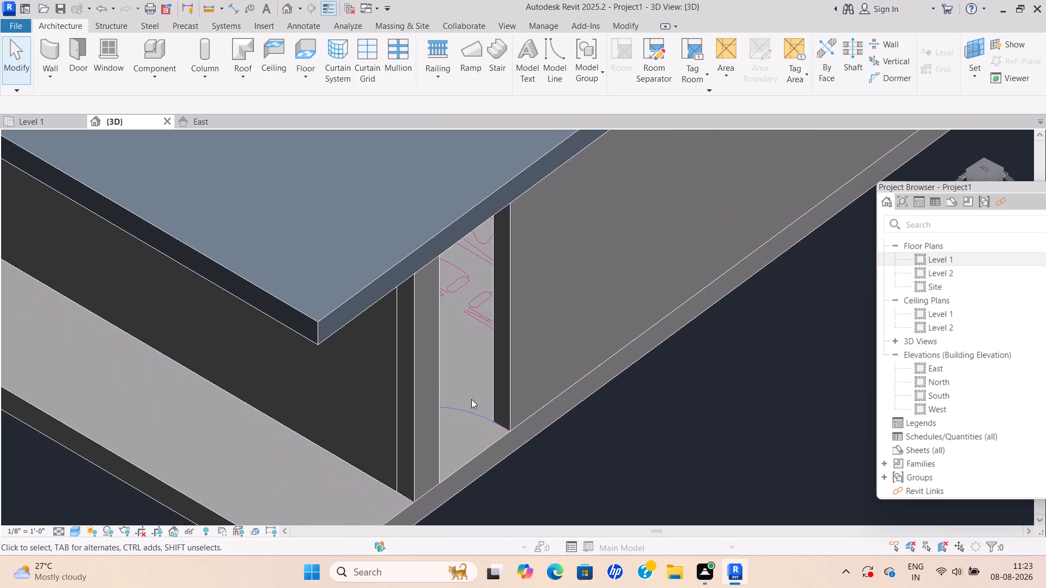
scroll(482, 401, "down", 2)
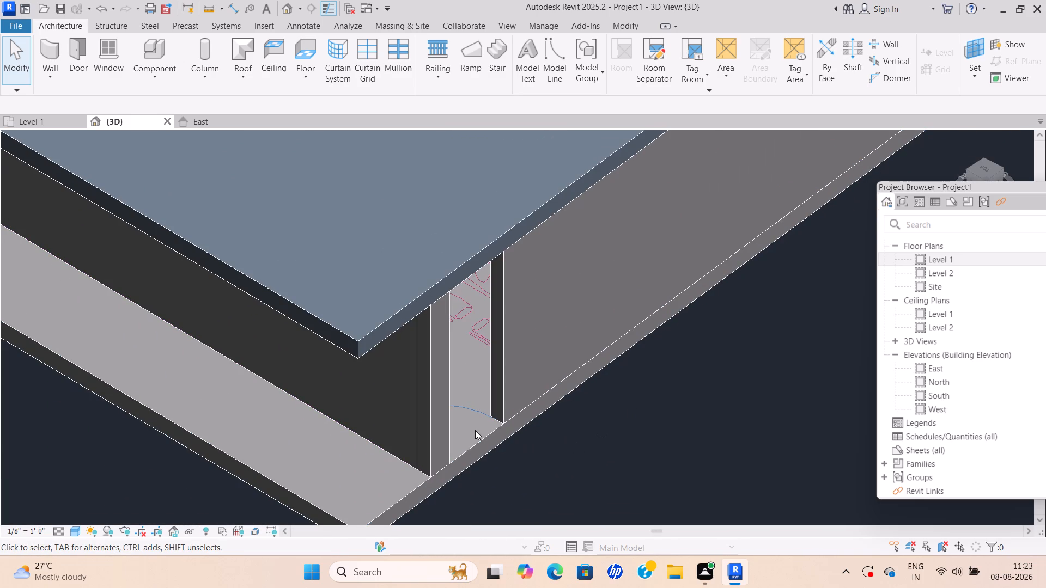
scroll(457, 441, "up", 6)
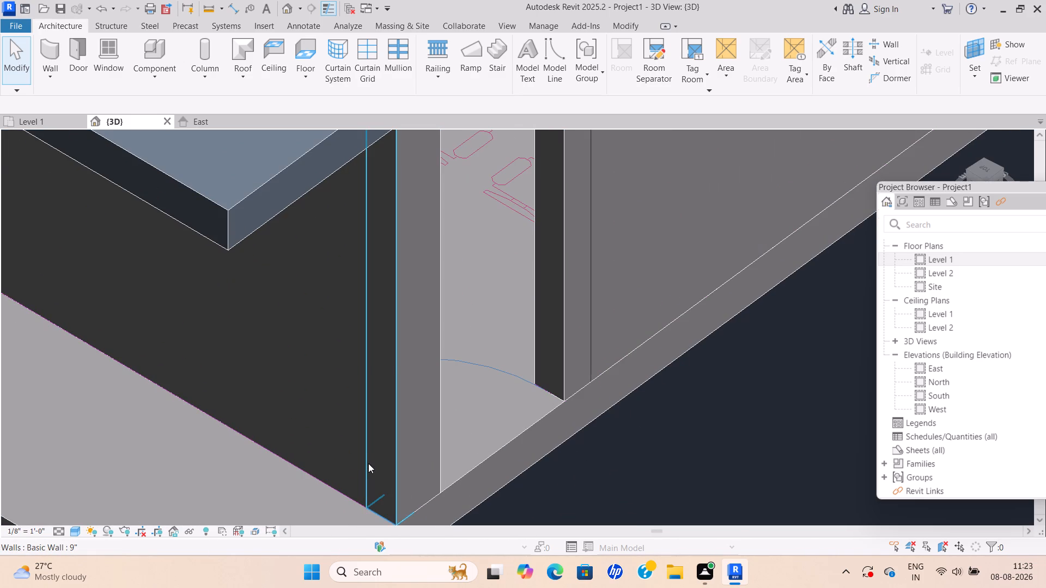
left_click(368, 463)
scroll(429, 468, "down", 6)
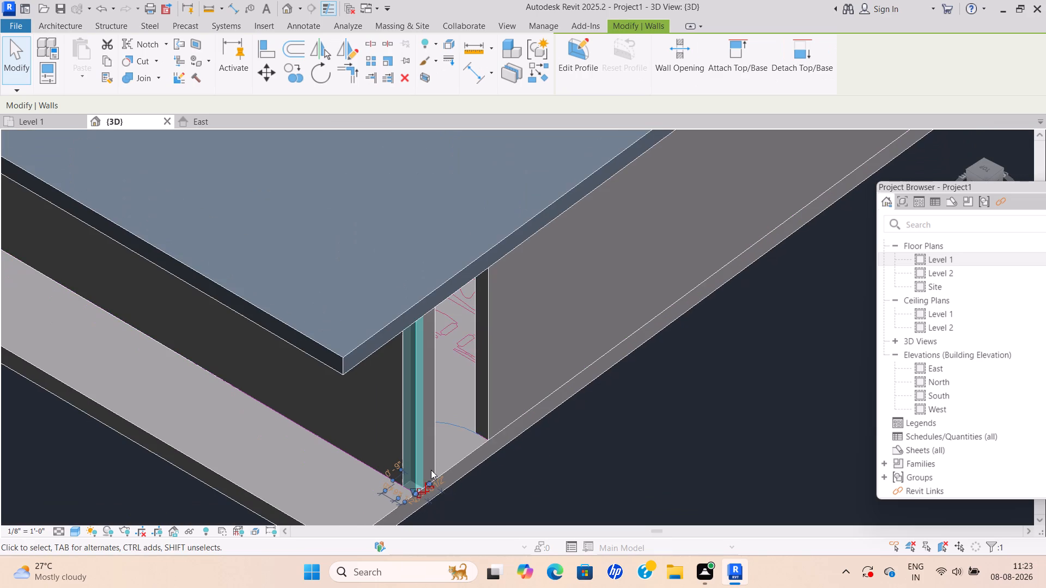
key("Delete")
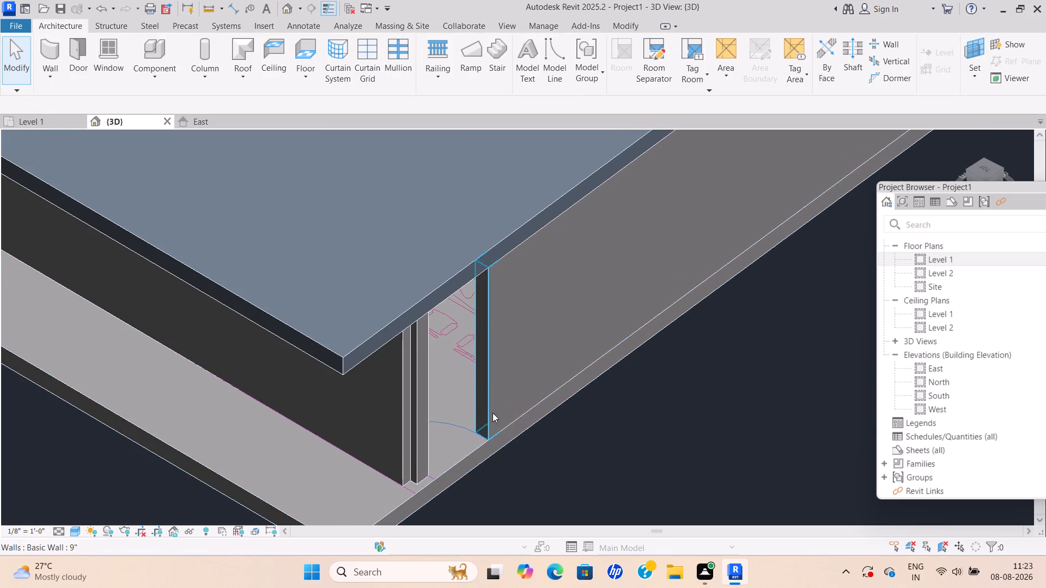
scroll(484, 416, "up", 6)
scroll(482, 418, "down", 3)
middle_click_drag(522, 408, 672, 320)
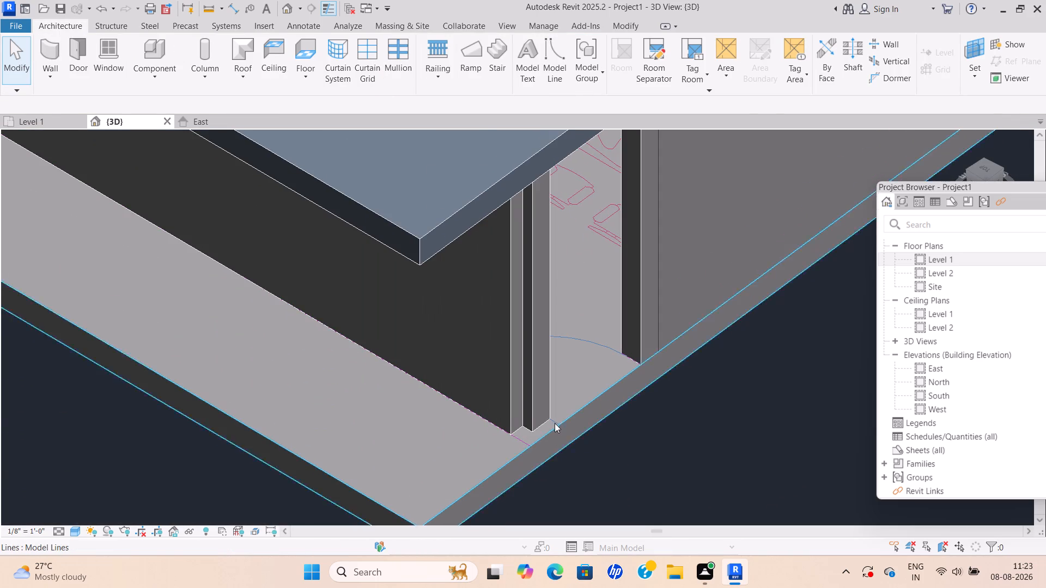
Undo the deletion of the short 9" wall piece beside the reception entrance opening.
scroll(555, 422, "up", 6)
scroll(545, 436, "down", 1)
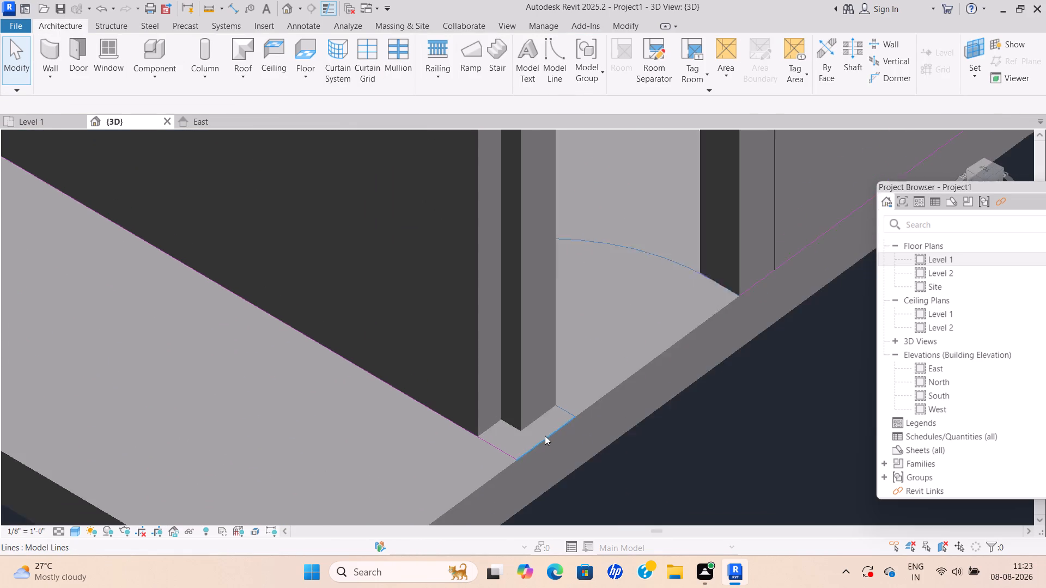
scroll(545, 436, "down", 3)
key("ctrl+z")
scroll(524, 437, "down", 7)
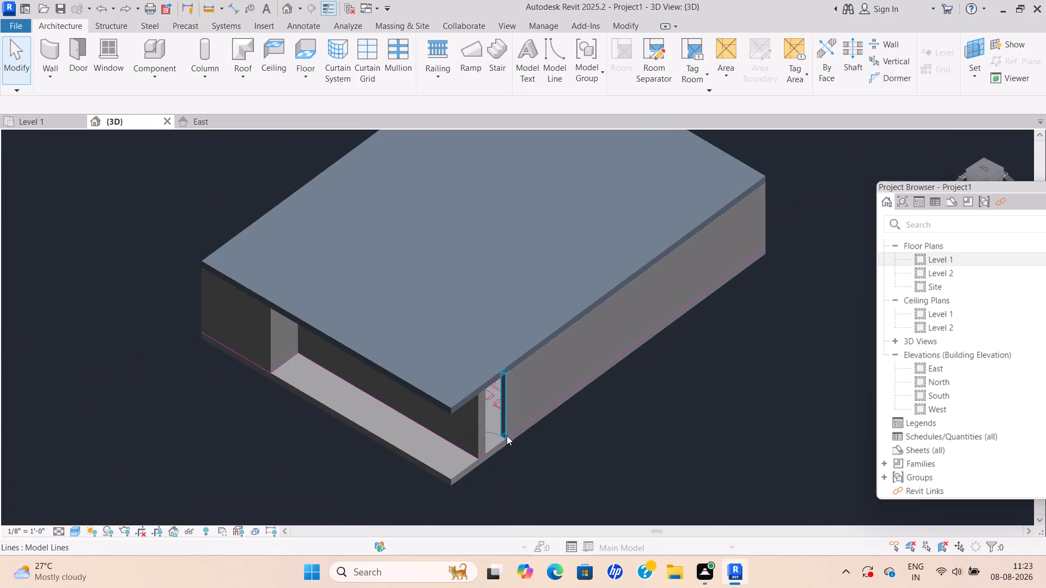
key("Escape")
scroll(603, 378, "down", 3)
middle_click_drag(615, 380, 608, 433)
key("Escape")
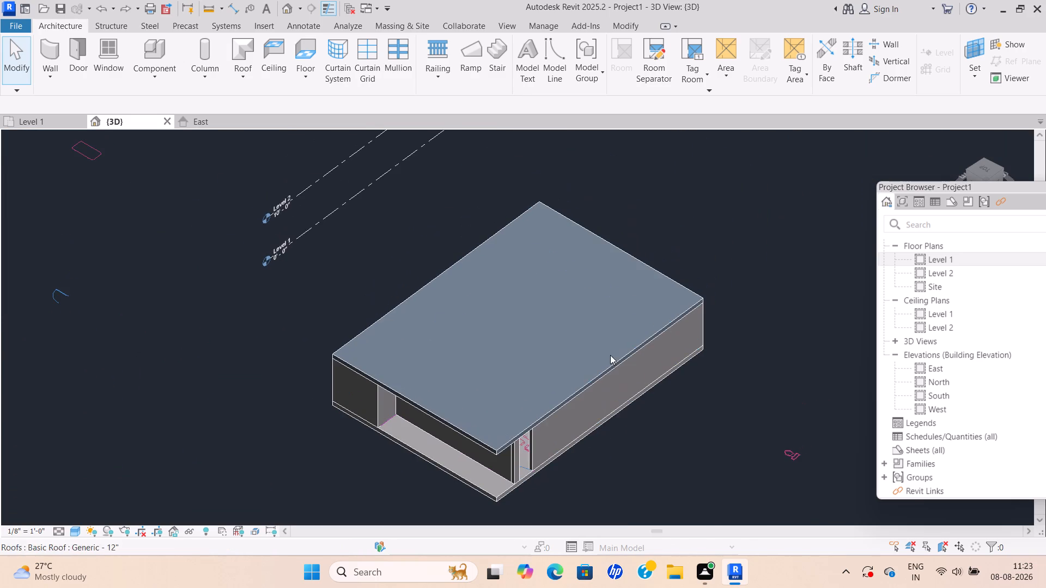
Return to the Level 1 plan and examine the toilets, working area, director room and the rooms at the building's front.
middle_click_drag(617, 356, 664, 316)
scroll(664, 316, "down", 1)
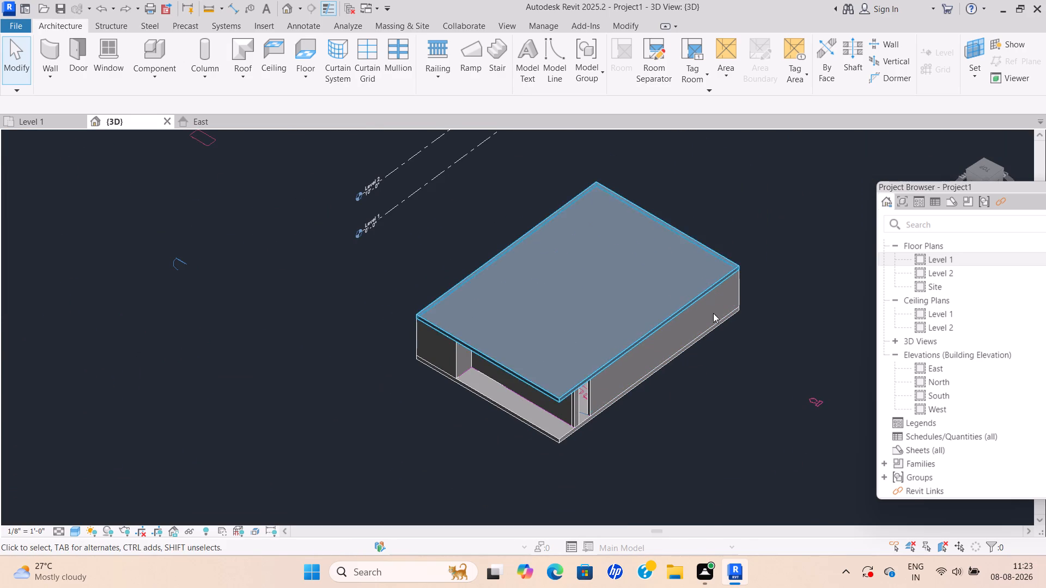
middle_click_drag(720, 313, 617, 328)
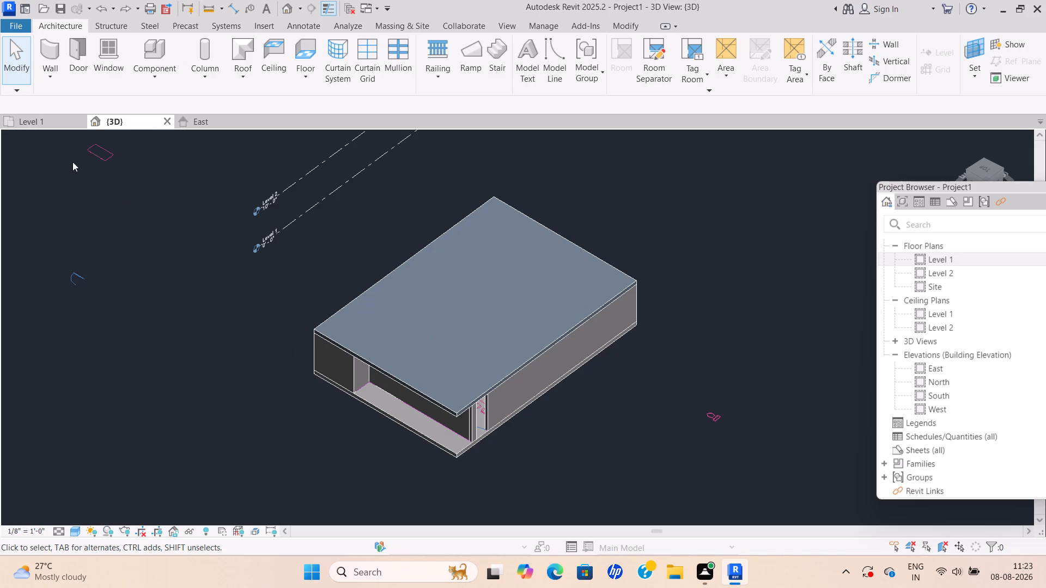
left_click(47, 121)
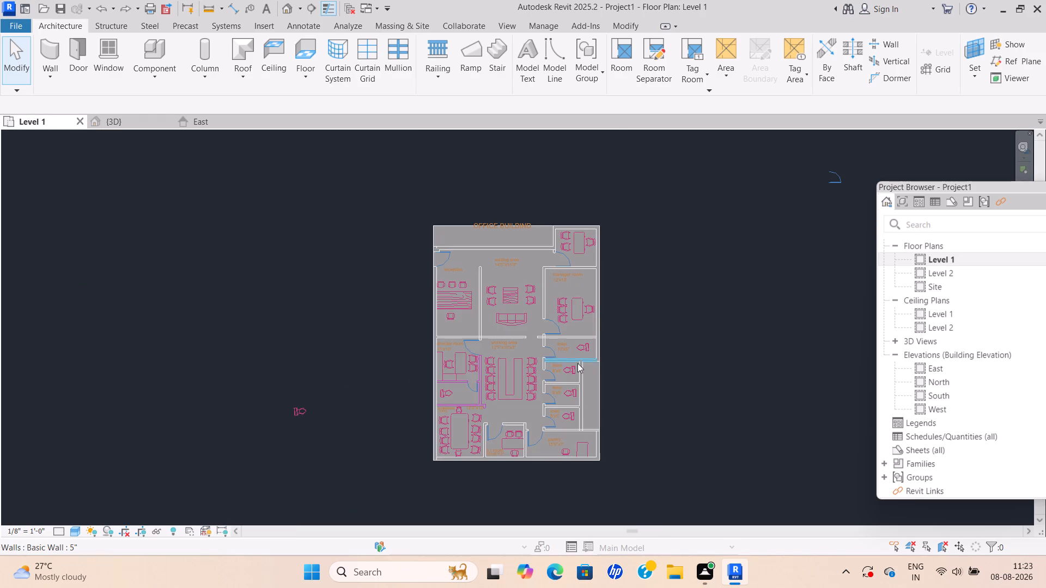
scroll(581, 367, "up", 10)
scroll(580, 368, "down", 9)
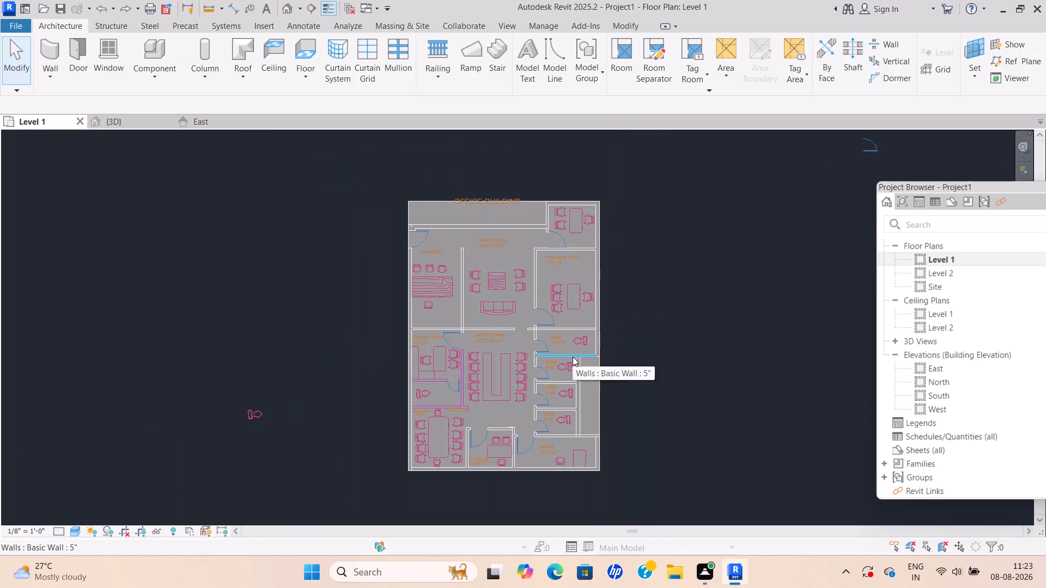
scroll(573, 357, "down", 1)
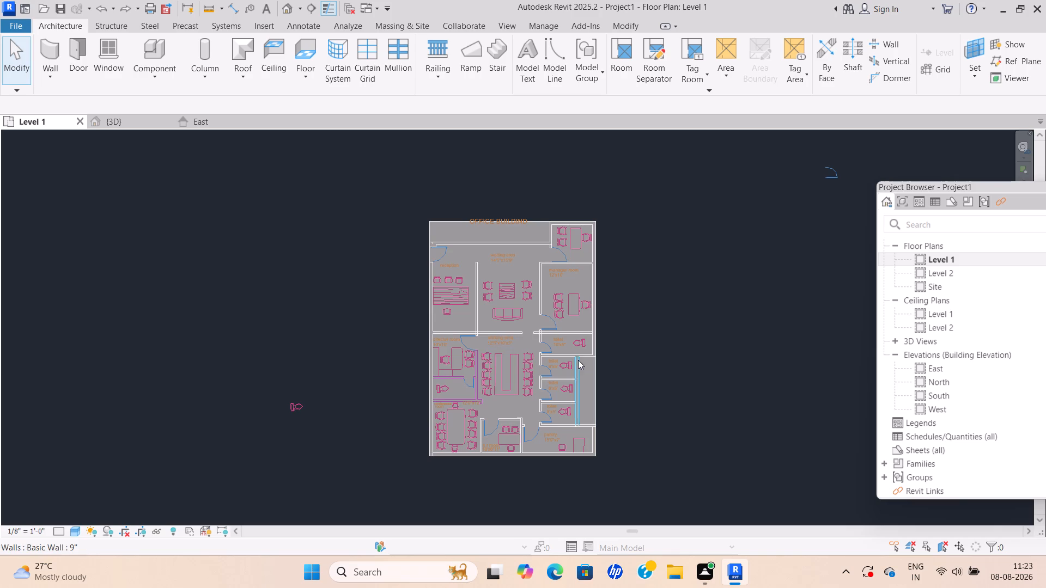
scroll(624, 341, "up", 6)
scroll(544, 365, "down", 1)
middle_click_drag(554, 368, 707, 277)
scroll(635, 321, "up", 5)
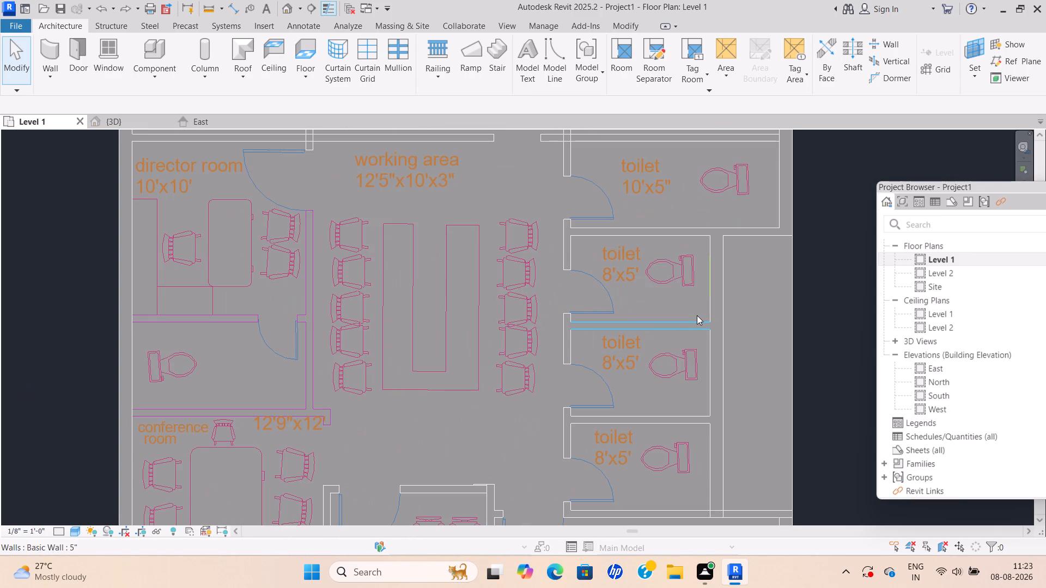
scroll(697, 315, "down", 5)
middle_click_drag(715, 333, 648, 387)
scroll(625, 373, "up", 1)
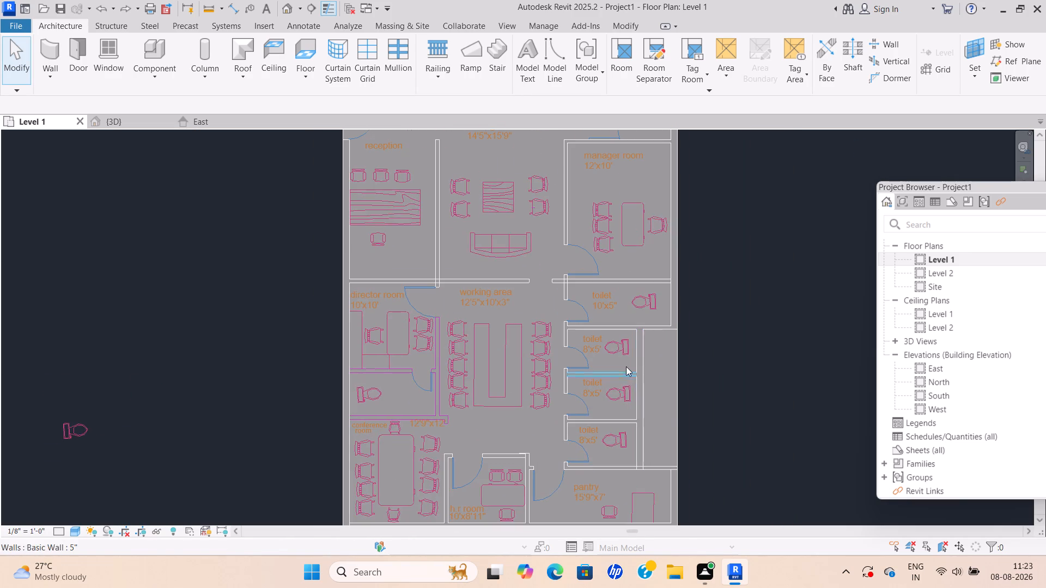
scroll(626, 366, "up", 4)
scroll(626, 365, "down", 4)
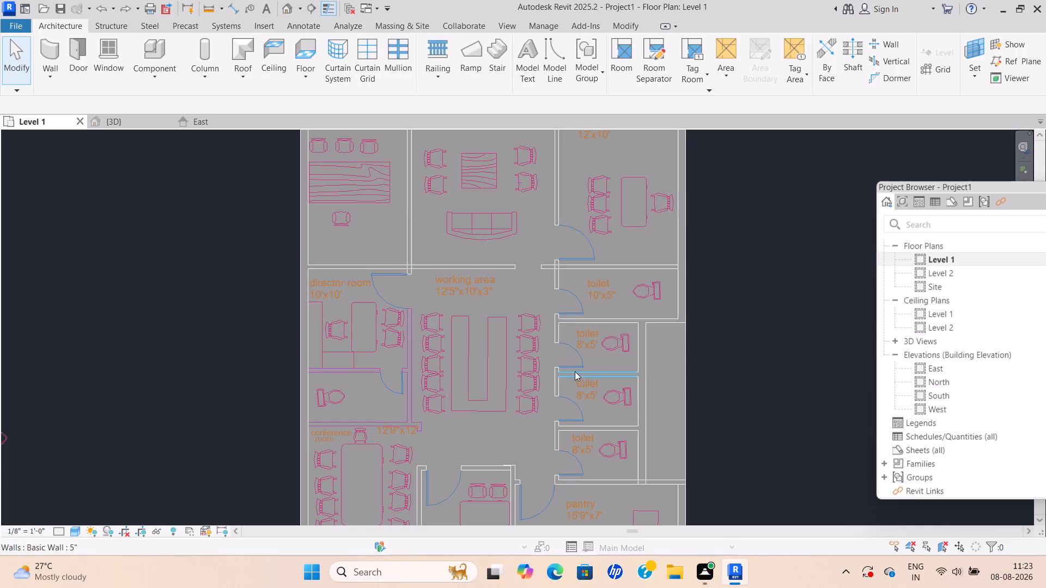
scroll(582, 373, "down", 1)
middle_click_drag(584, 366, 583, 294)
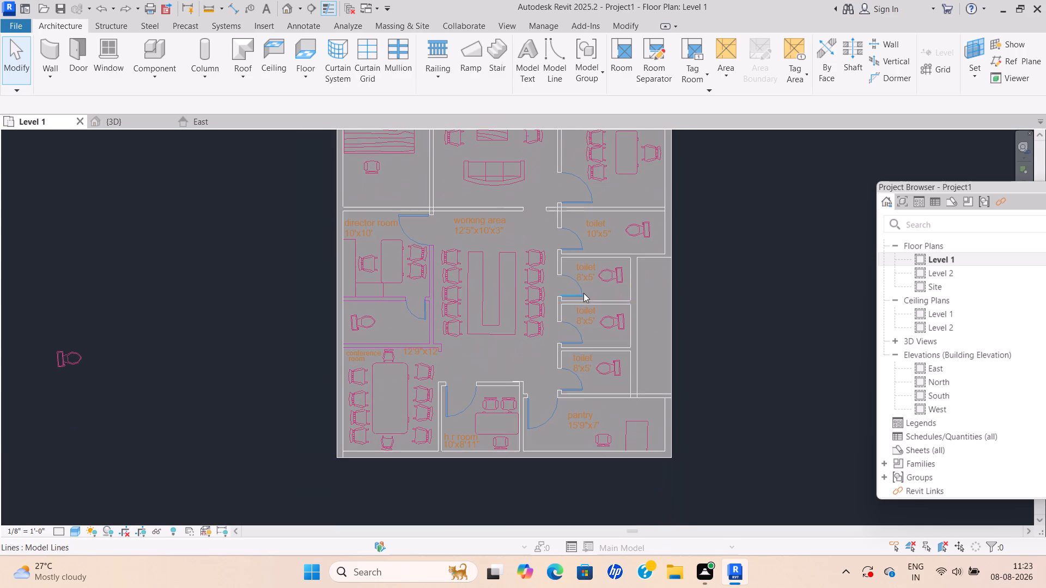
middle_click_drag(527, 323, 569, 369)
scroll(483, 285, "down", 1)
middle_click_drag(483, 290, 470, 390)
scroll(400, 301, "up", 2)
scroll(530, 268, "down", 3)
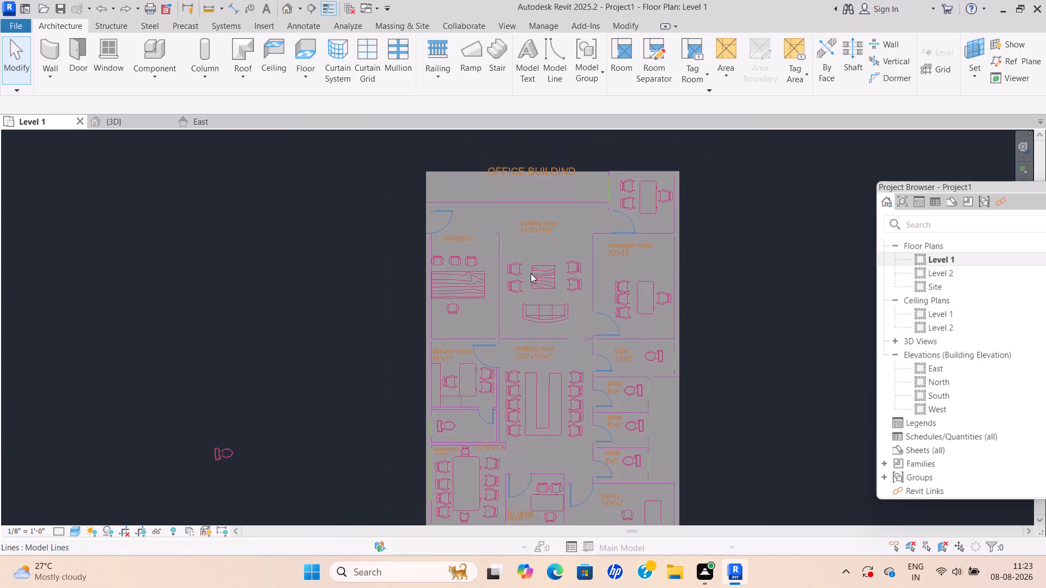
middle_click_drag(532, 274, 509, 296)
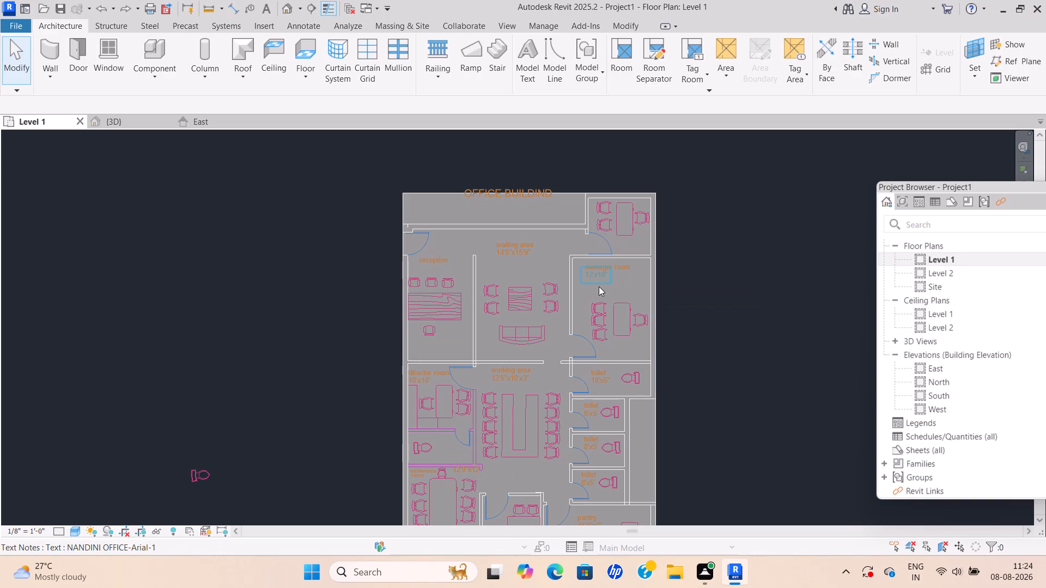
Examine the toilets, the narrow space behind them and the pantry, along with the overall Level 1 layout.
scroll(643, 335, "down", 2)
middle_click_drag(623, 336, 441, 258)
scroll(461, 334, "up", 6)
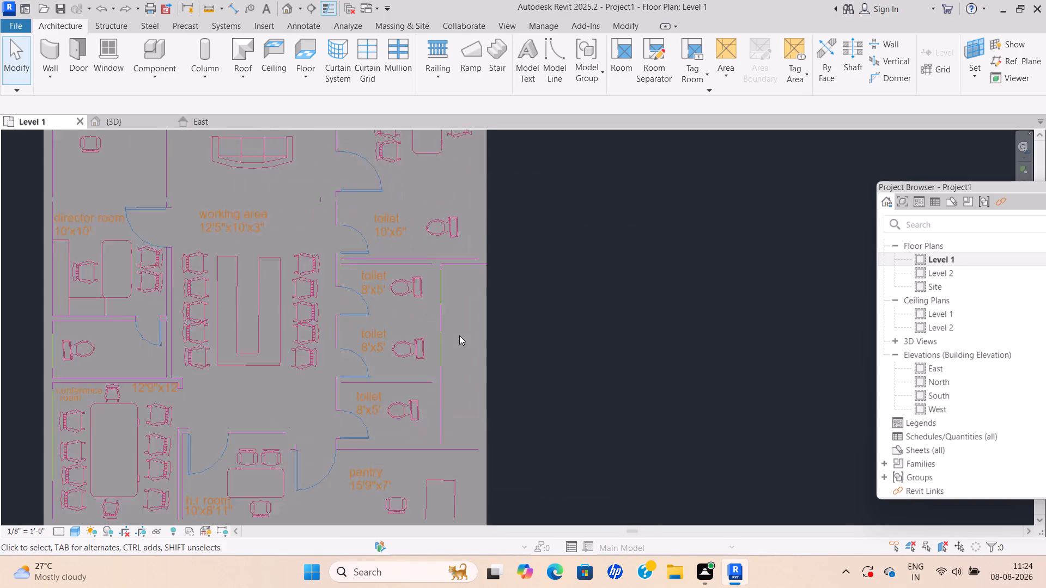
scroll(459, 335, "up", 1)
scroll(471, 247, "up", 6)
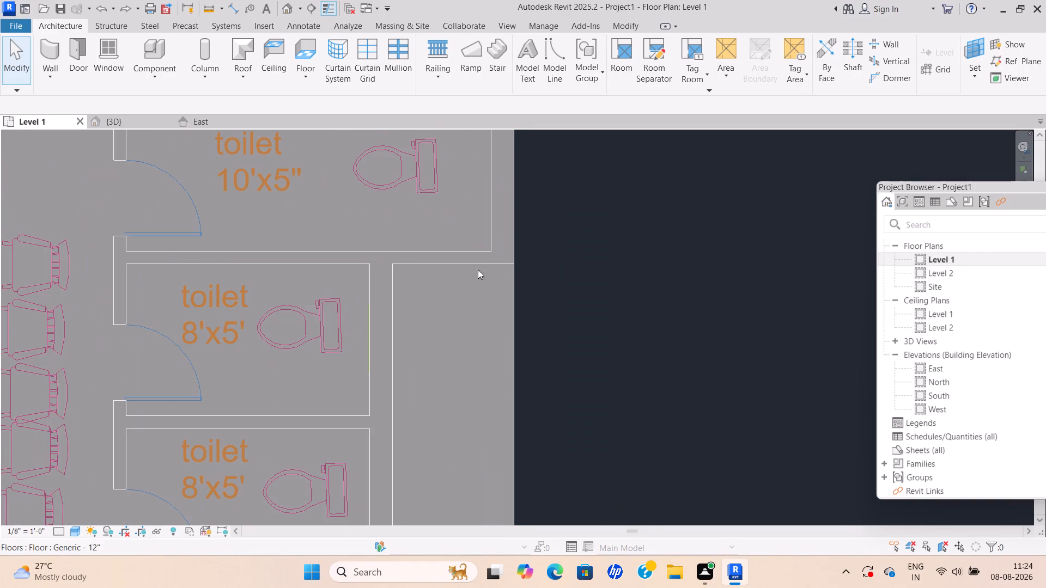
scroll(477, 351, "down", 3)
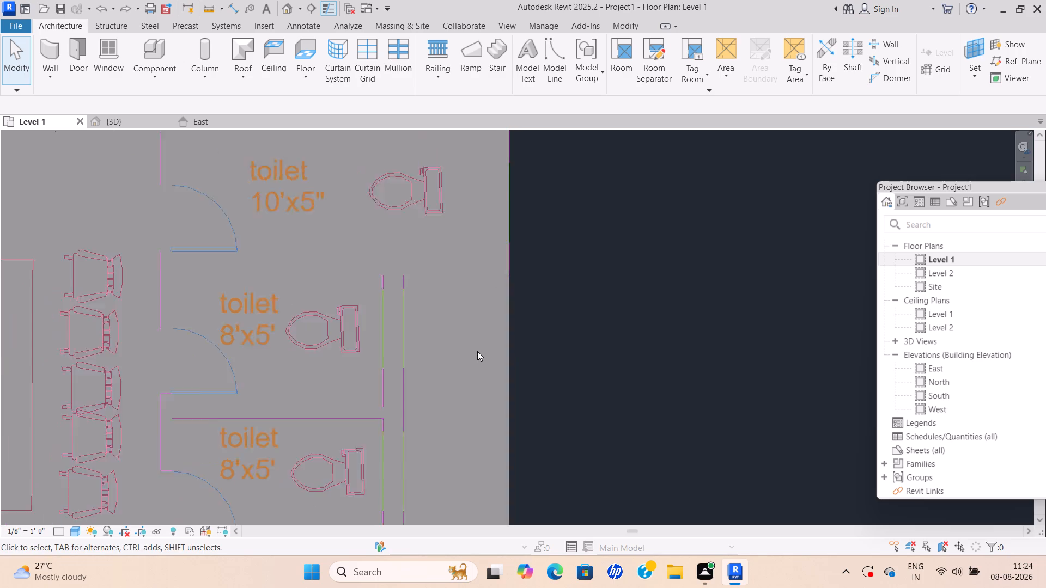
scroll(477, 351, "down", 5)
middle_click_drag(474, 352, 503, 267)
scroll(506, 259, "down", 1)
scroll(504, 324, "up", 3)
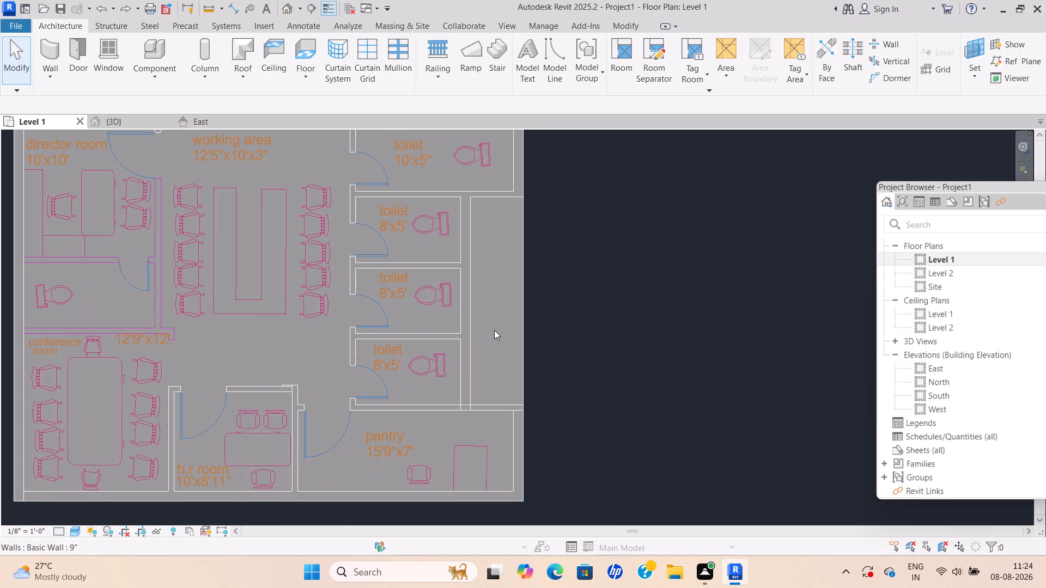
scroll(448, 322, "down", 3)
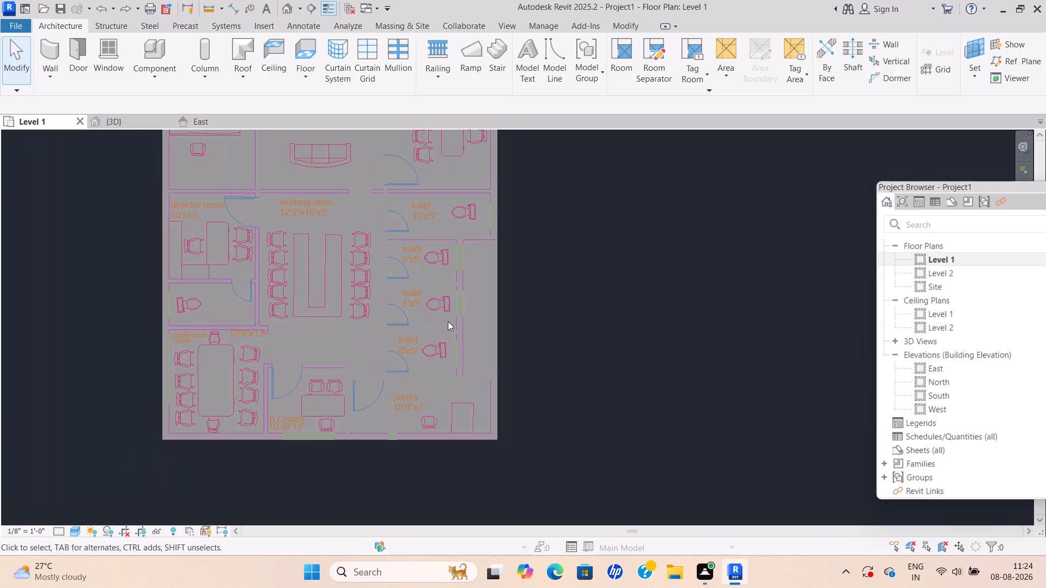
middle_click_drag(454, 322, 475, 266)
scroll(446, 289, "down", 6)
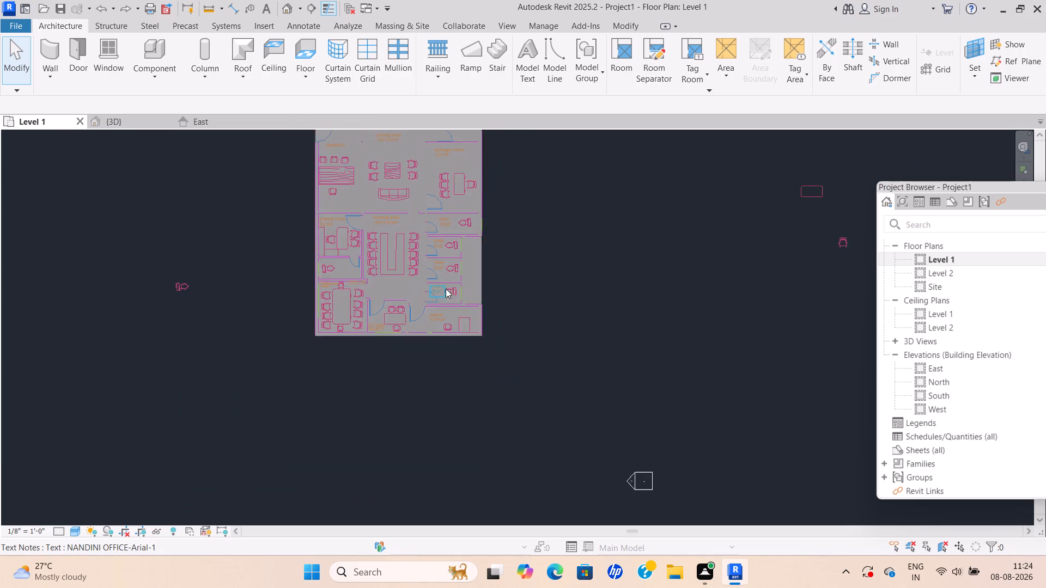
middle_click_drag(466, 191, 461, 356)
scroll(449, 353, "up", 4)
scroll(449, 353, "down", 1)
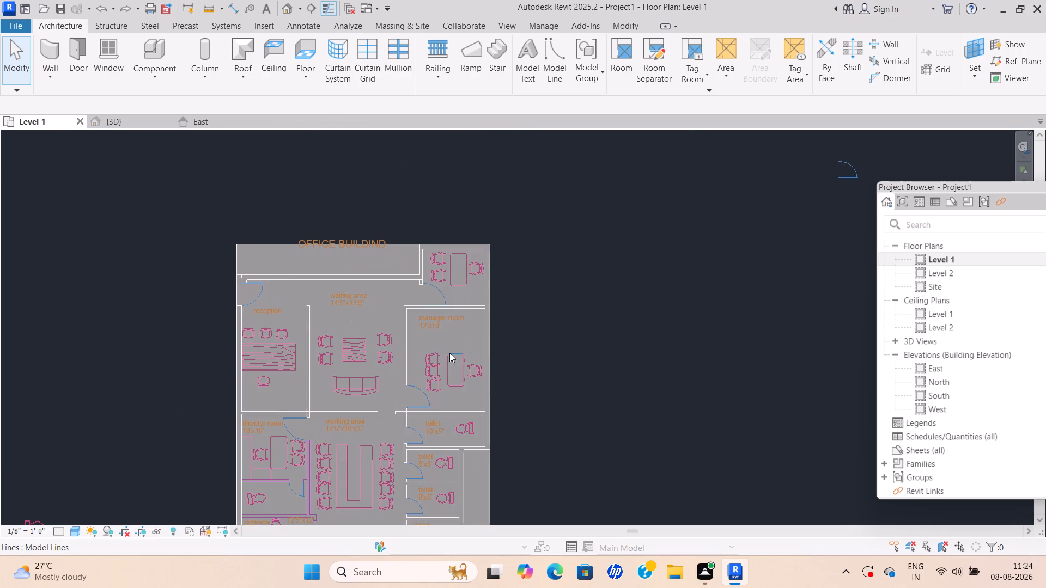
scroll(449, 353, "down", 1)
middle_click_drag(448, 353, 457, 253)
scroll(485, 375, "up", 2)
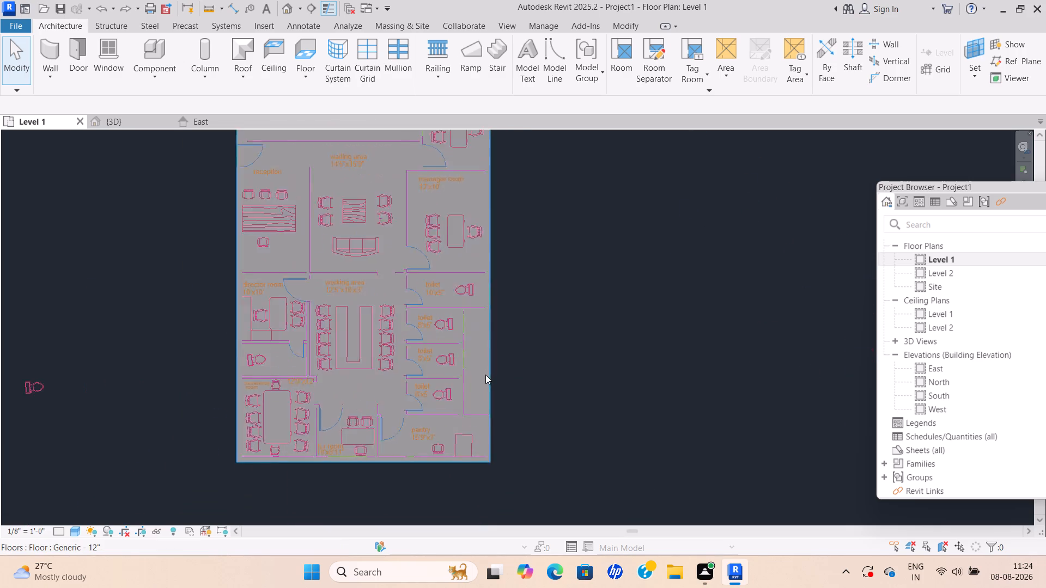
scroll(485, 375, "up", 3)
key("Escape")
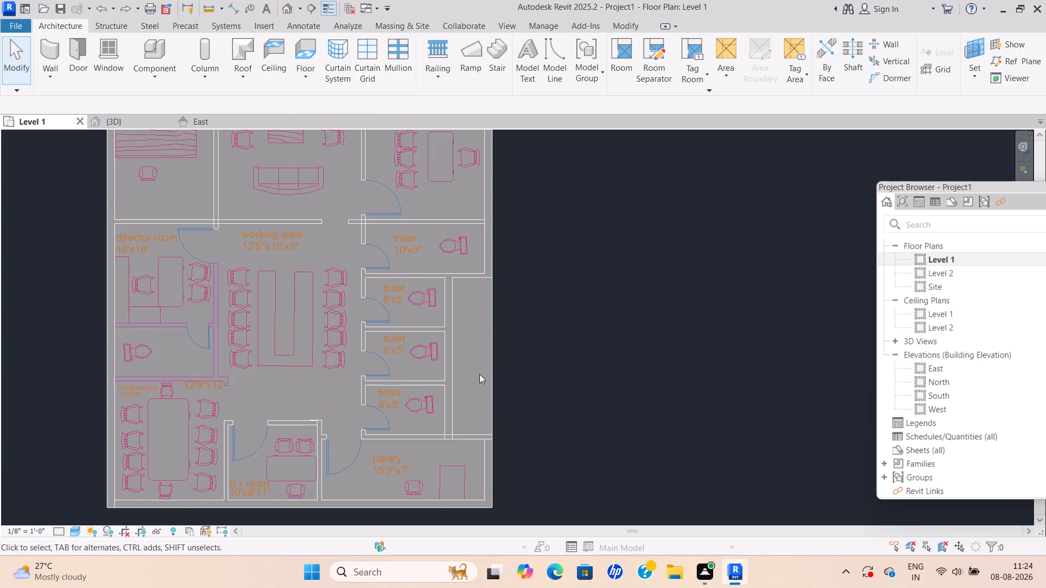
scroll(479, 375, "down", 3)
middle_click_drag(500, 377, 538, 336)
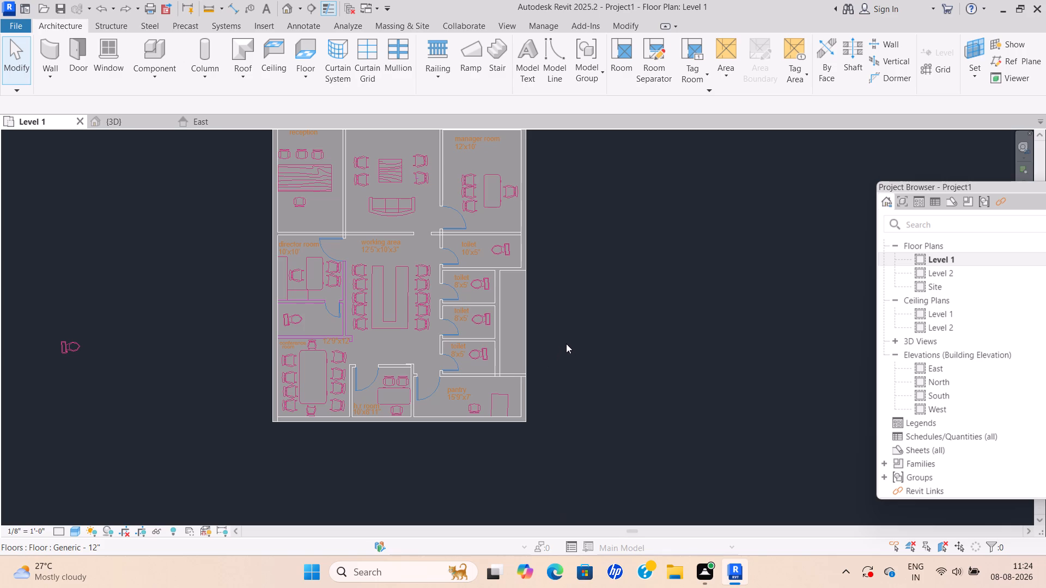
scroll(596, 335, "down", 1)
middle_click_drag(562, 324, 610, 382)
scroll(621, 346, "down", 1)
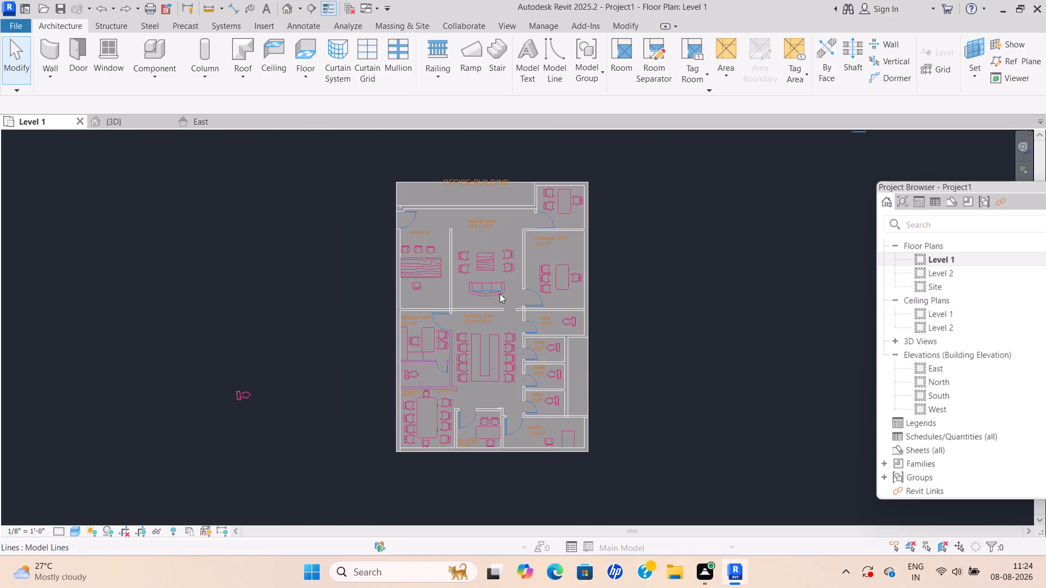
Examine the reception entrance corner, its door swing and the adjoining waiting area walls on the Level 1 plan.
scroll(500, 277, "up", 4)
scroll(333, 265, "down", 1)
middle_click_drag(347, 262, 397, 416)
scroll(312, 328, "up", 7)
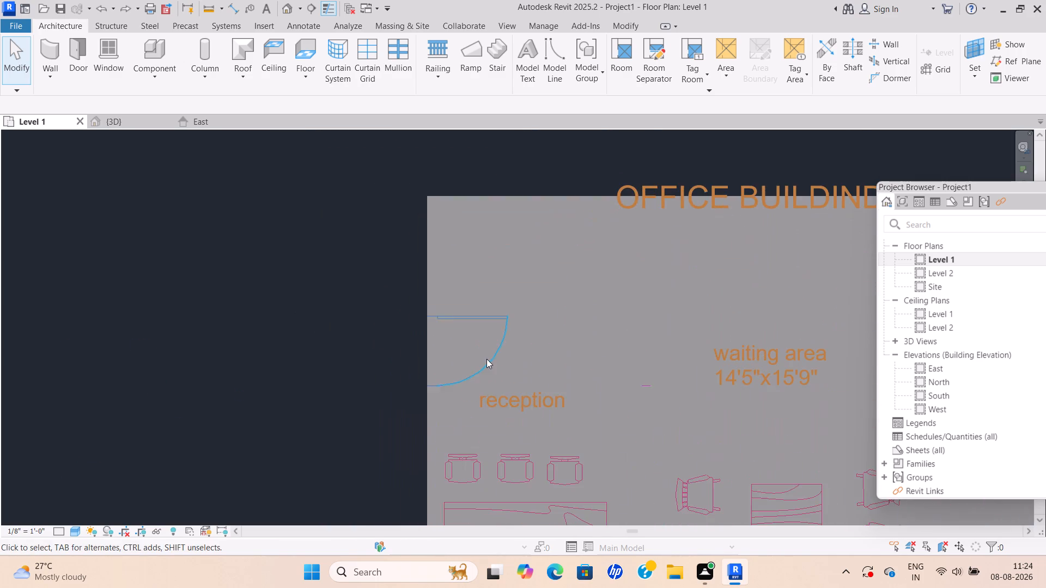
middle_click_drag(472, 373, 297, 369)
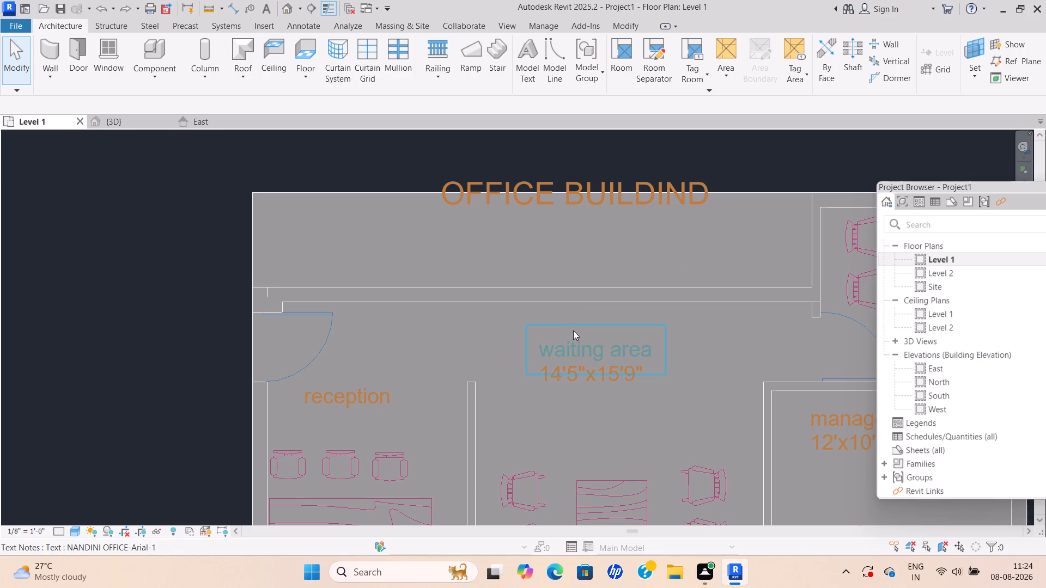
middle_click_drag(586, 350, 603, 221)
middle_click_drag(356, 223, 428, 240)
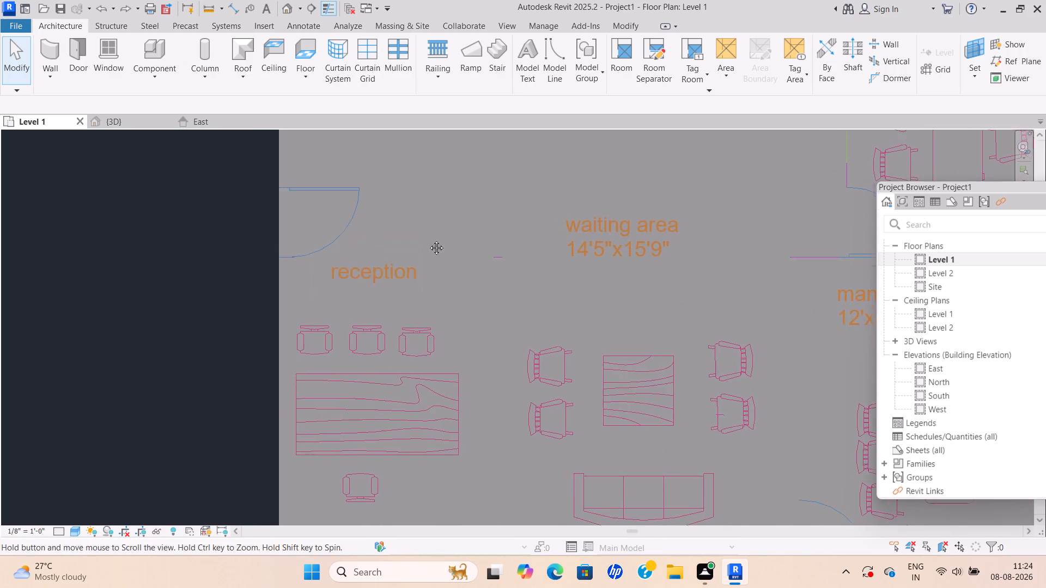
middle_click_drag(428, 240, 455, 241)
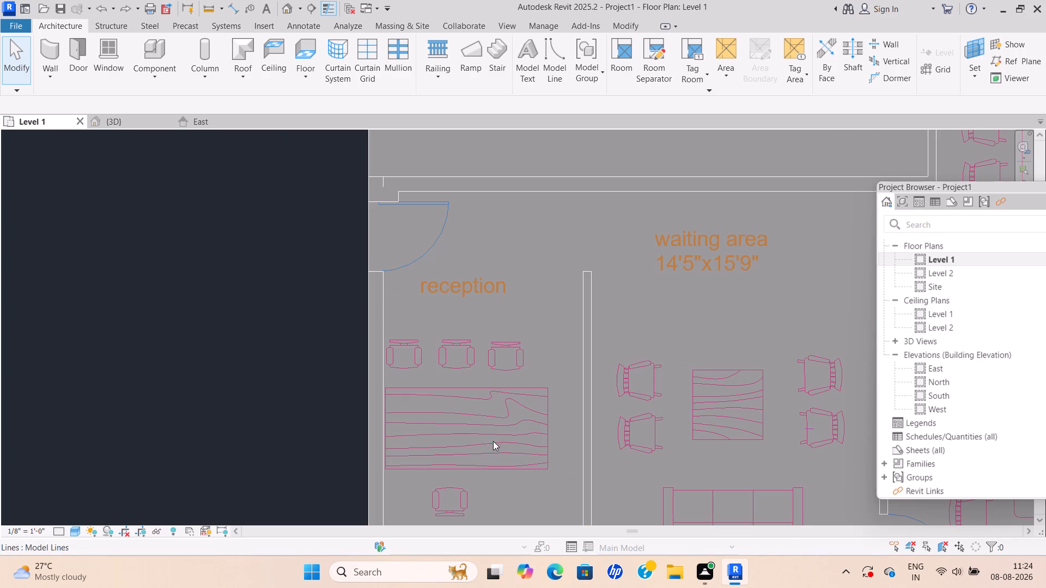
scroll(493, 432, "down", 1)
middle_click_drag(488, 432, 430, 389)
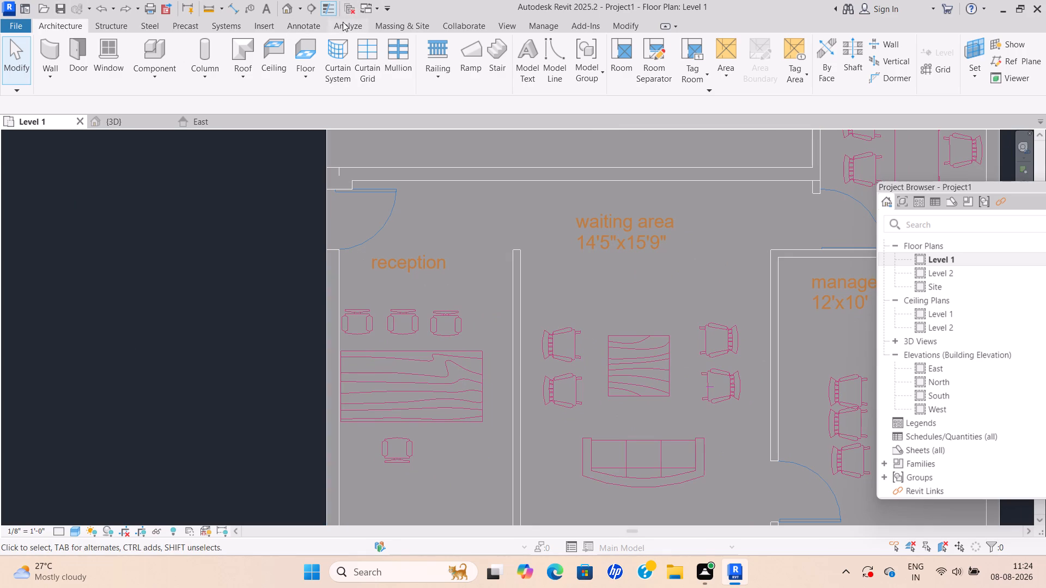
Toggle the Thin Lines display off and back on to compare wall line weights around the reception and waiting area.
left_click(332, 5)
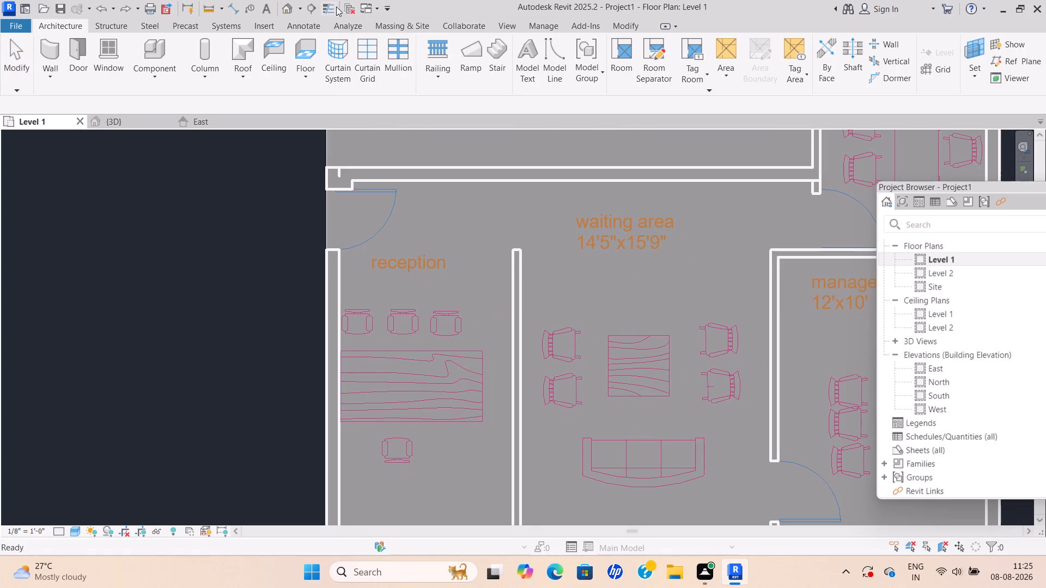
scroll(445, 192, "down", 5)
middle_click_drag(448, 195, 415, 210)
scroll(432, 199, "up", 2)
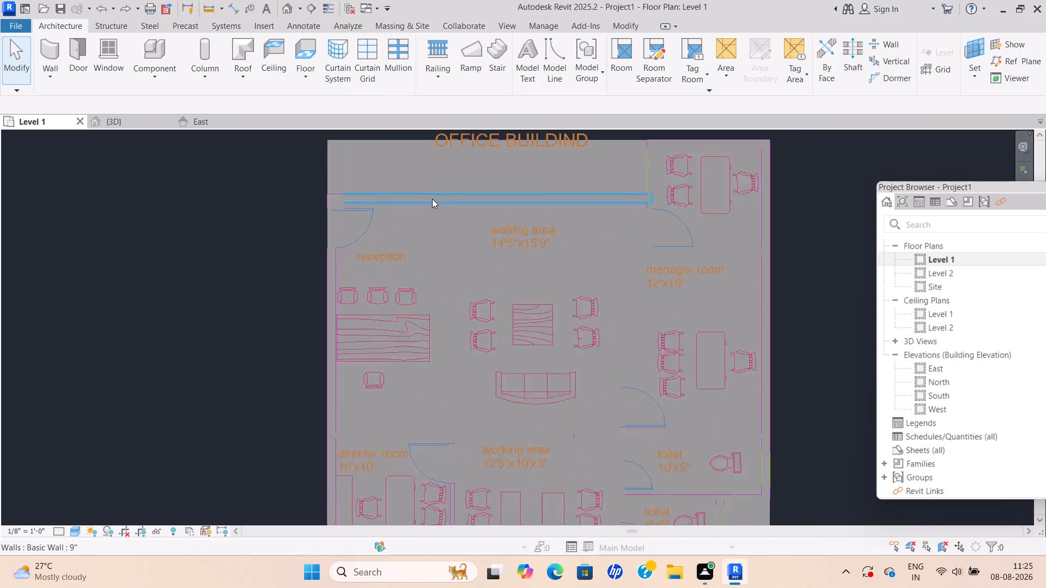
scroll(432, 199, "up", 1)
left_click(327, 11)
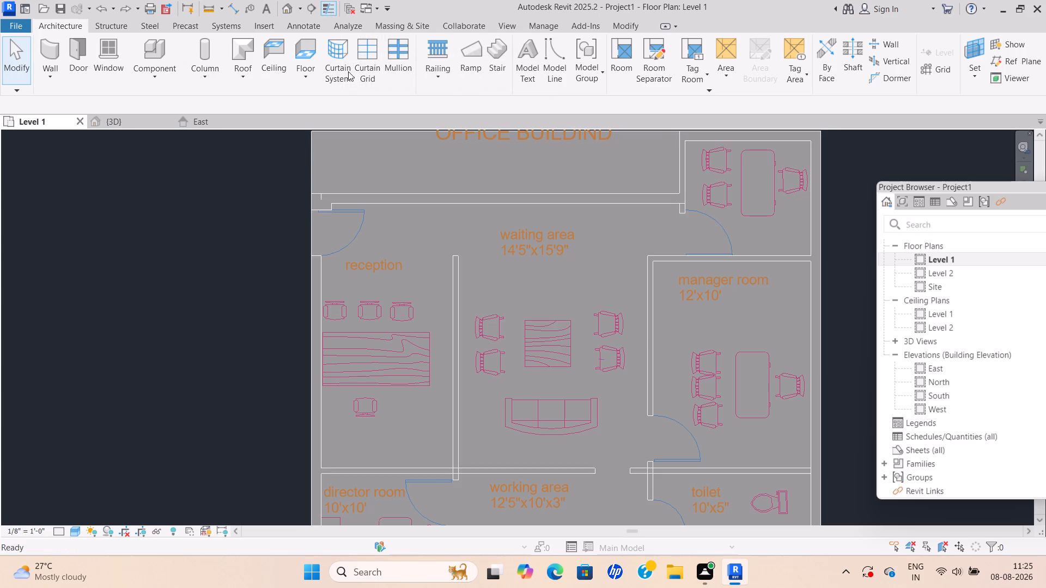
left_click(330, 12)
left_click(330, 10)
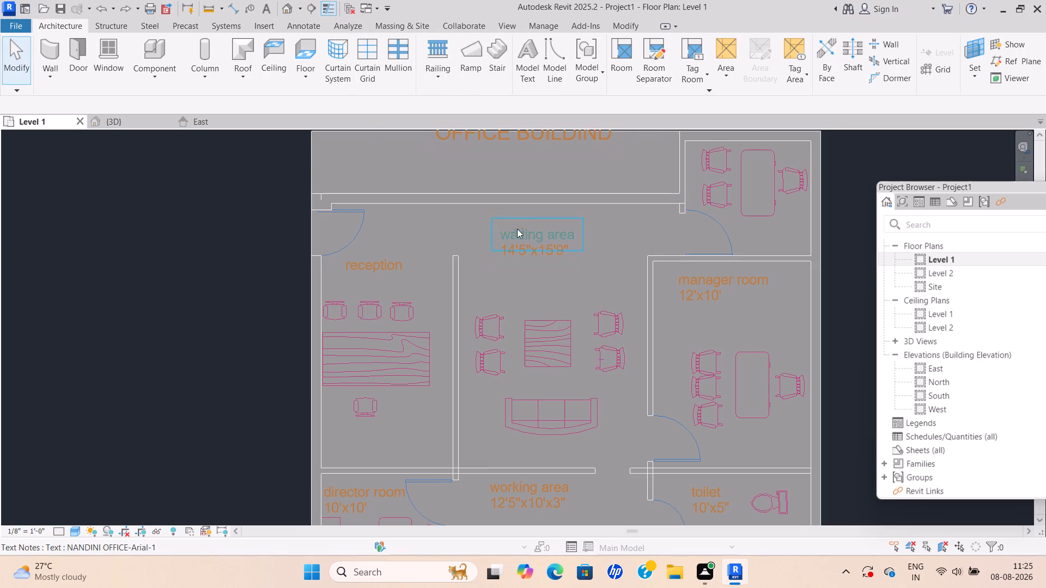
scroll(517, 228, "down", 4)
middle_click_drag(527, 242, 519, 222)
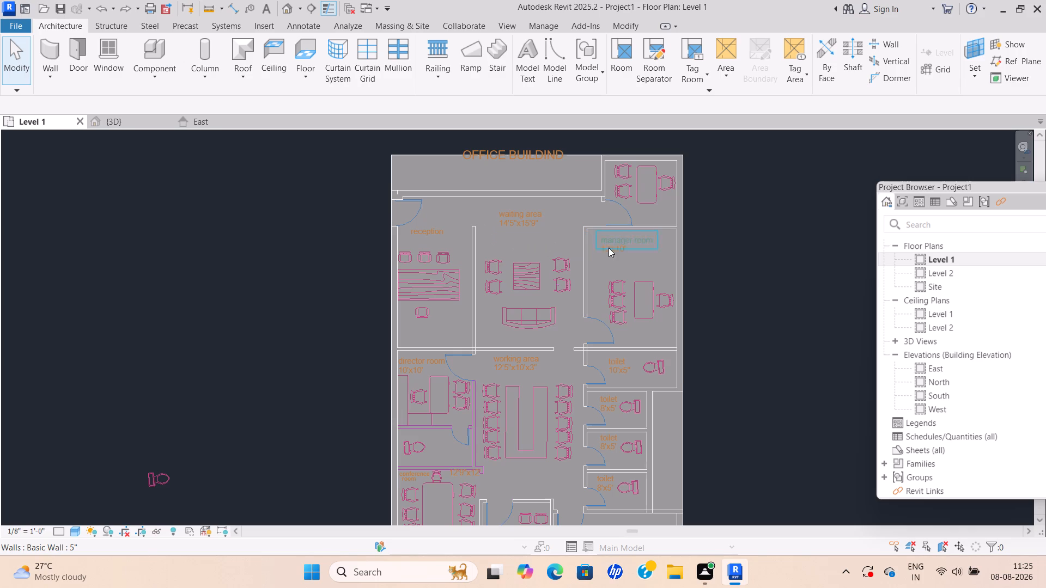
Switch the Level 1 plan's visual style to Wireframe.
scroll(646, 228, "down", 1)
key("Escape")
key("Escape")
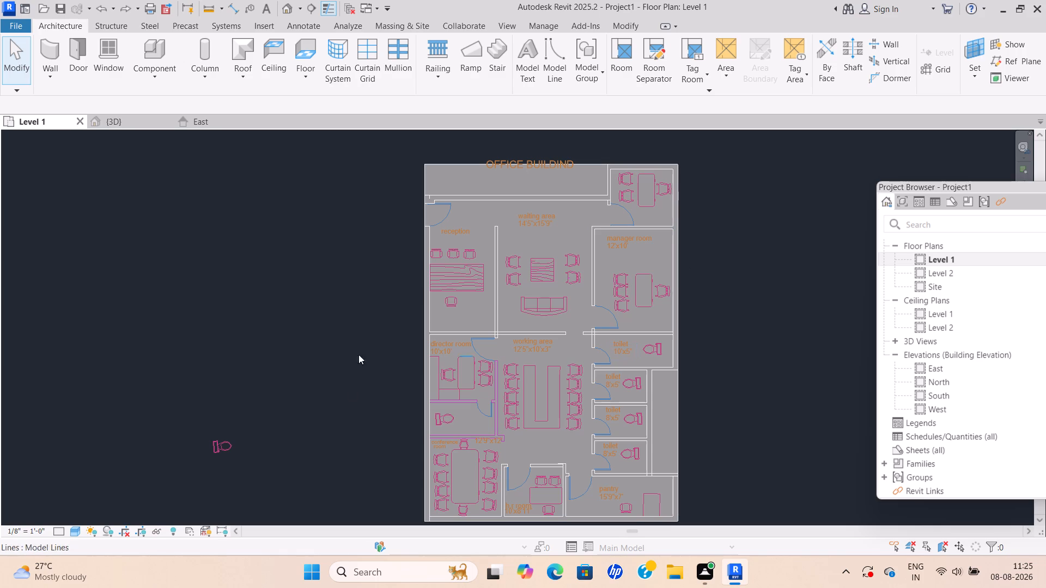
left_click(74, 532)
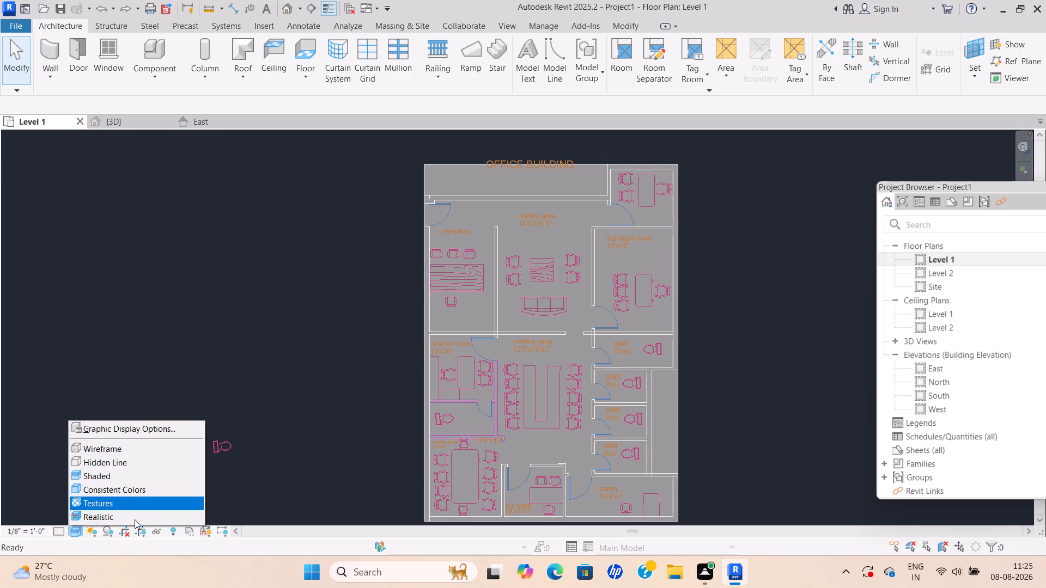
left_click(145, 449)
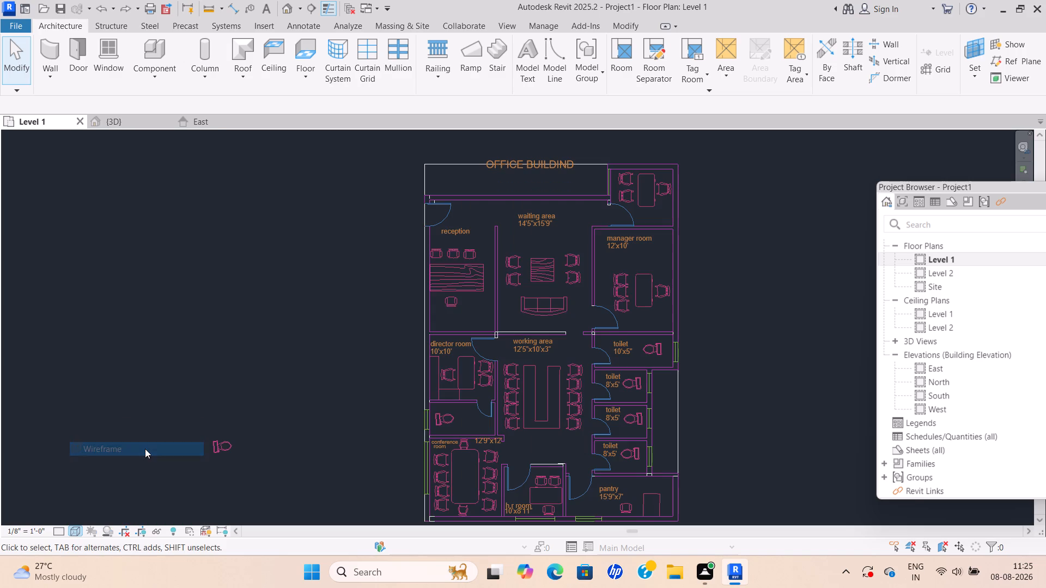
Examine the walls and door swings around the director room, working area and toilets in wireframe.
scroll(612, 368, "up", 3)
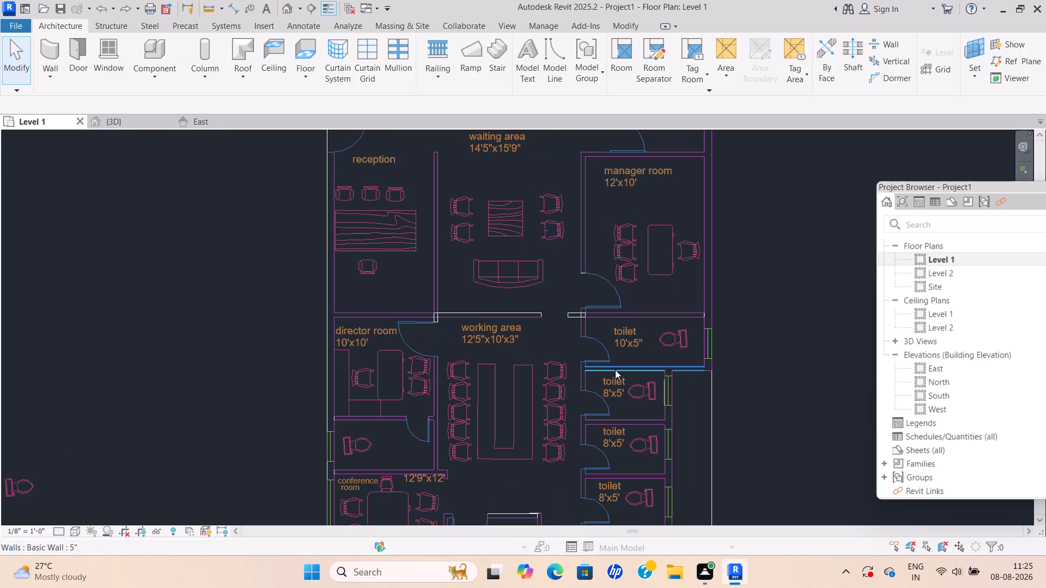
scroll(629, 380, "down", 1)
middle_click_drag(630, 385, 569, 406)
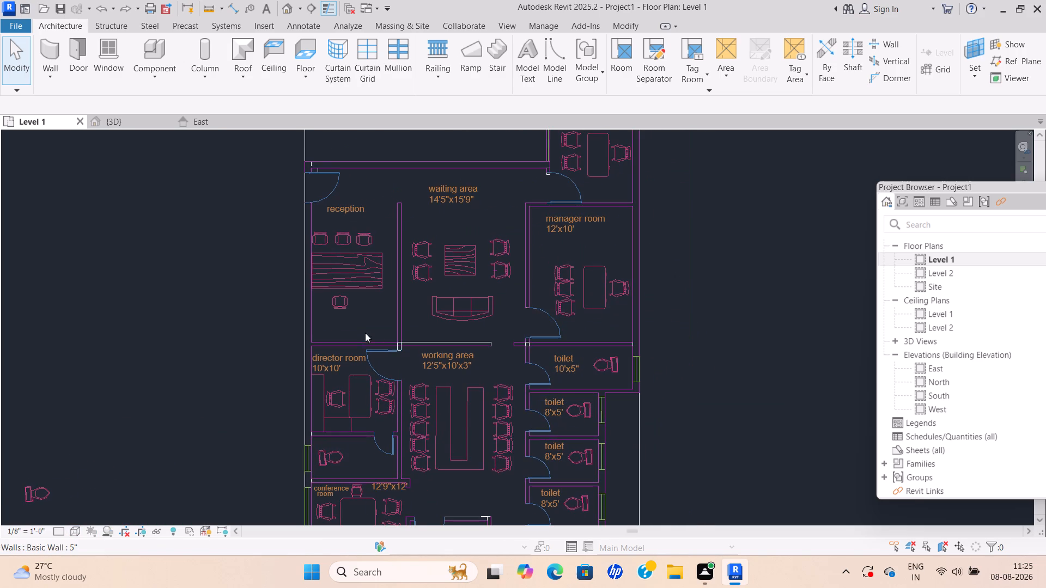
scroll(346, 306, "up", 4)
middle_click_drag(353, 301, 403, 210)
scroll(368, 302, "down", 4)
scroll(412, 220, "down", 1)
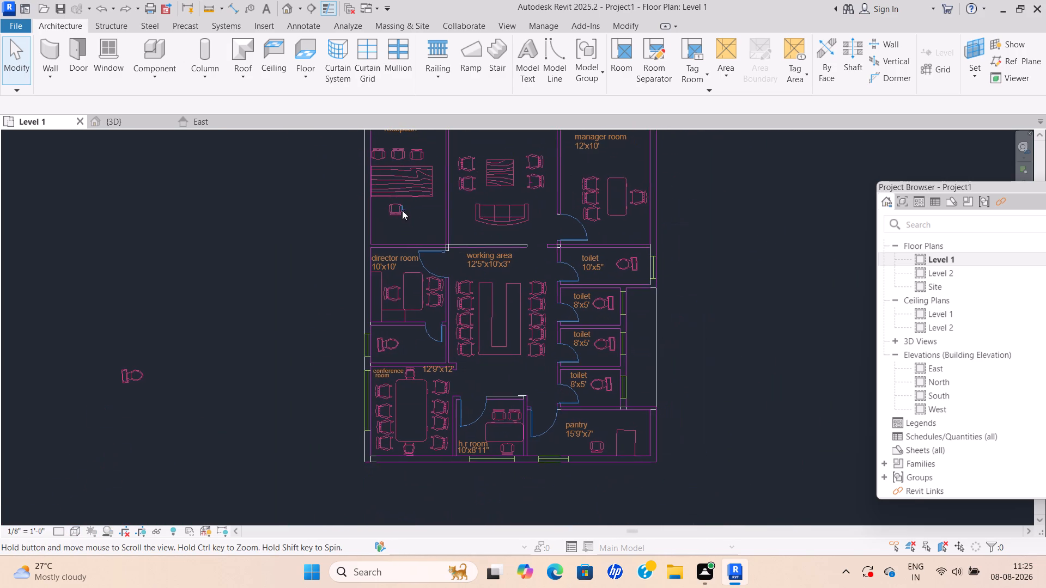
scroll(605, 342, "up", 4)
middle_click_drag(709, 214, 632, 357)
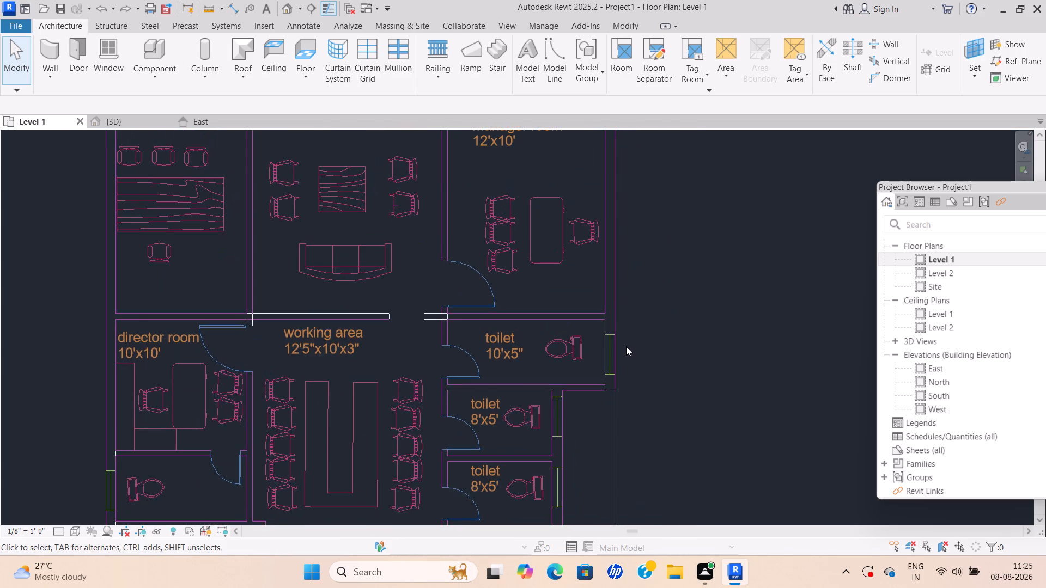
scroll(608, 359, "up", 7)
scroll(637, 467, "down", 5)
middle_click_drag(637, 467, 643, 467)
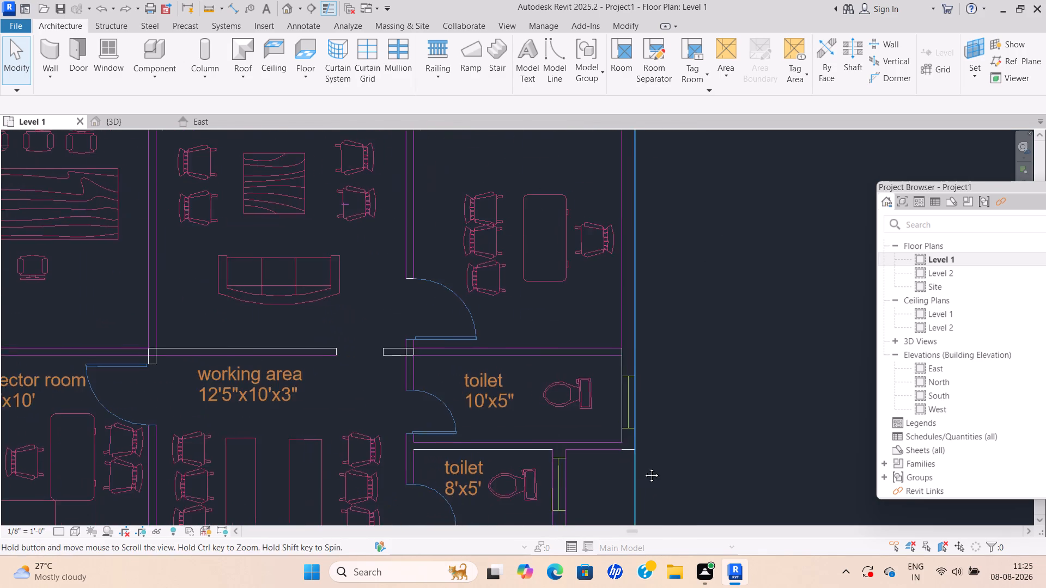
middle_click_drag(643, 467, 688, 420)
scroll(378, 299, "up", 4)
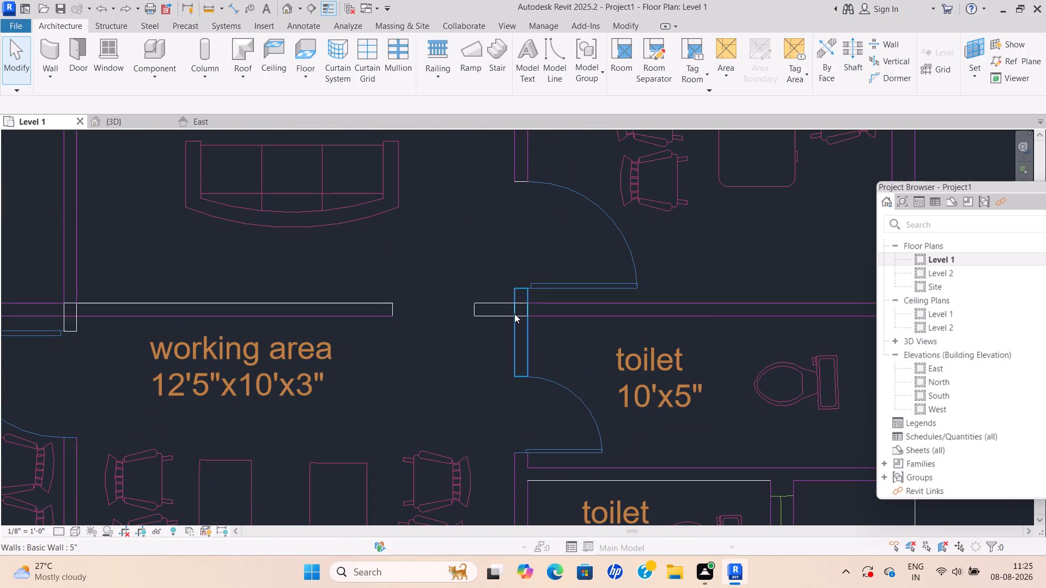
scroll(507, 329, "down", 7)
middle_click_drag(576, 323, 587, 330)
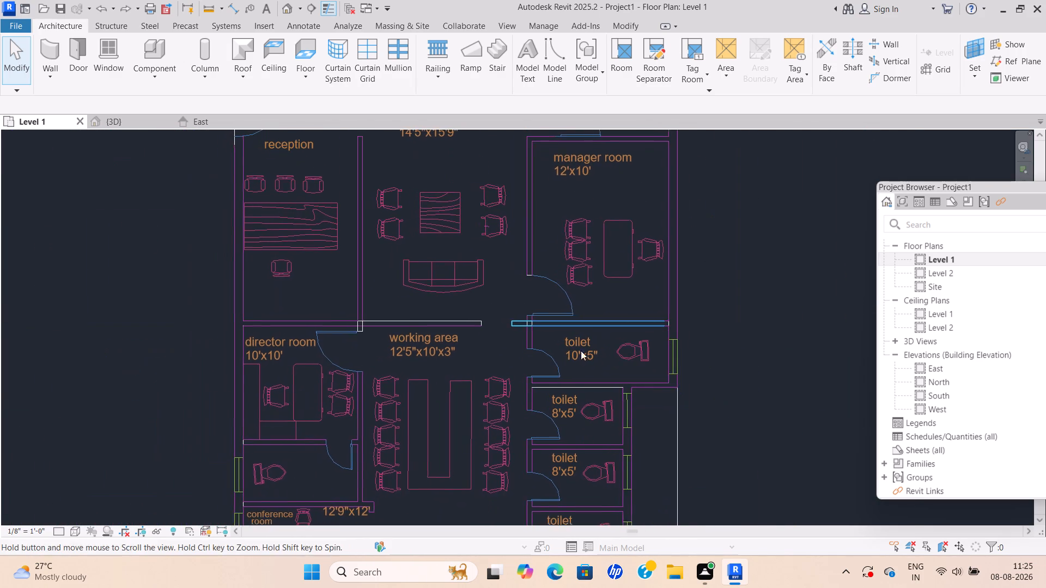
scroll(569, 413, "up", 9)
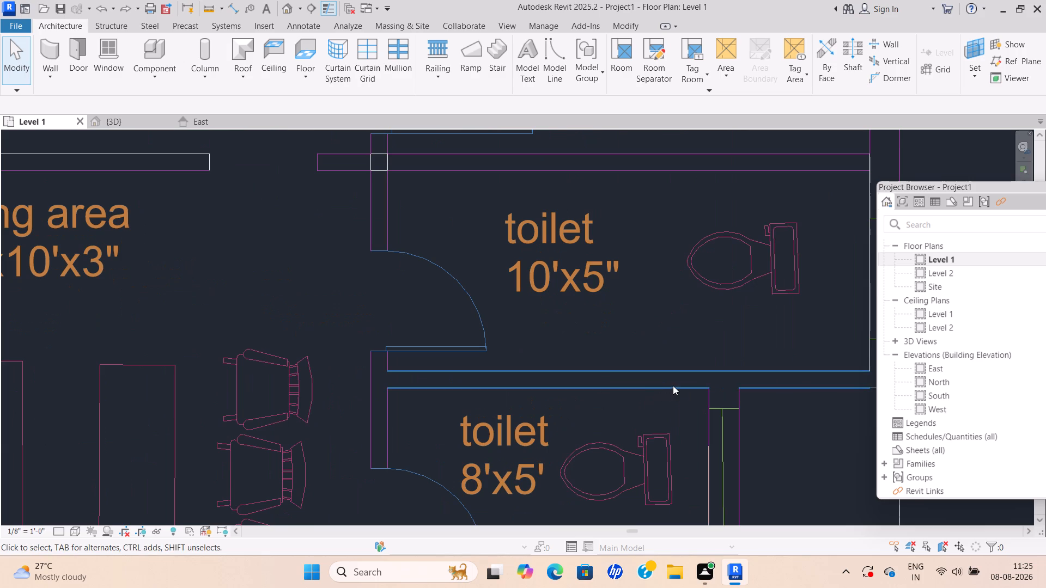
Examine the partition wall and its opening between the waiting area and the working area, along with the overall layout.
key("Escape")
key("Escape")
key("Escape")
key("Escape")
scroll(569, 390, "down", 6)
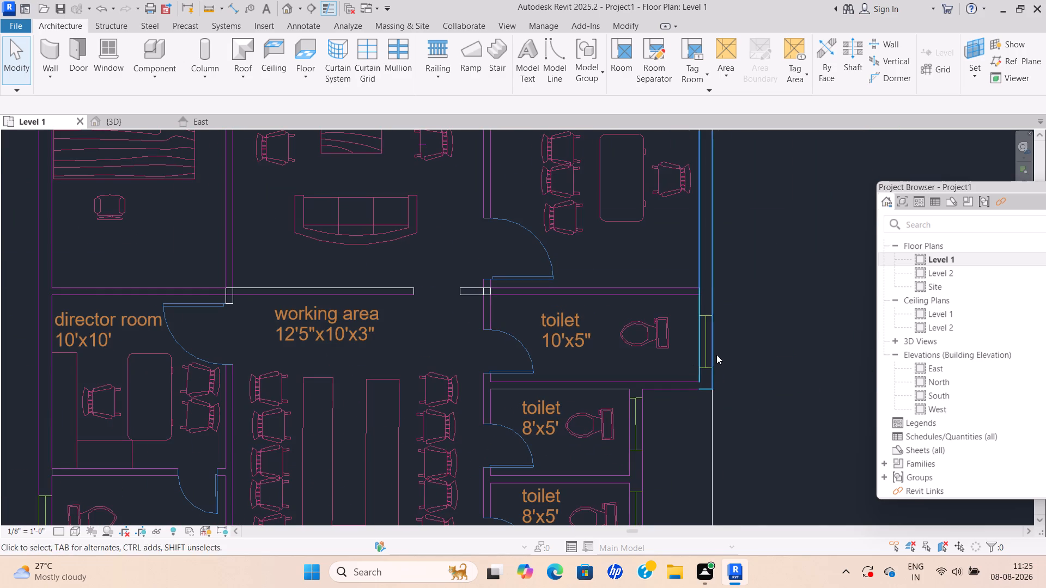
key("Escape")
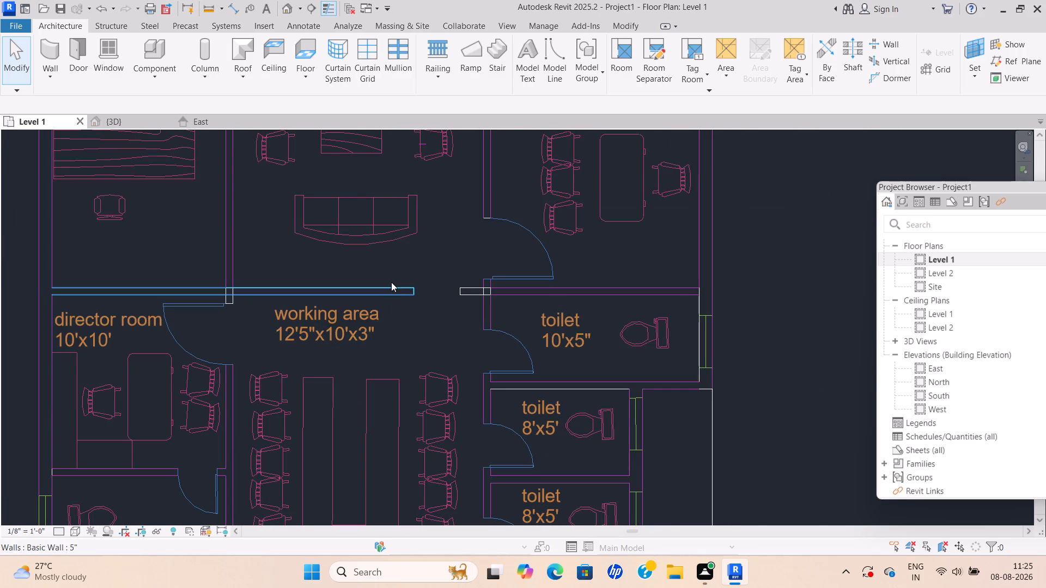
key("Escape")
key("Escape")
key("Escape")
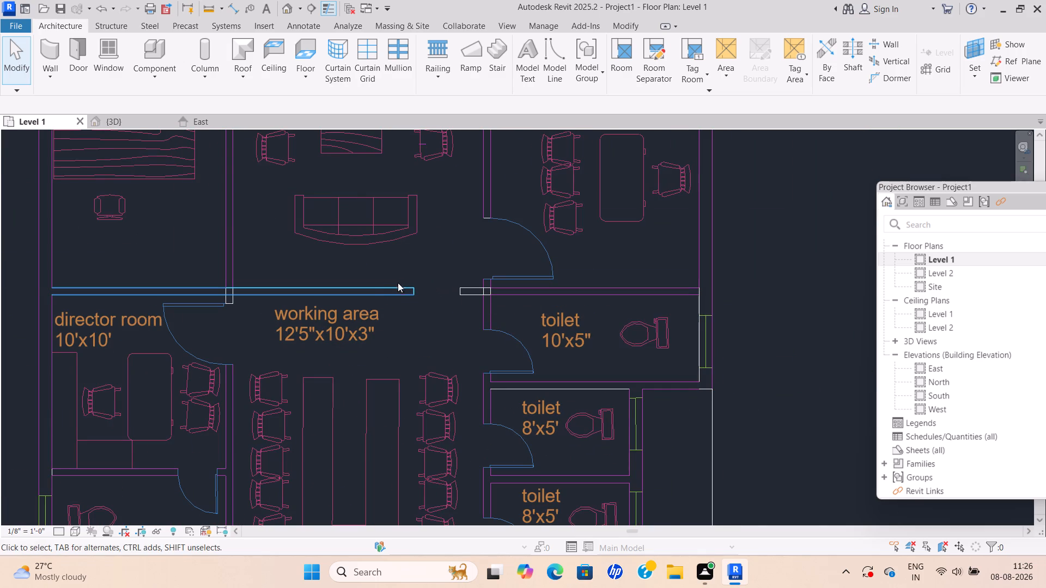
key("Escape")
key("Escape")
key("Escape")
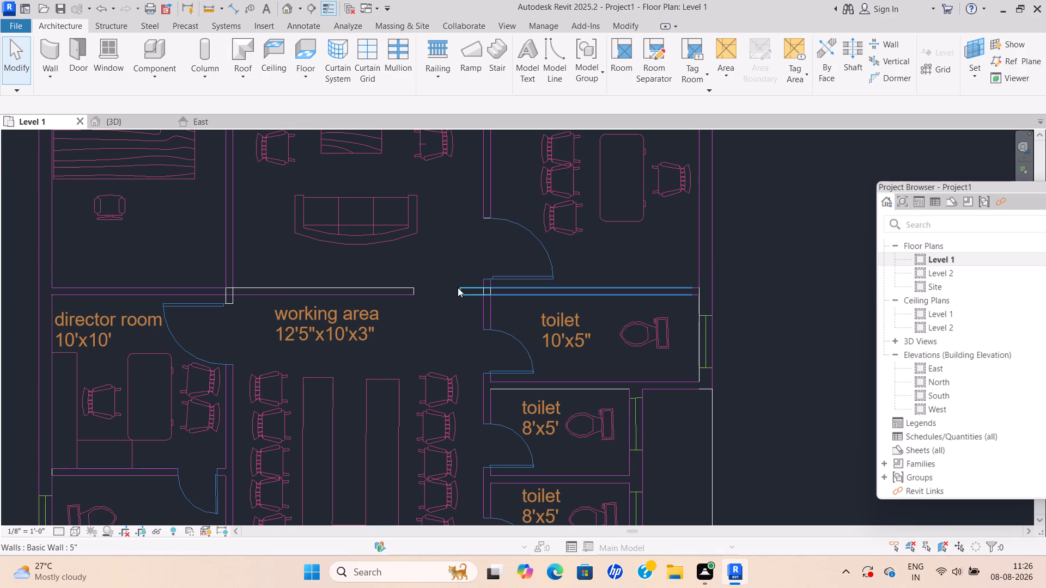
key("Escape")
scroll(506, 275, "down", 2)
middle_click_drag(509, 275, 497, 314)
scroll(351, 303, "up", 6)
scroll(314, 377, "up", 6)
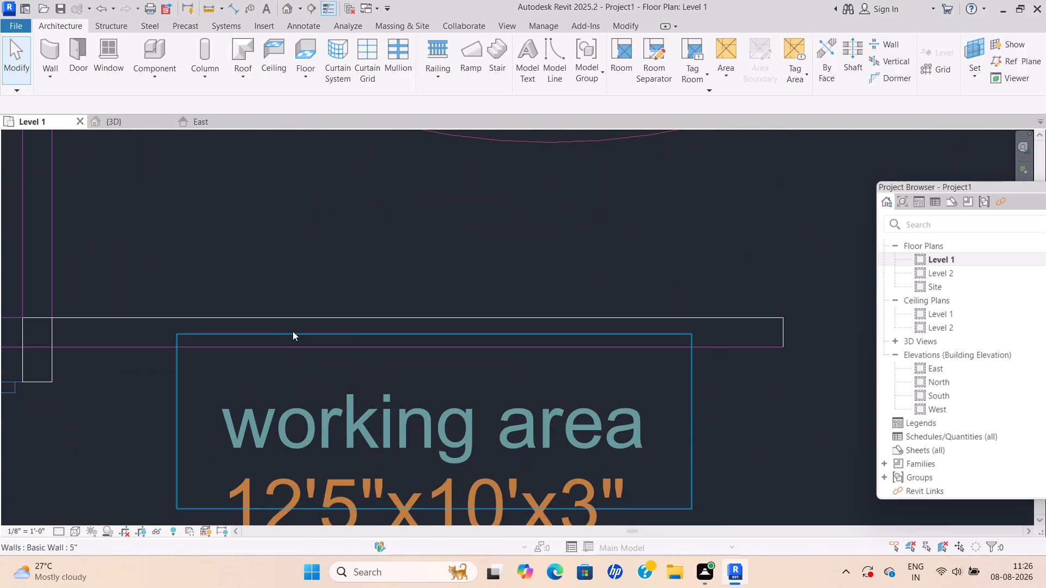
key("Escape")
key("Escape")
scroll(443, 336, "down", 6)
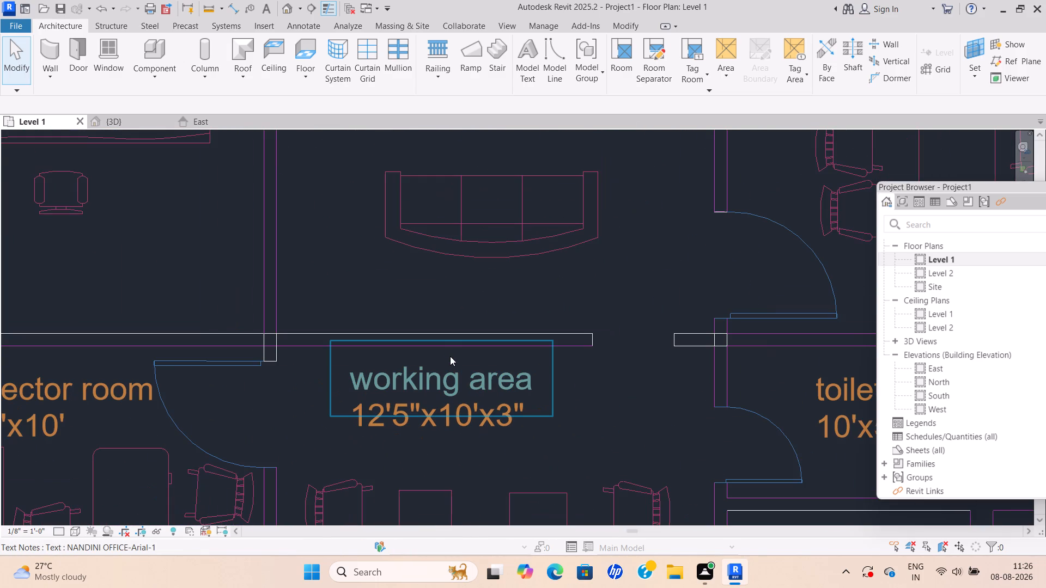
scroll(340, 333, "down", 7)
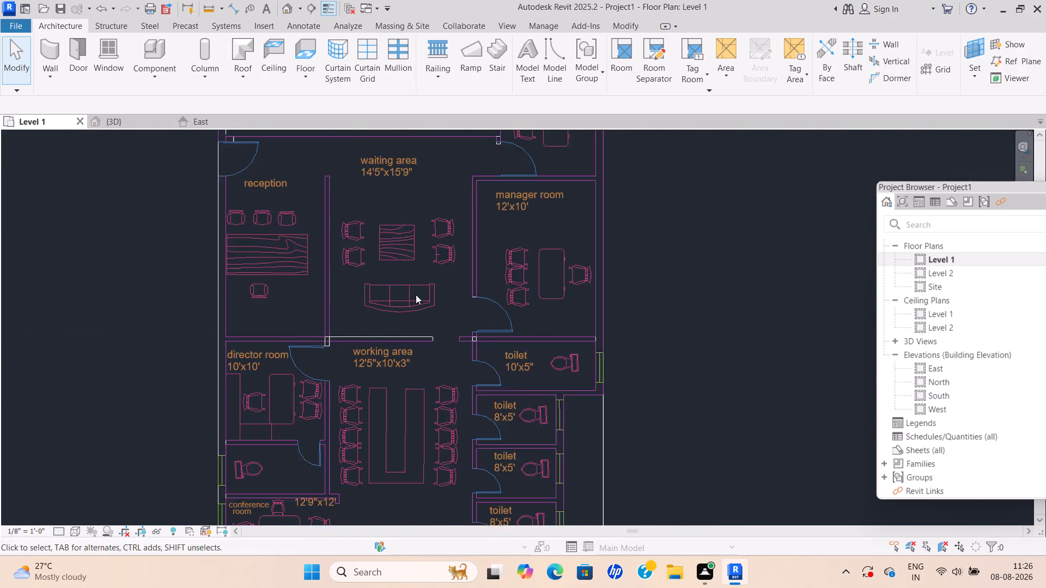
scroll(416, 295, "down", 3)
middle_click_drag(423, 295, 435, 279)
scroll(437, 276, "down", 3)
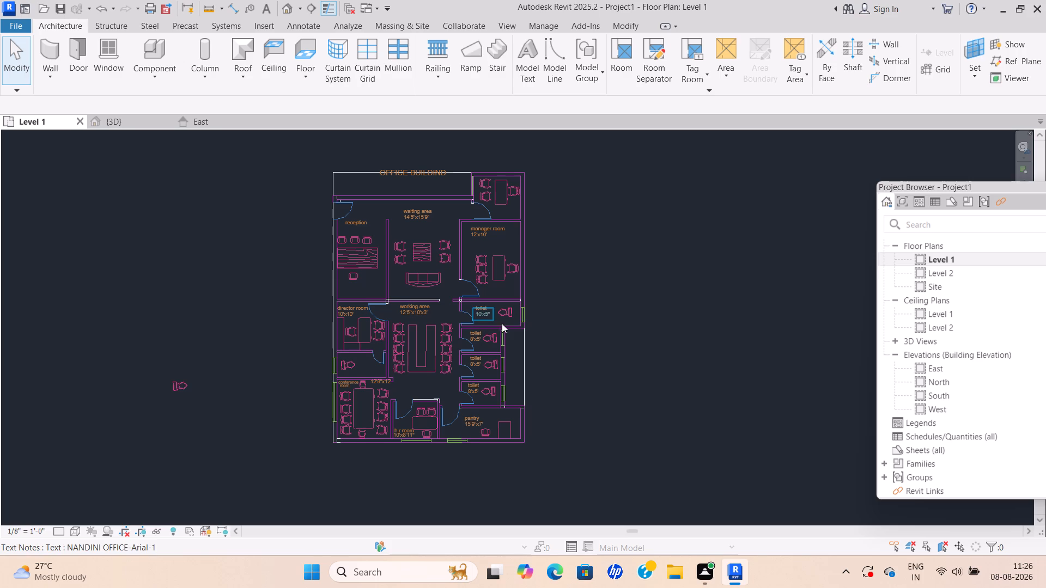
Examine the reception entrance corner, including the short 9" wall piece beside the entrance door swing.
scroll(404, 191, "up", 1)
middle_click_drag(410, 194, 475, 277)
scroll(387, 267, "up", 9)
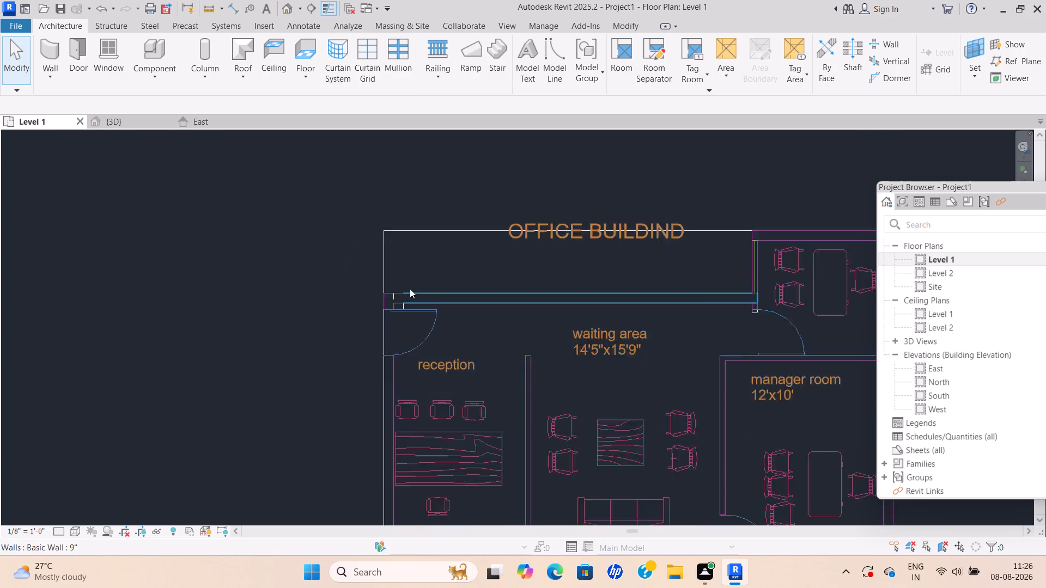
scroll(410, 289, "up", 9)
scroll(411, 315, "down", 1)
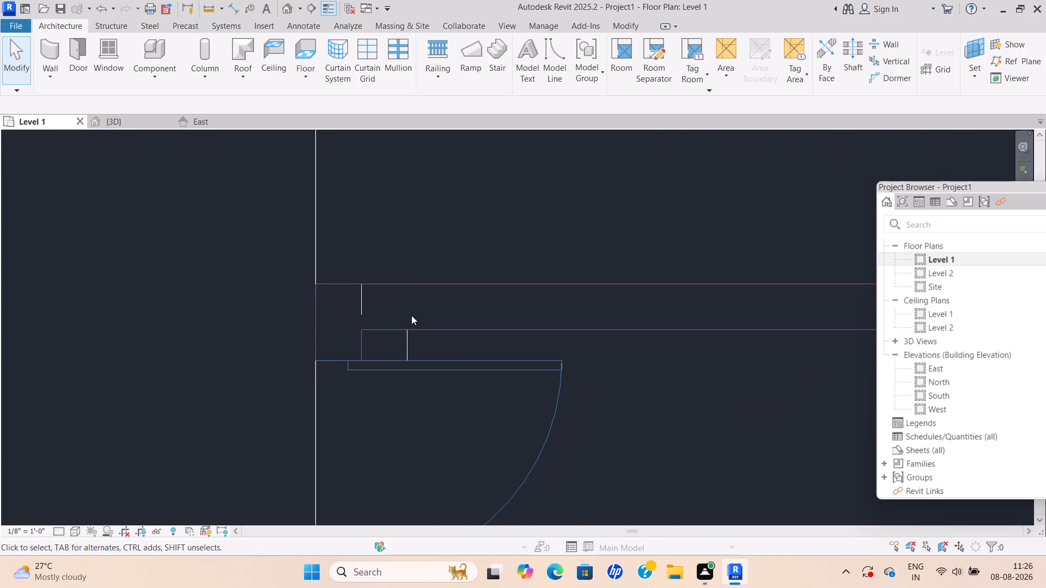
scroll(411, 315, "down", 2)
middle_click(413, 312)
scroll(417, 336, "up", 5)
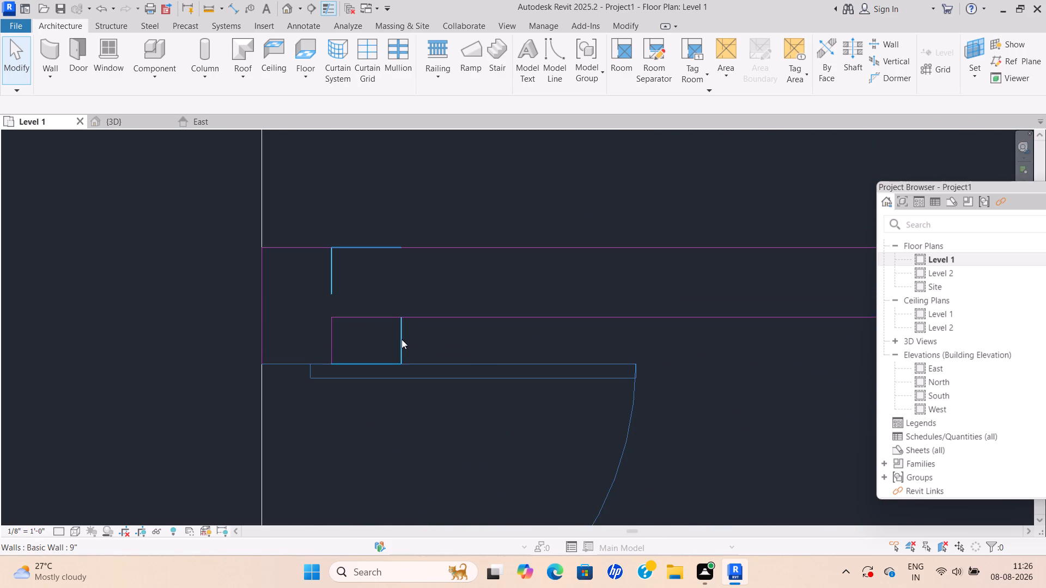
scroll(402, 339, "up", 14)
scroll(404, 341, "up", 8)
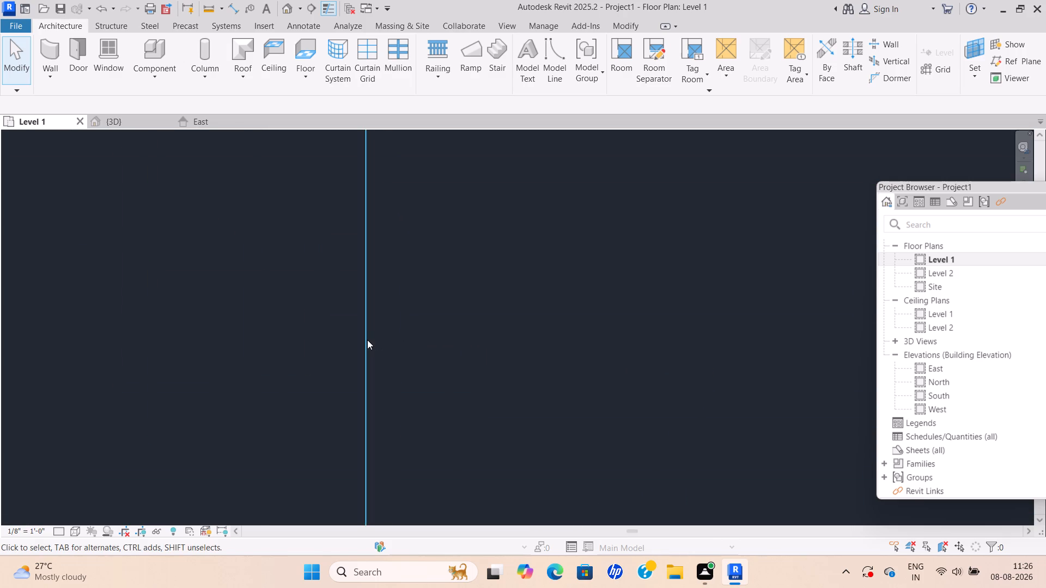
scroll(367, 340, "down", 1)
left_click(366, 340)
scroll(366, 340, "down", 13)
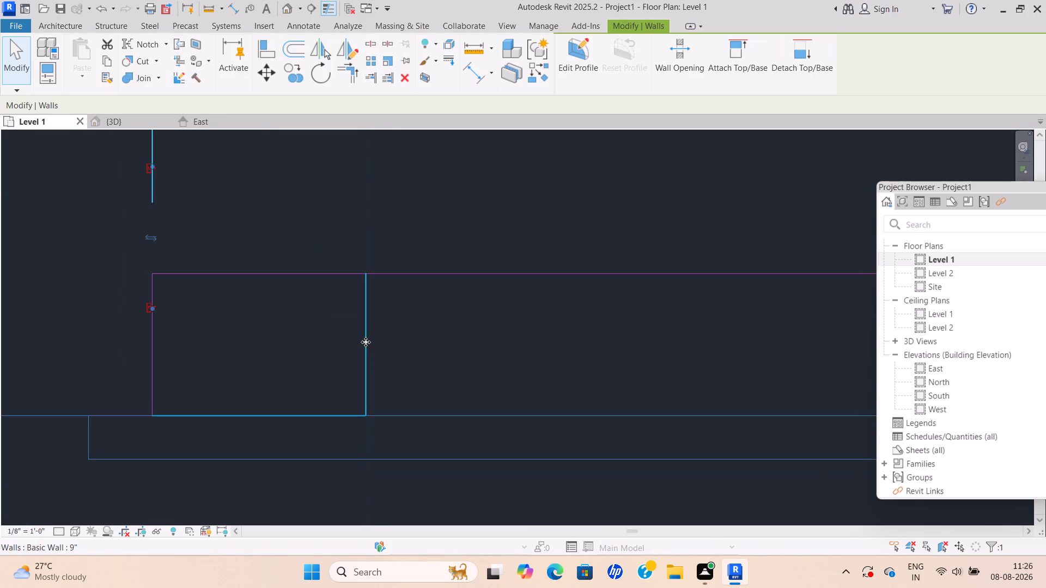
scroll(355, 356, "down", 6)
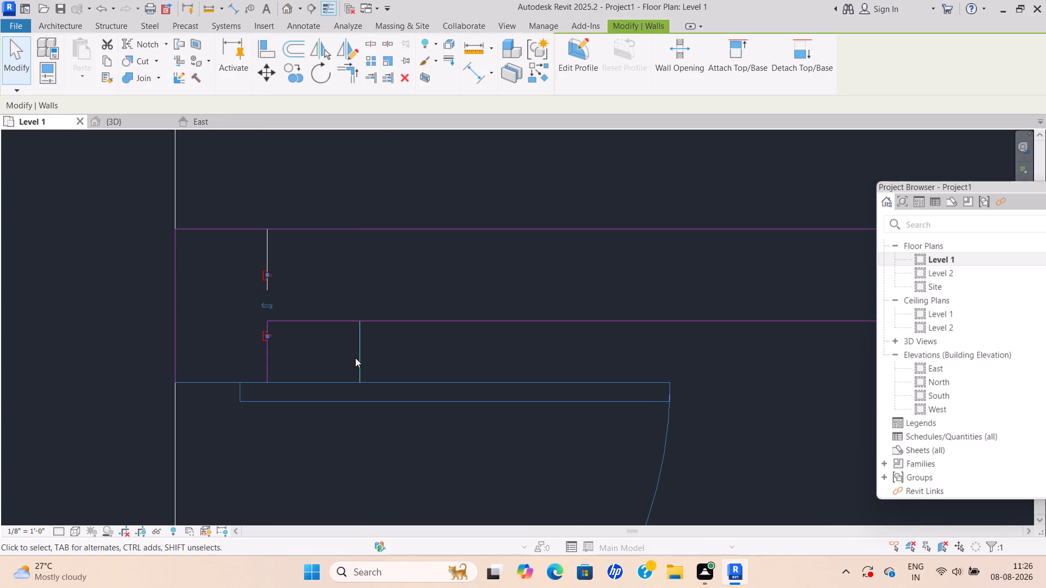
key("Escape")
scroll(390, 359, "down", 4)
key("Escape")
scroll(394, 334, "down", 2)
middle_click_drag(400, 333, 314, 273)
middle_click_drag(417, 316, 399, 343)
scroll(390, 344, "down", 1)
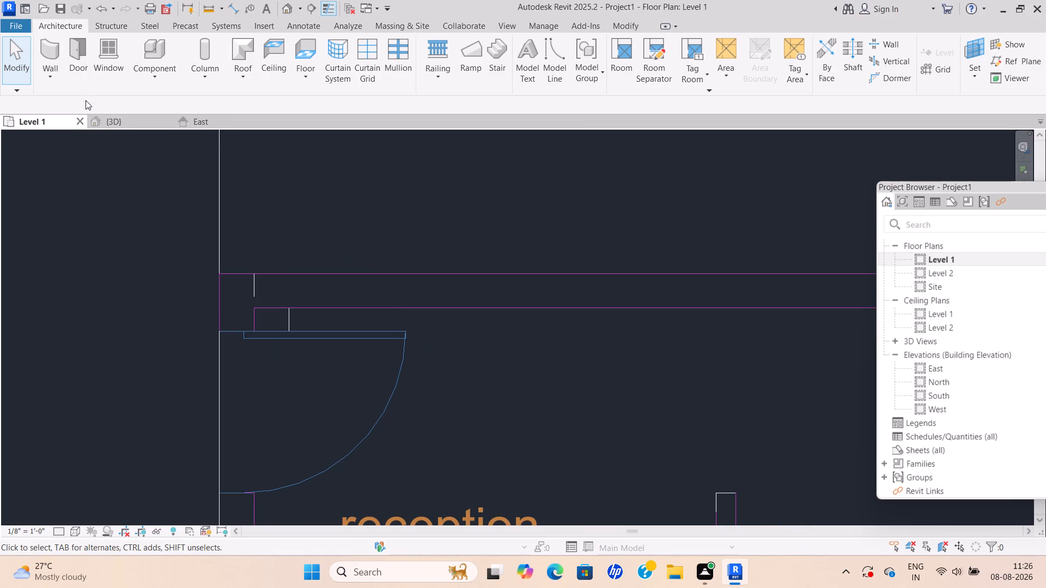
left_click(75, 73)
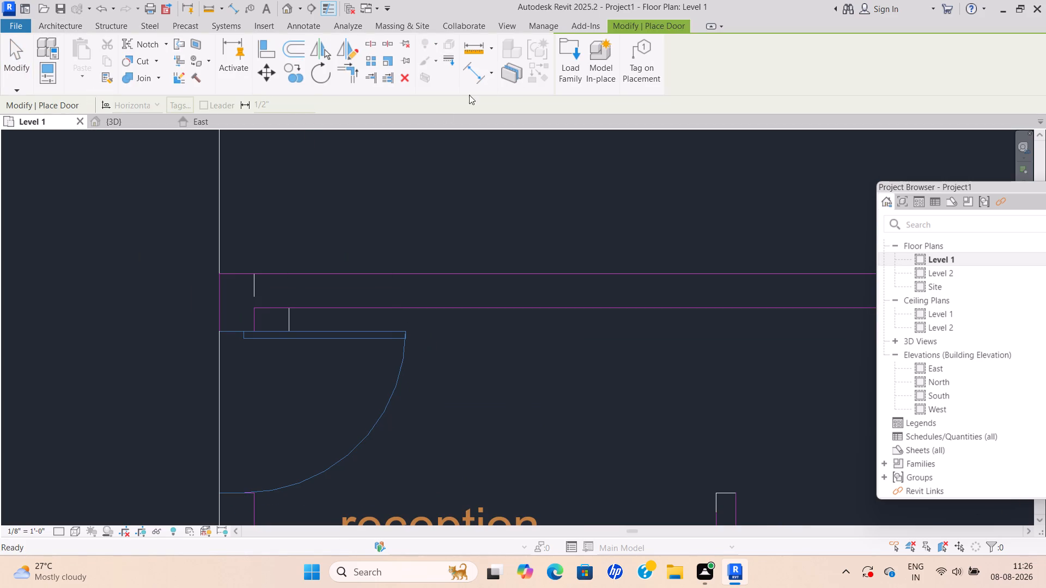
key("Escape")
Examine the front office's window and door swing, plus the adjoining waiting area and manager room walls.
scroll(418, 269, "down", 5)
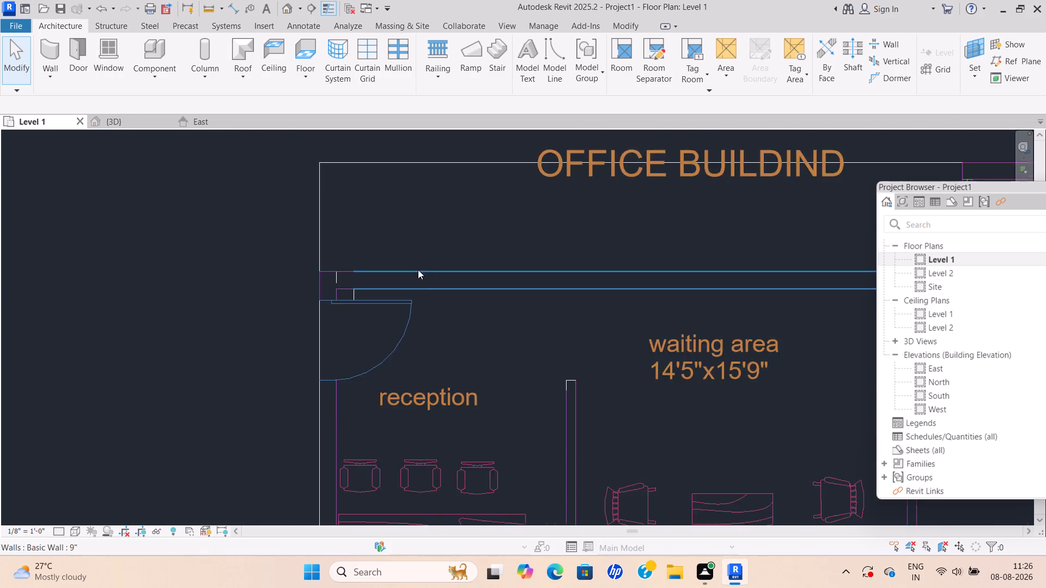
scroll(418, 269, "down", 1)
middle_click_drag(418, 269, 177, 202)
scroll(335, 260, "down", 3)
middle_click_drag(335, 260, 386, 183)
scroll(479, 177, "down", 1)
middle_click_drag(482, 177, 488, 187)
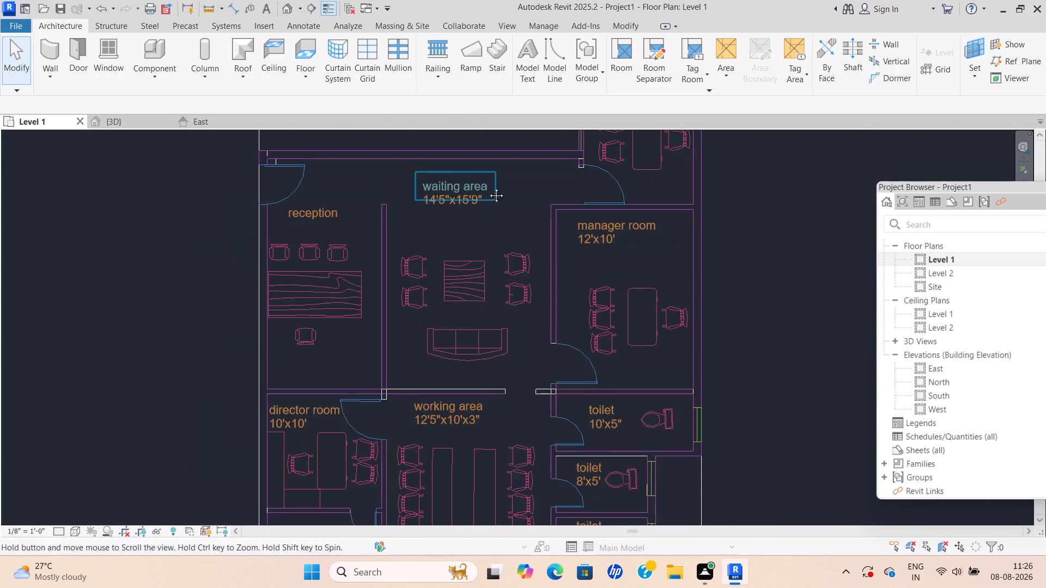
middle_click_drag(488, 187, 444, 331)
scroll(548, 259, "up", 14)
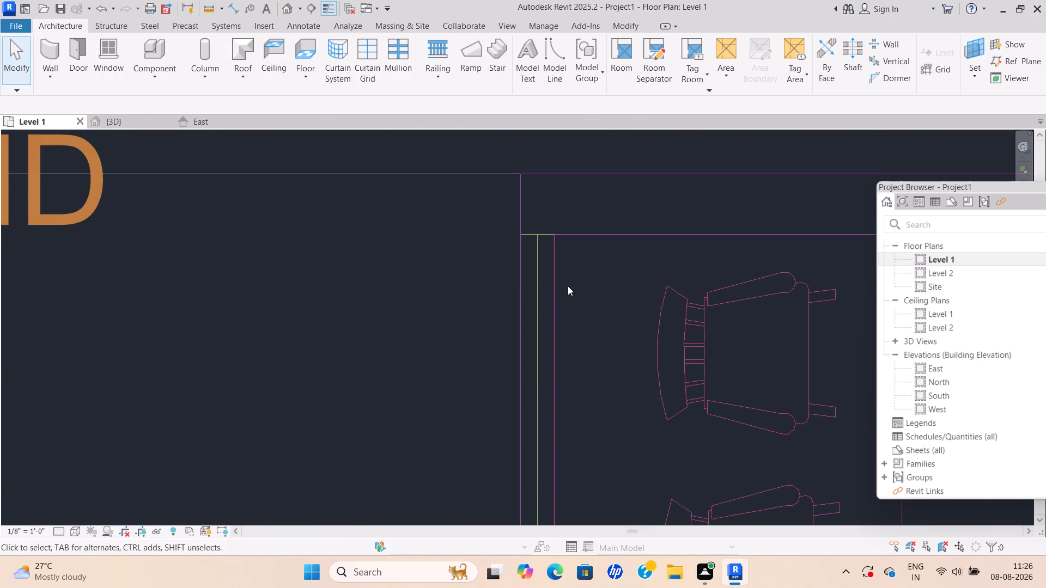
scroll(573, 291, "down", 5)
middle_click_drag(573, 291, 506, 201)
scroll(503, 198, "up", 1)
scroll(574, 310, "down", 3)
middle_click_drag(574, 310, 513, 213)
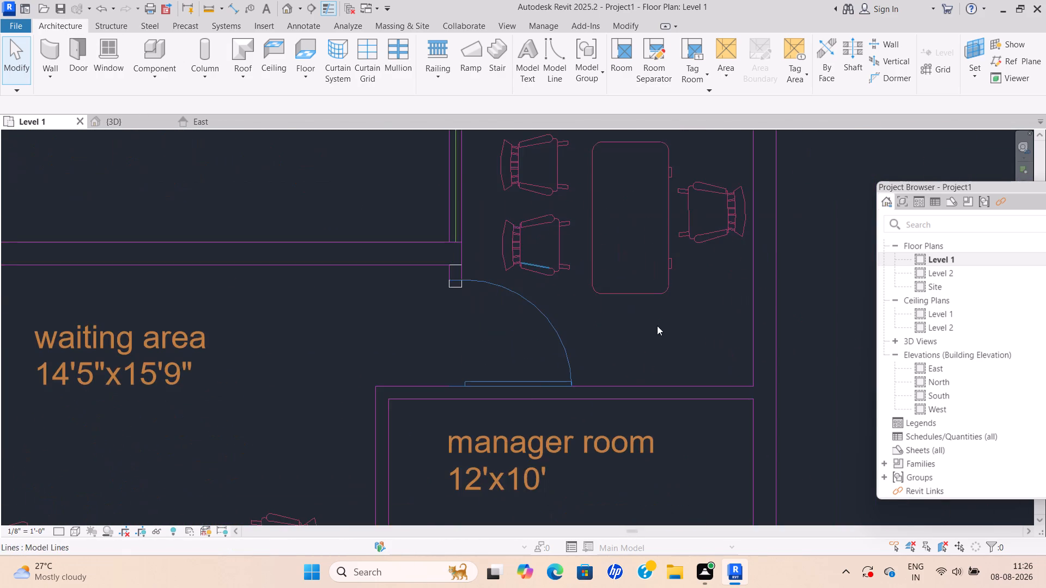
scroll(658, 326, "down", 4)
middle_click_drag(658, 326, 588, 286)
scroll(499, 314, "up", 12)
scroll(497, 317, "down", 2)
middle_click_drag(497, 317, 503, 317)
scroll(571, 313, "down", 3)
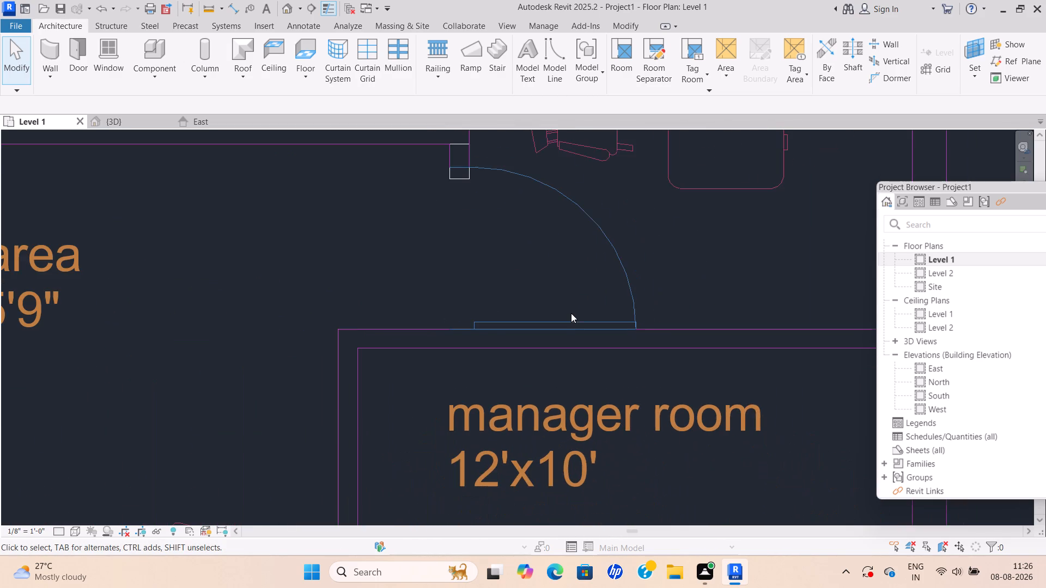
scroll(510, 313, "down", 2)
middle_click_drag(505, 313, 526, 302)
middle_click_drag(436, 354, 533, 237)
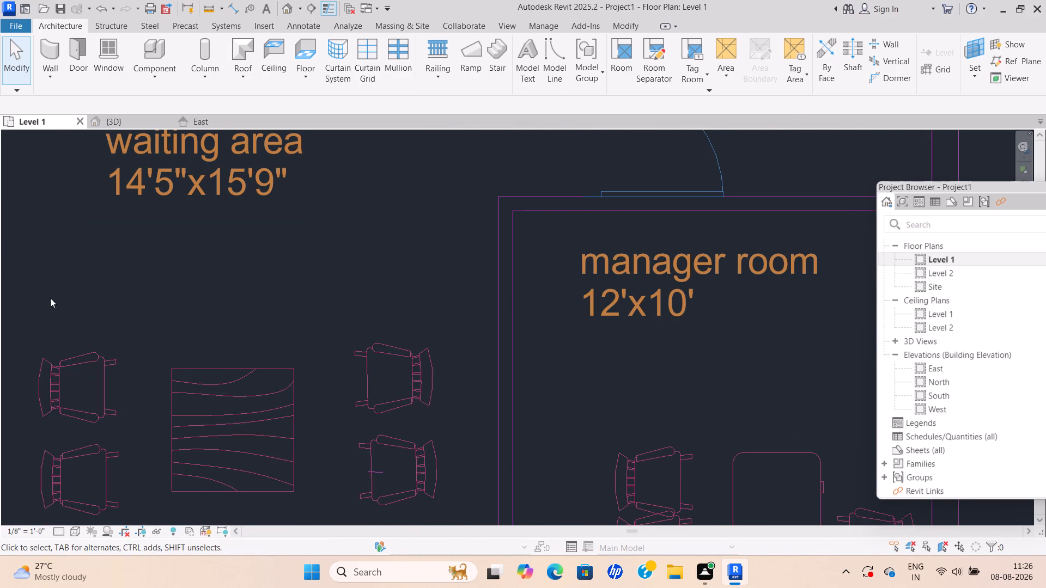
key("Escape")
scroll(224, 314, "down", 1)
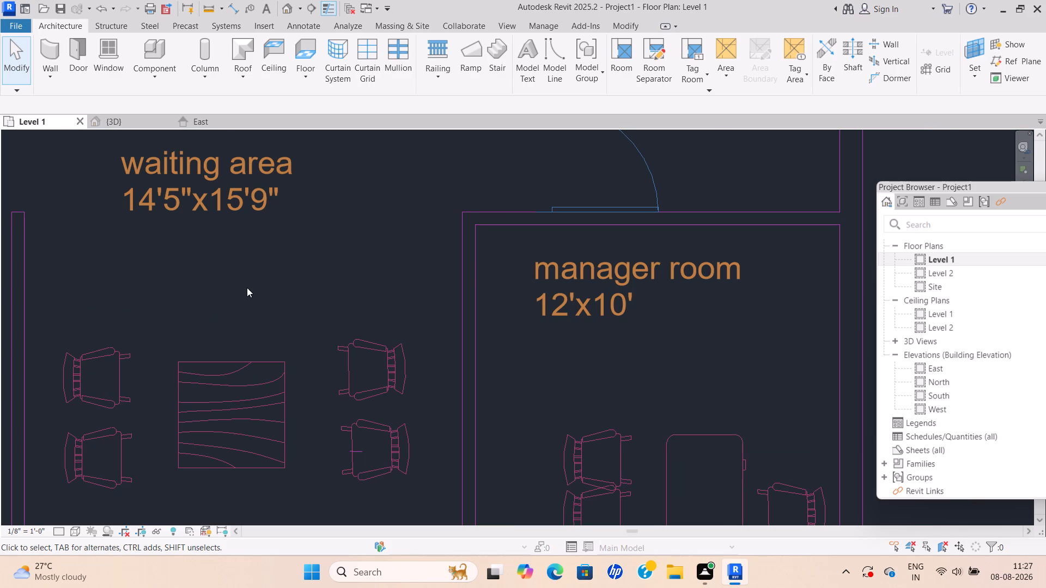
scroll(358, 308, "down", 3)
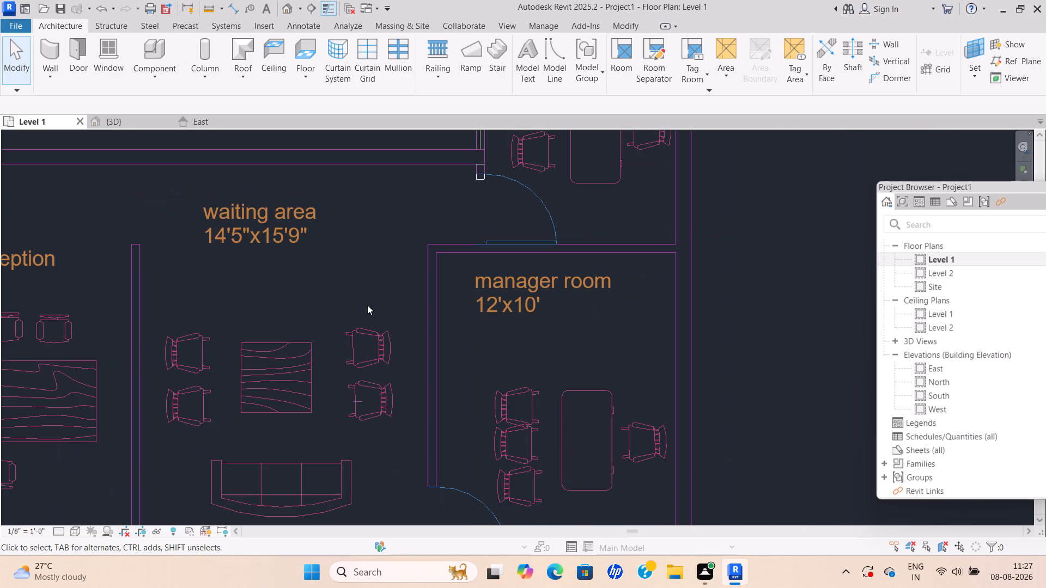
Examine the reception, waiting area and manager room walls and openings, along with the overall office layout.
key("Escape")
scroll(457, 287, "down", 5)
middle_click_drag(479, 284, 563, 272)
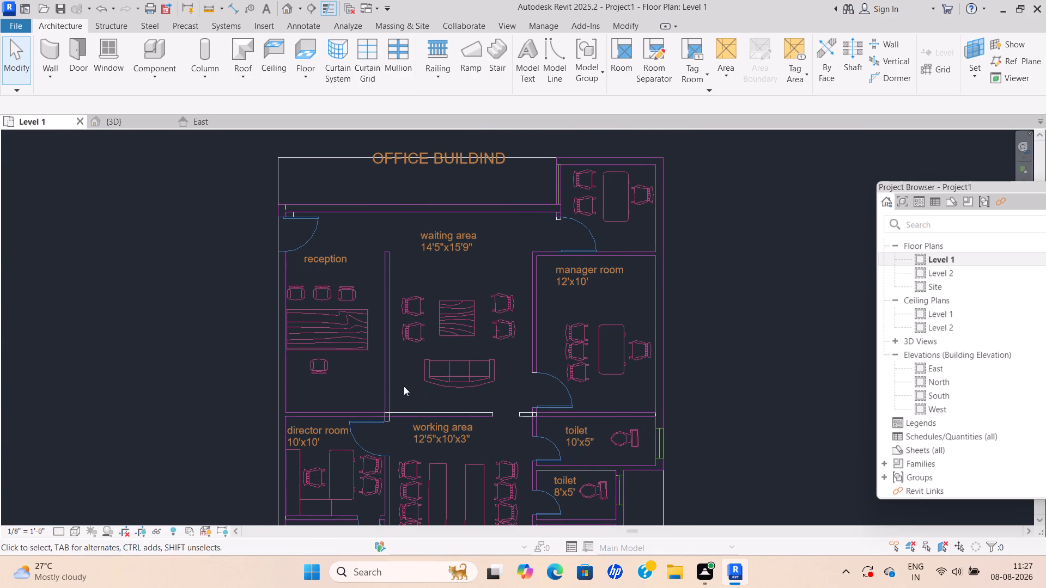
scroll(275, 278, "up", 4)
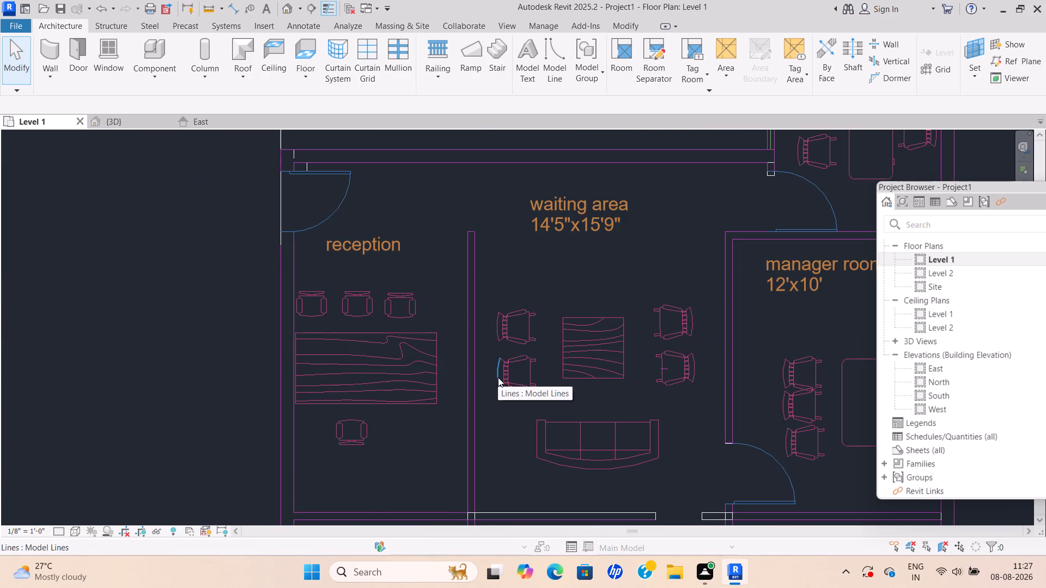
scroll(324, 309, "up", 2)
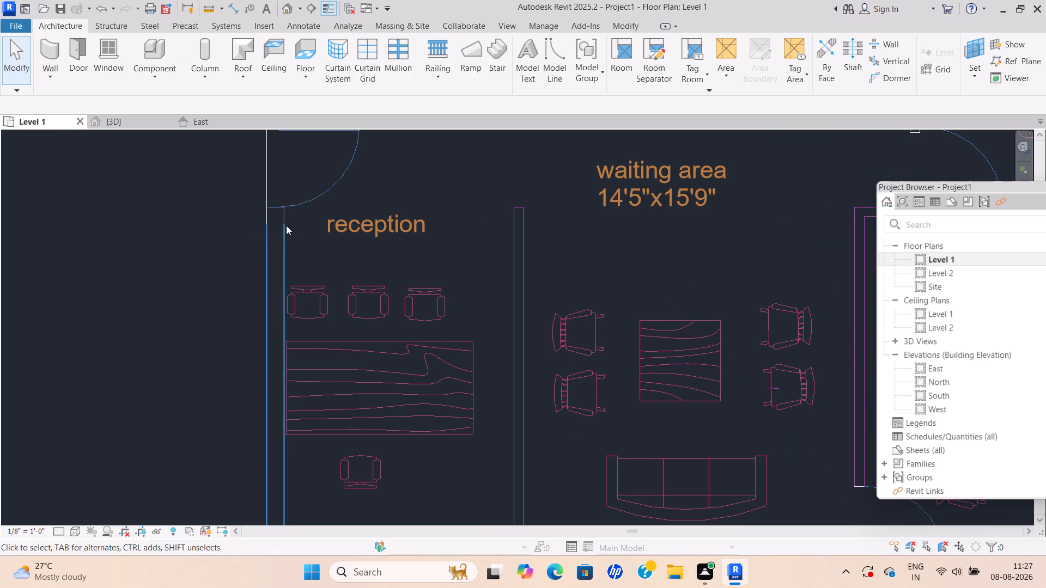
scroll(782, 413, "down", 4)
middle_click_drag(616, 373, 382, 308)
scroll(577, 456, "down", 4)
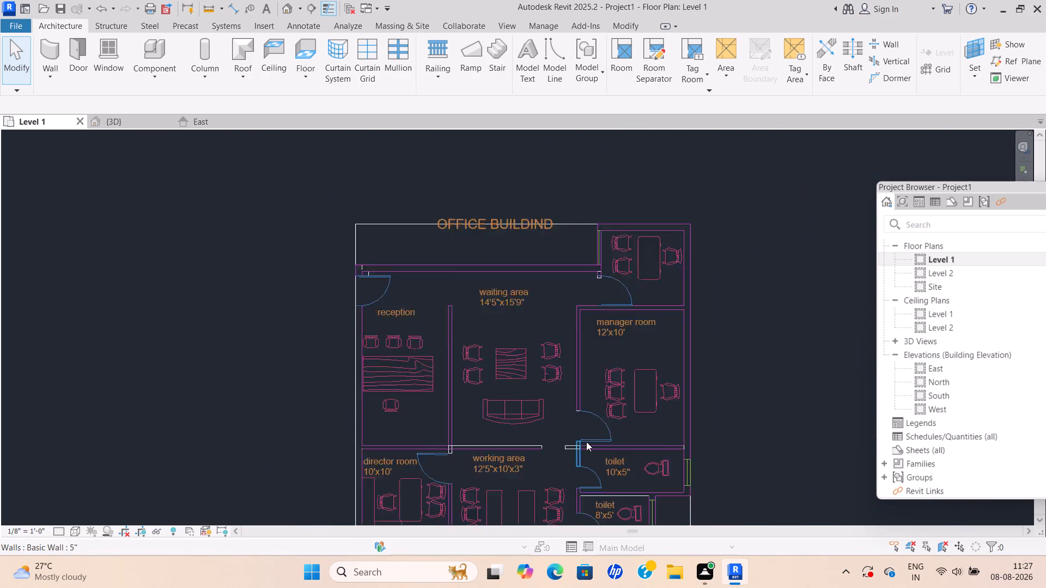
middle_click_drag(590, 403, 681, 337)
scroll(676, 407, "down", 1)
middle_click_drag(648, 356, 635, 321)
middle_click_drag(660, 336, 662, 336)
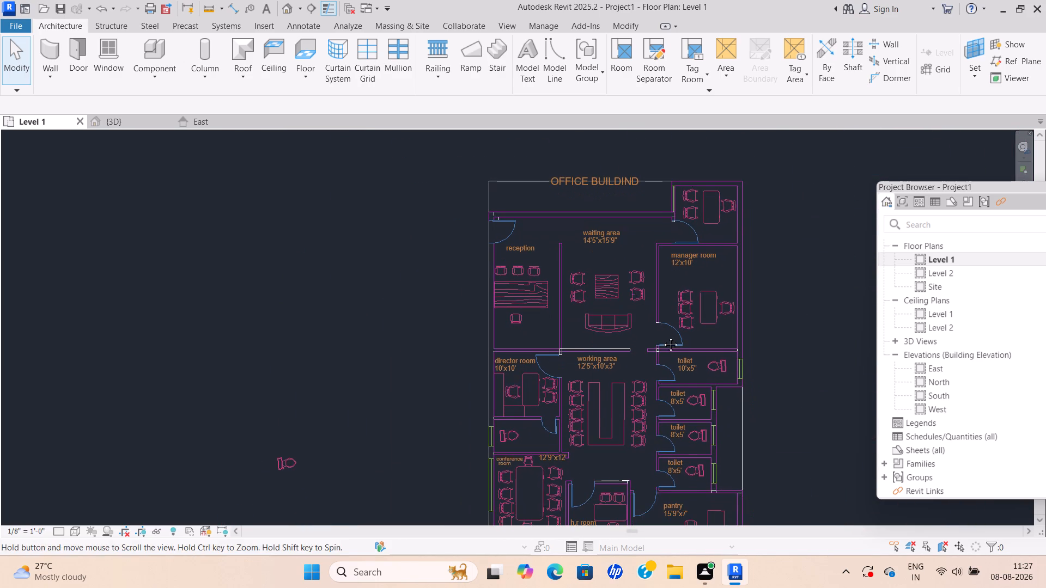
middle_click_drag(662, 336, 552, 309)
scroll(553, 310, "down", 1)
middle_click_drag(558, 309, 624, 415)
scroll(487, 339, "up", 6)
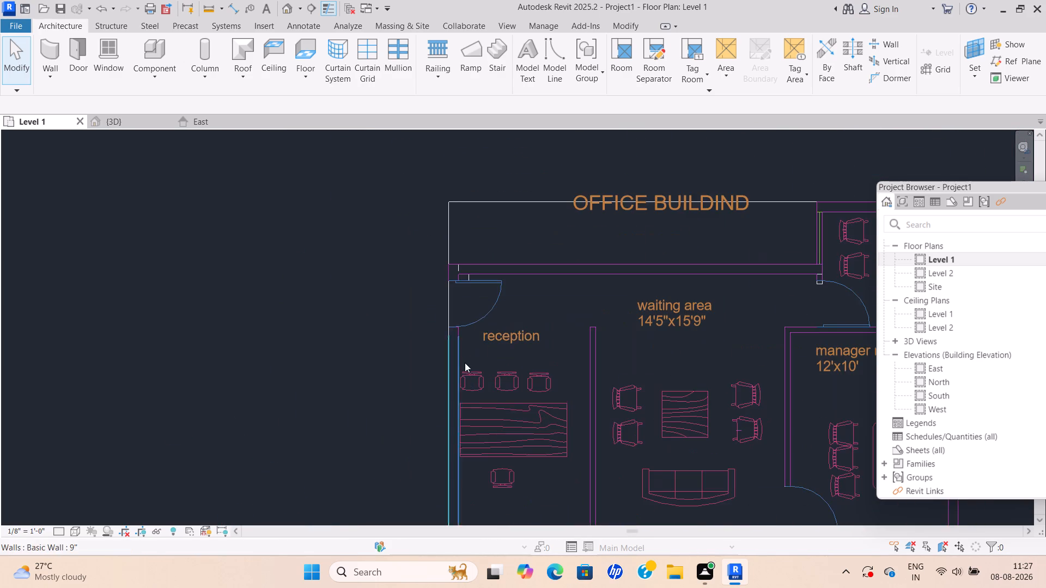
middle_click_drag(466, 363, 540, 345)
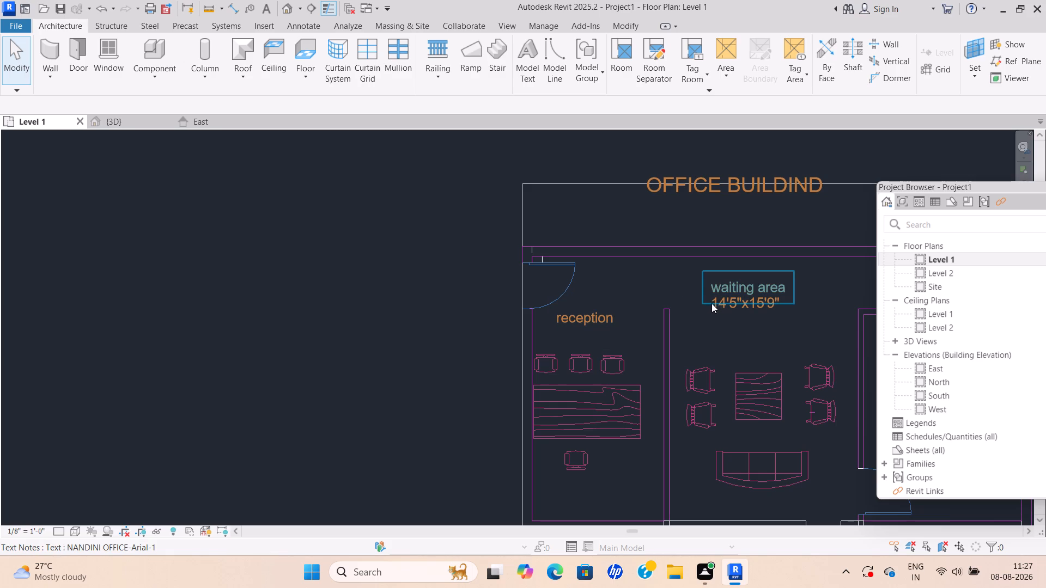
middle_click_drag(715, 302, 421, 301)
middle_click_drag(630, 281, 622, 310)
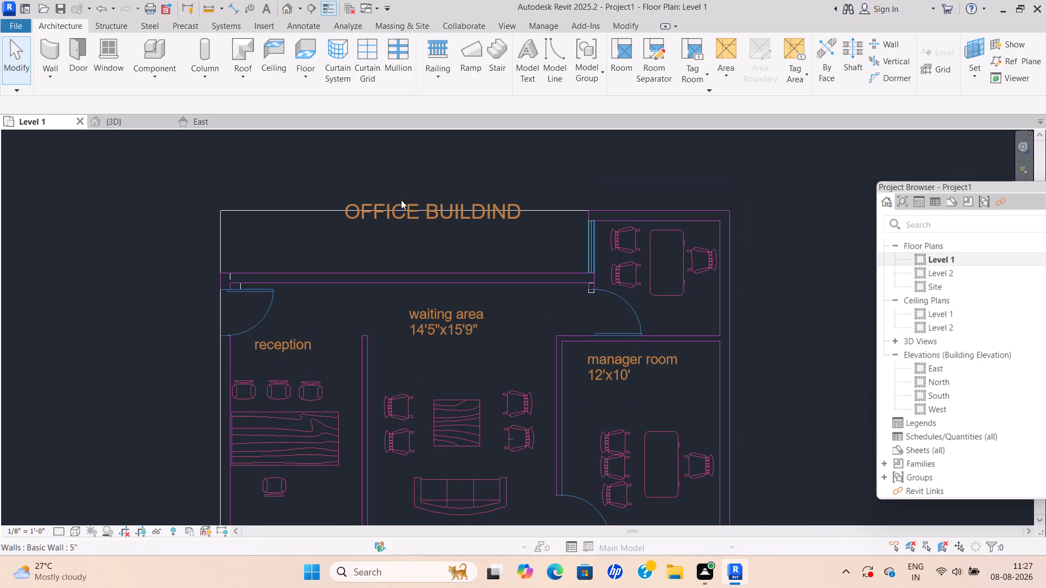
Start the Window tool and set the width of the Fixed 36" x 48" window type to 3'.
left_click(52, 77)
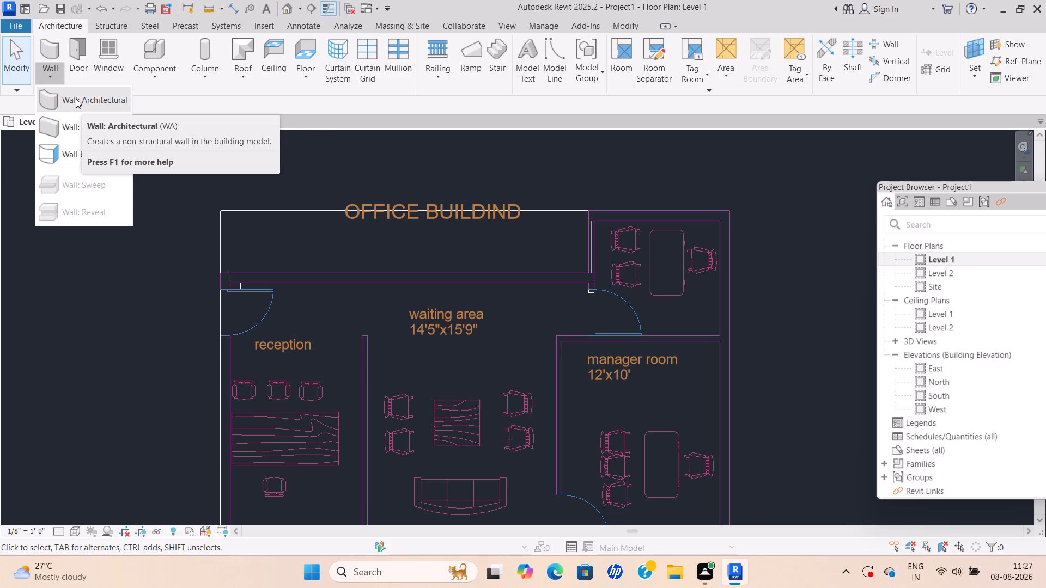
left_click(76, 99)
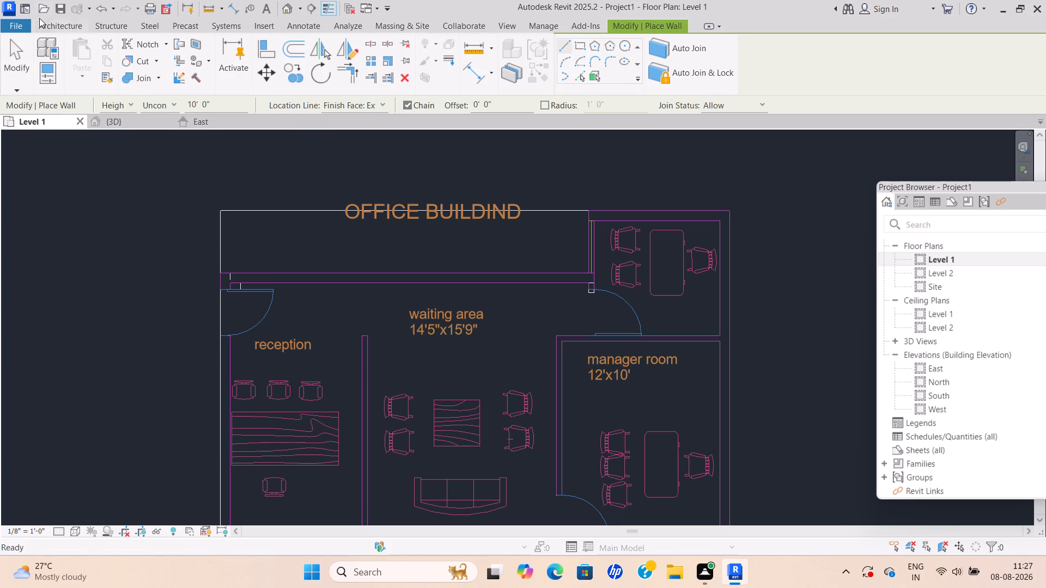
left_click(40, 21)
left_click(101, 70)
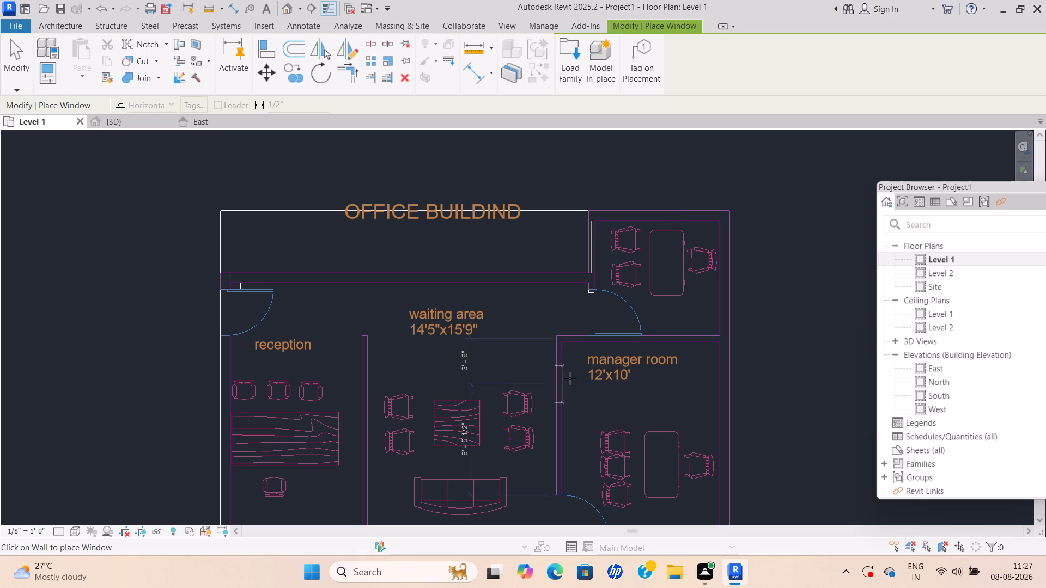
type("pp")
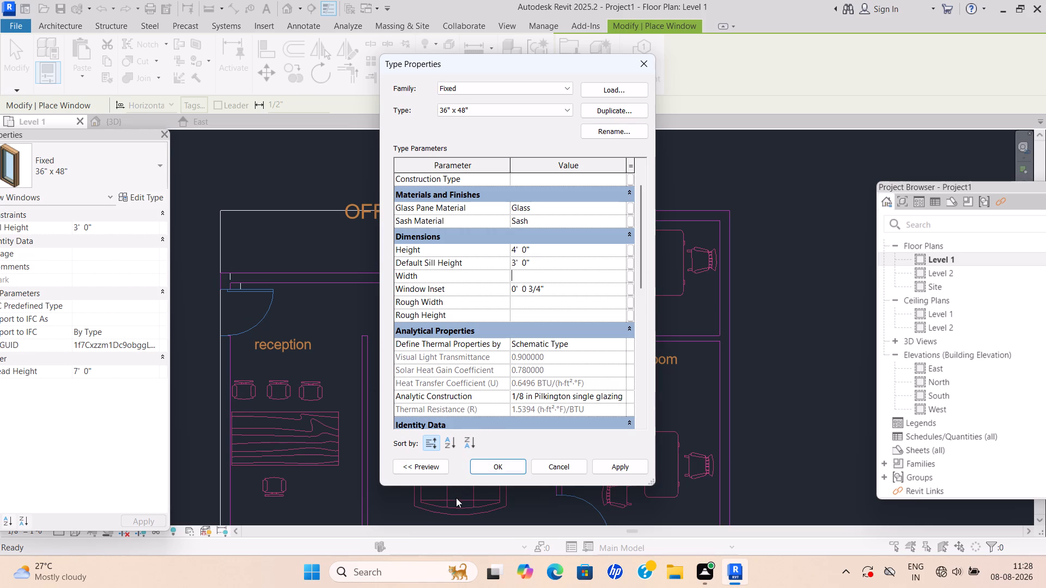
left_click(498, 467)
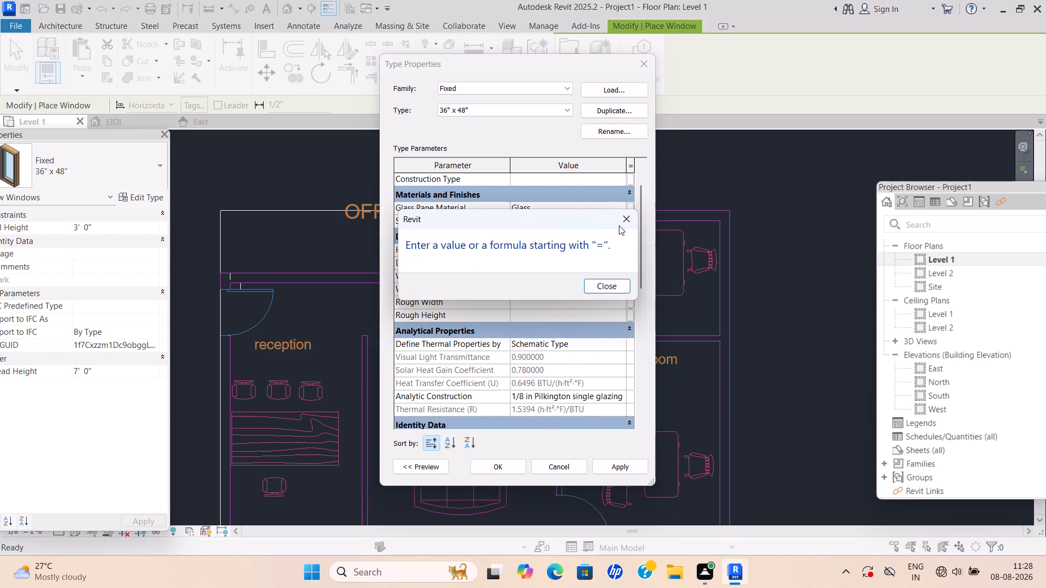
left_click(626, 215)
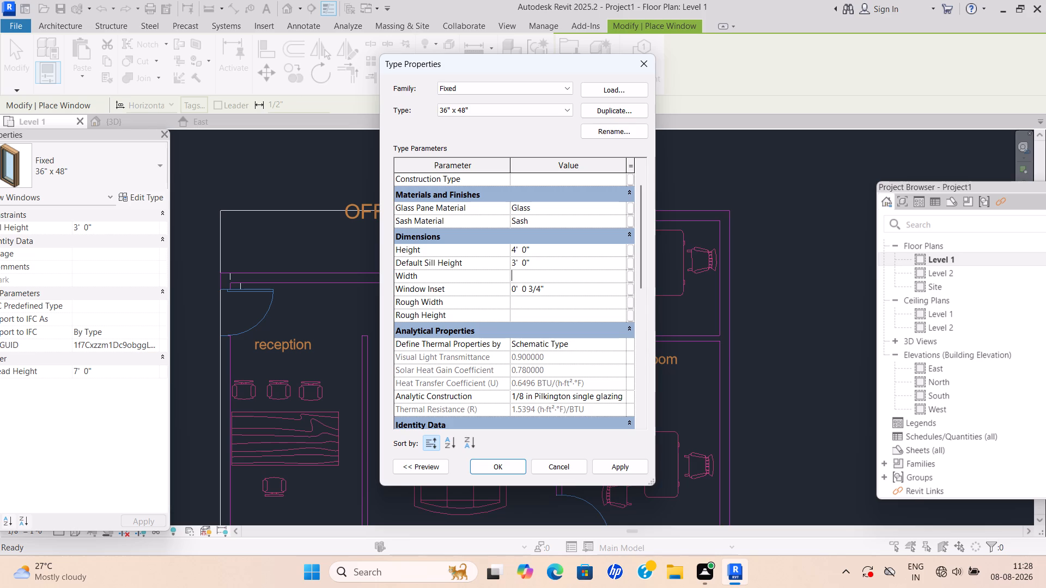
type("3'")
left_click(509, 466)
Place a Fixed 36" x 48" window at the marked window location in the 10'x5" toilet's outer 9" wall.
scroll(619, 385, "down", 1)
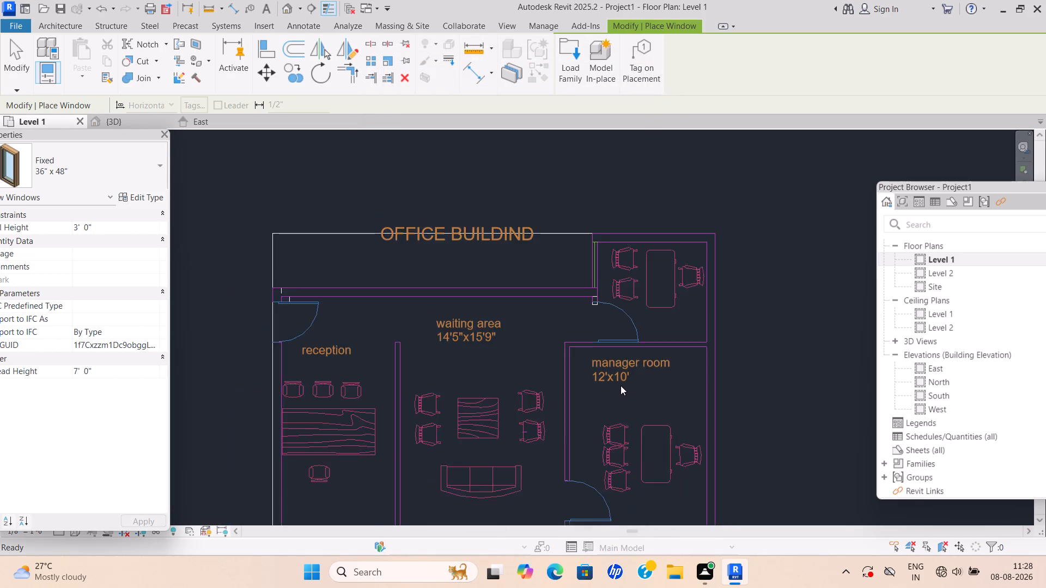
middle_click_drag(623, 385, 415, 195)
scroll(506, 371, "up", 13)
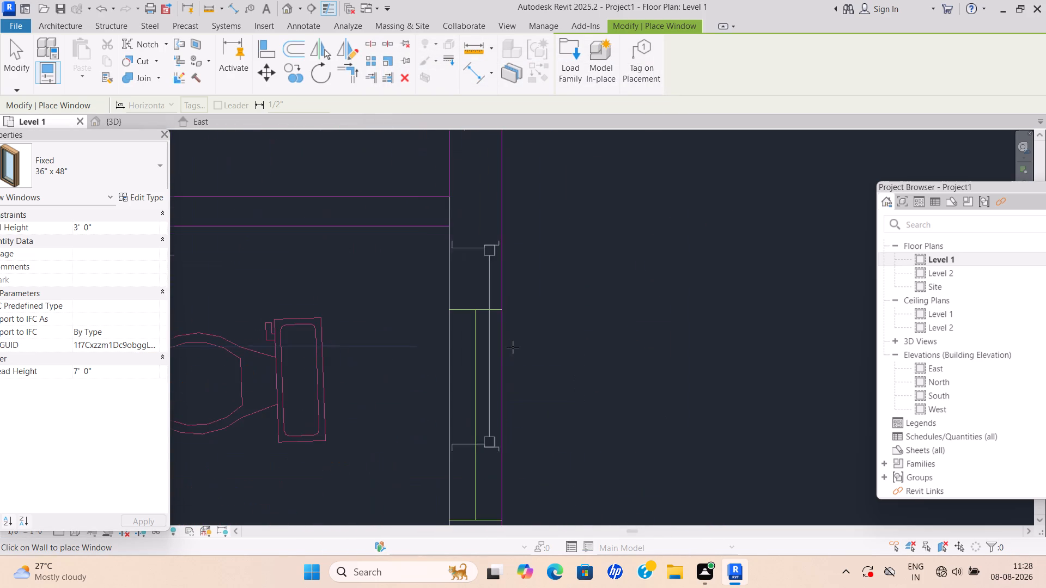
scroll(503, 402, "down", 1)
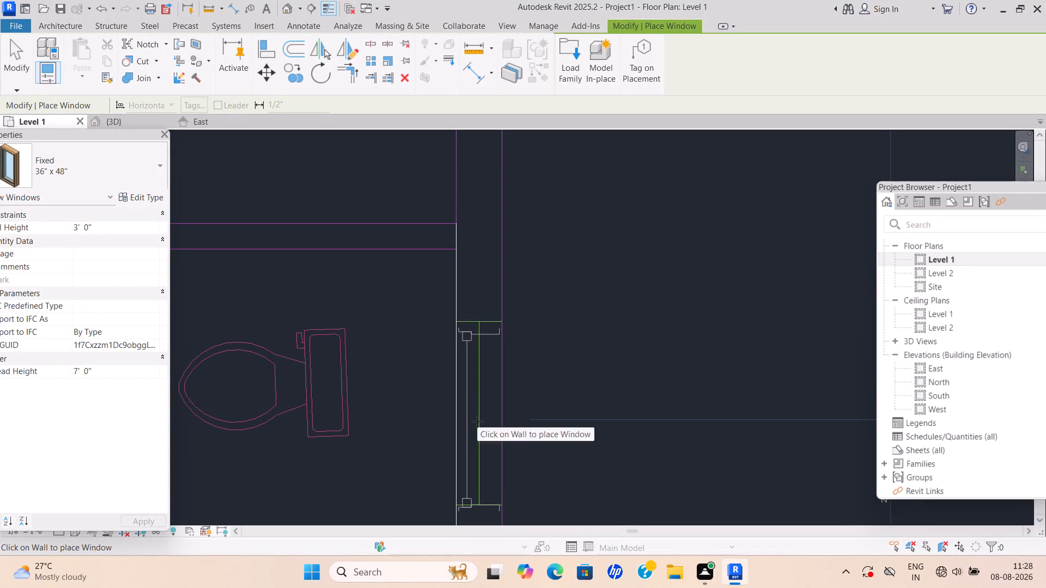
left_click(478, 421)
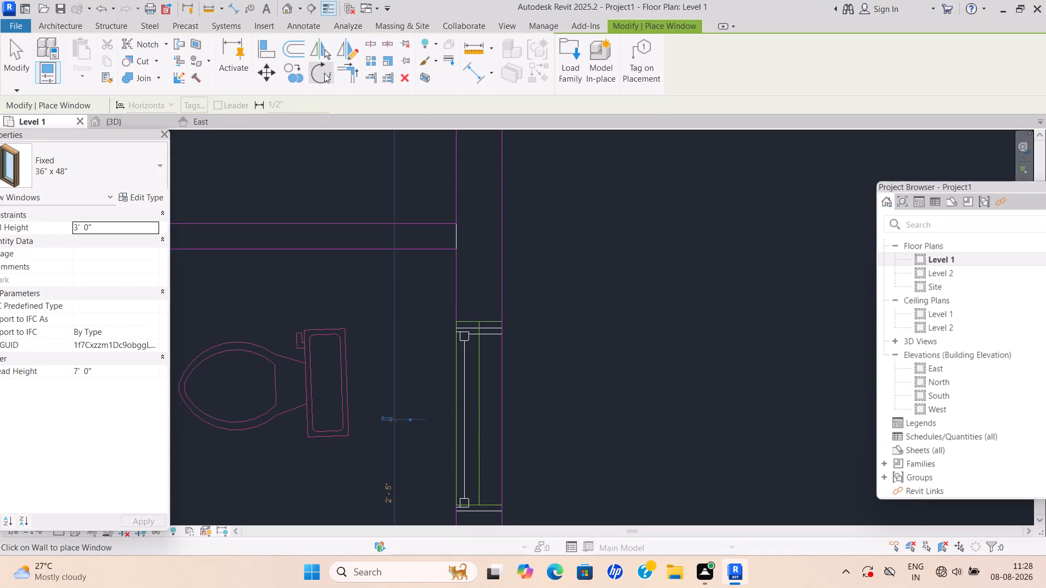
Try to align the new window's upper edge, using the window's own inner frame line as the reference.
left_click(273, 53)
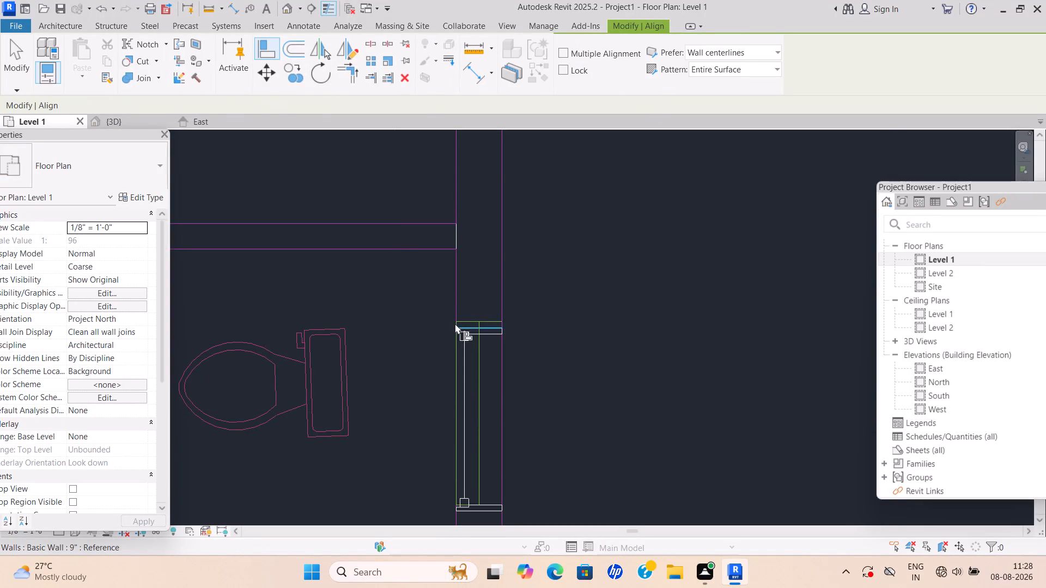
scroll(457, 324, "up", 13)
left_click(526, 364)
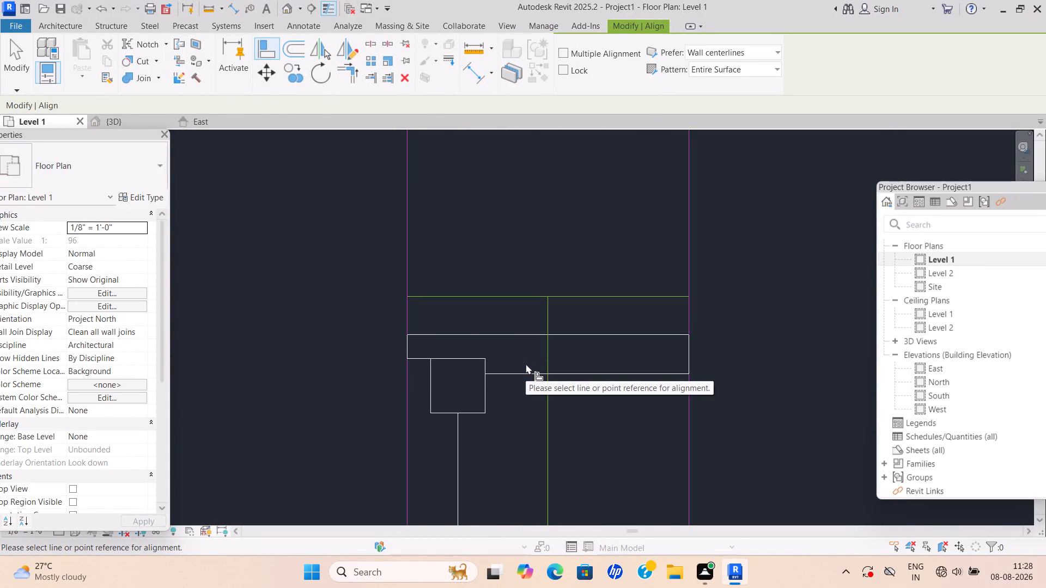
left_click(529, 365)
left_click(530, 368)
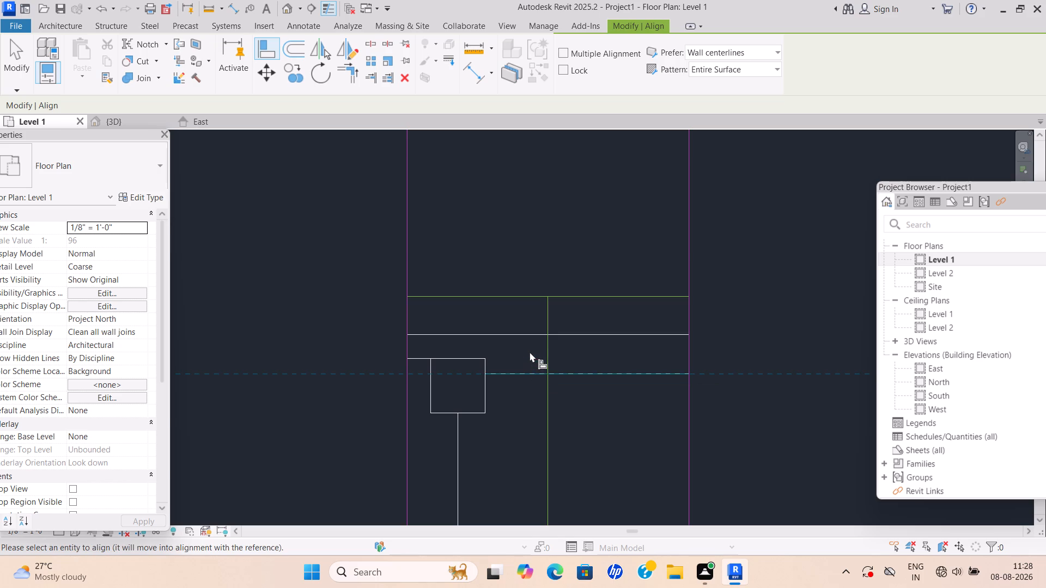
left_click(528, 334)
Align the window's upper edge with the green upper end line of the marked opening in the 10'x5" toilet's outer wall.
scroll(543, 357, "down", 3)
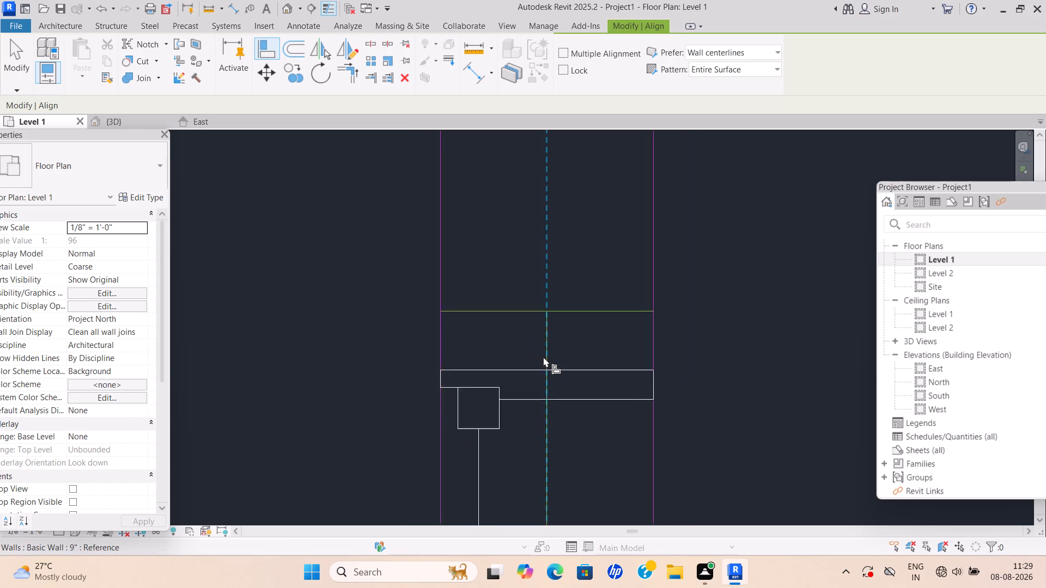
scroll(543, 357, "down", 4)
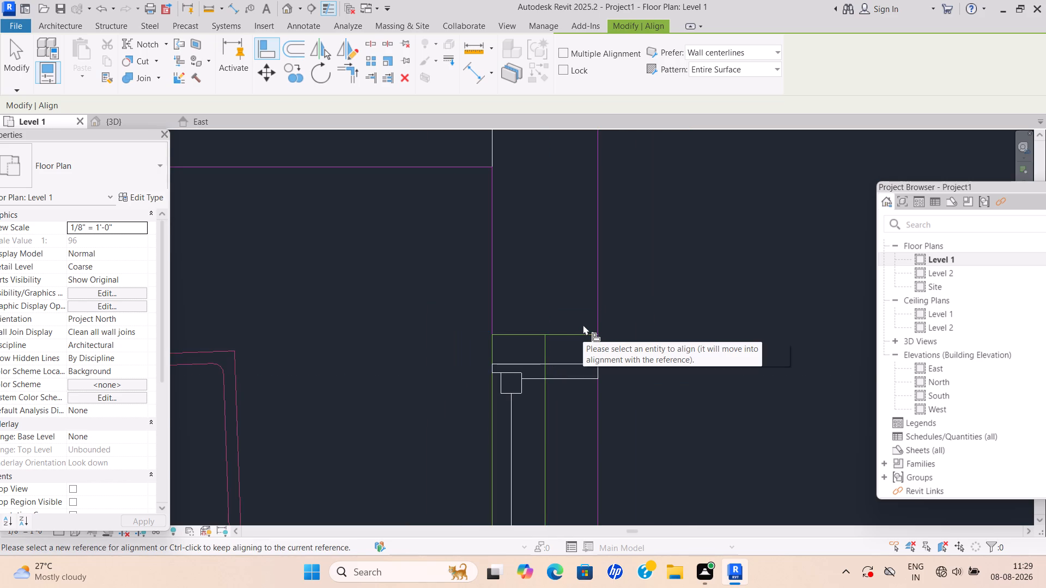
scroll(501, 437, "up", 1)
scroll(508, 378, "down", 4)
middle_click_drag(509, 359, 484, 126)
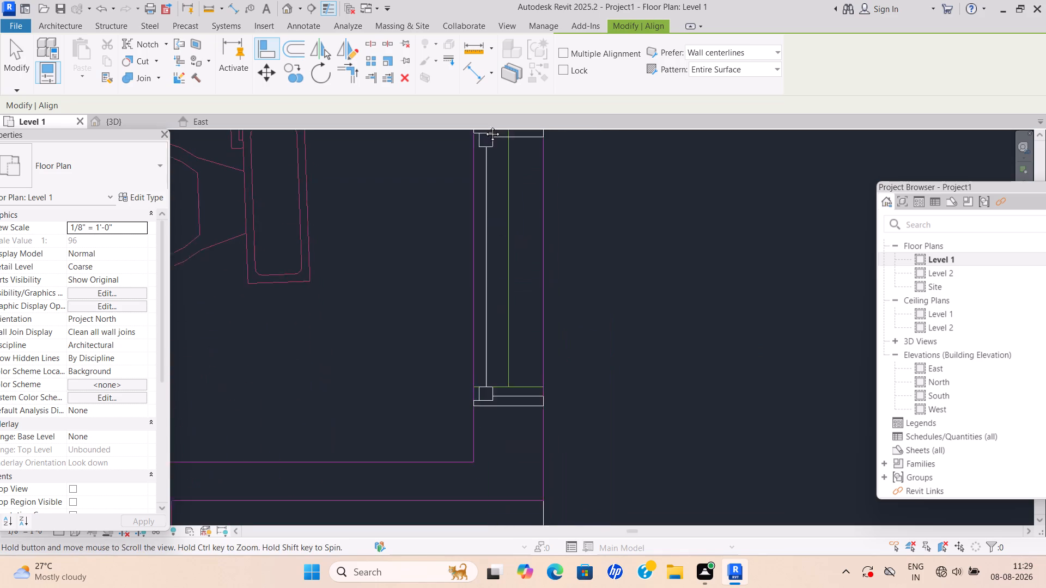
middle_click_drag(484, 126, 482, 134)
middle_click_drag(481, 194, 456, 345)
scroll(471, 258, "up", 4)
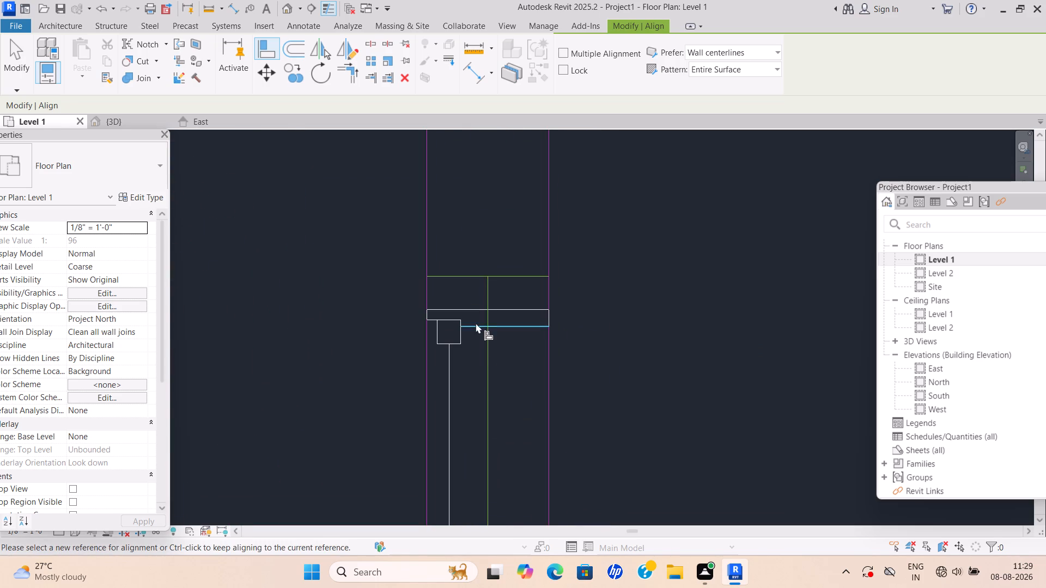
left_click(267, 52)
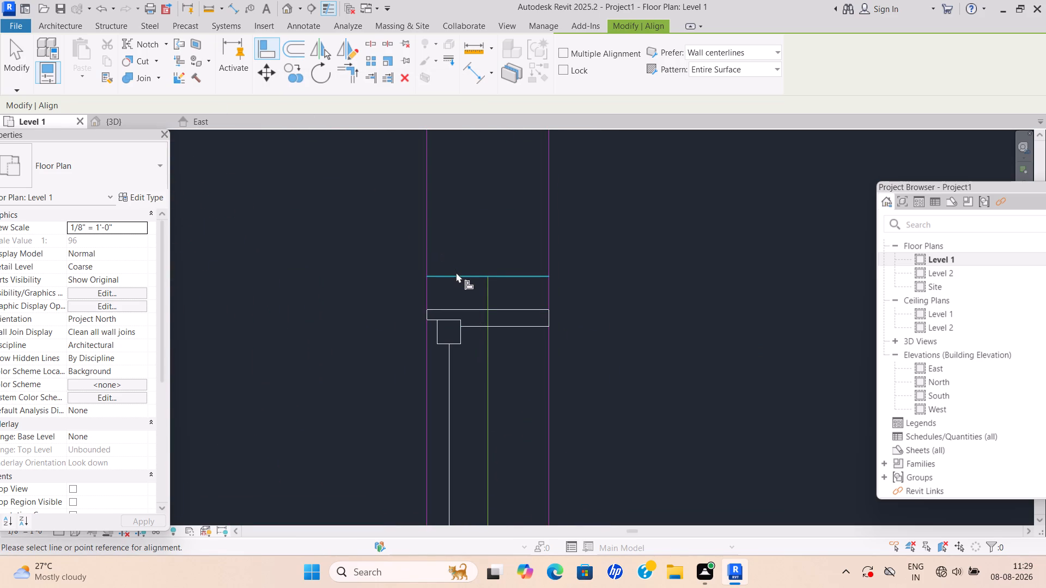
left_click(461, 273)
left_click(476, 305)
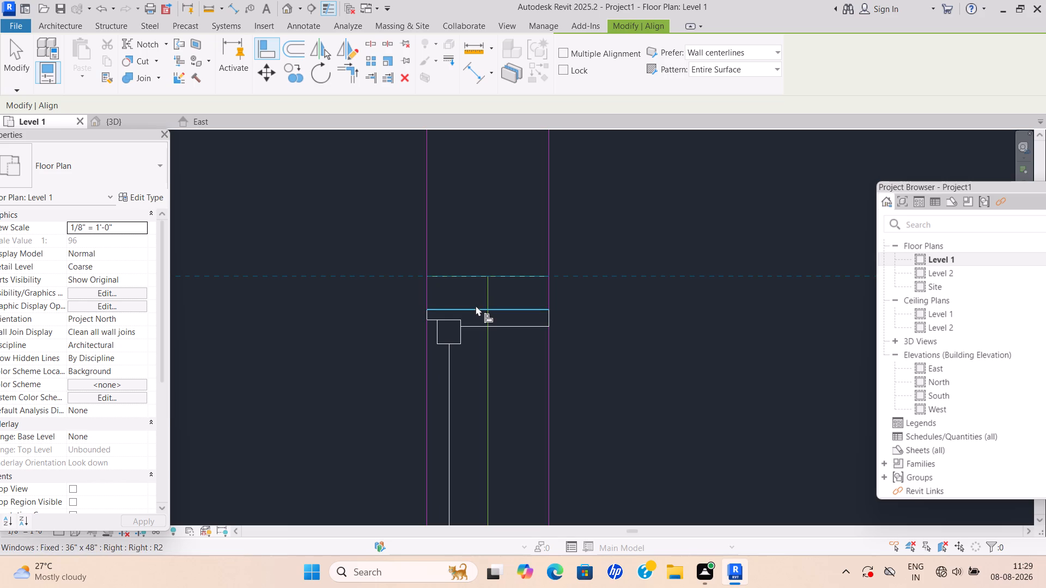
scroll(482, 296, "down", 5)
middle_click_drag(496, 245, 498, 225)
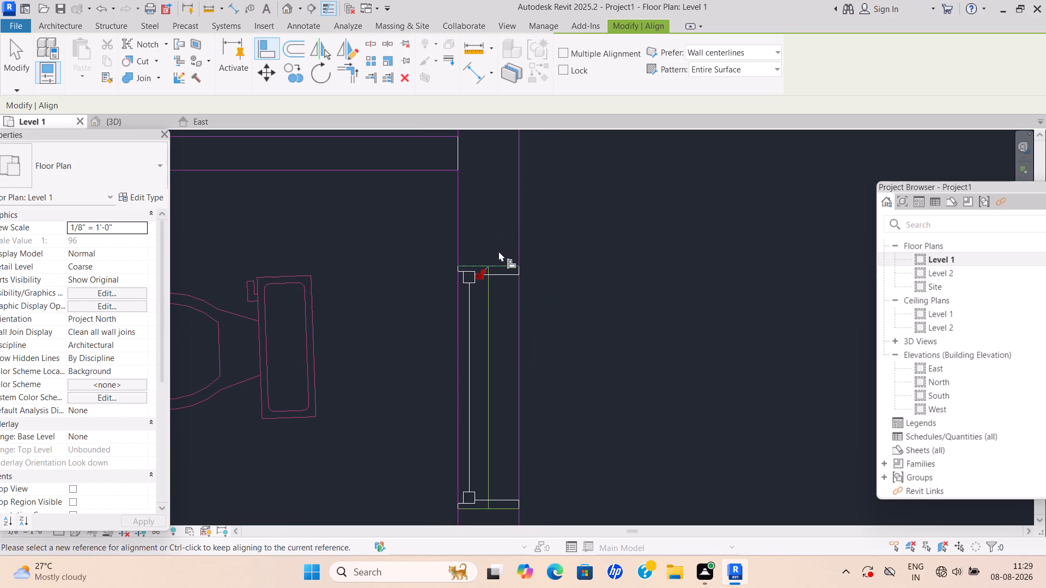
key("Escape")
scroll(516, 320, "down", 2)
middle_click_drag(523, 321, 549, 264)
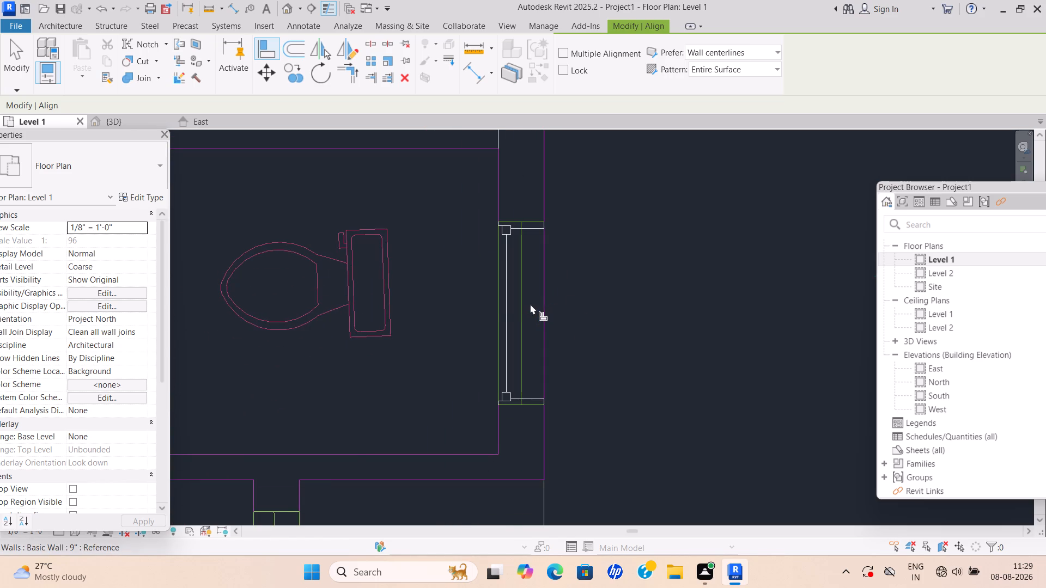
scroll(524, 312, "up", 2)
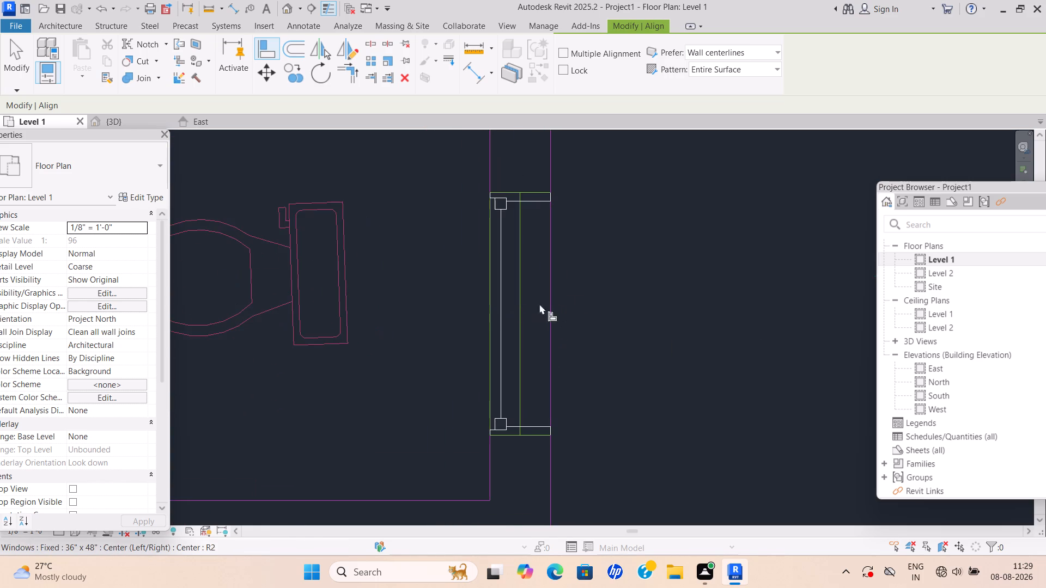
key("Escape")
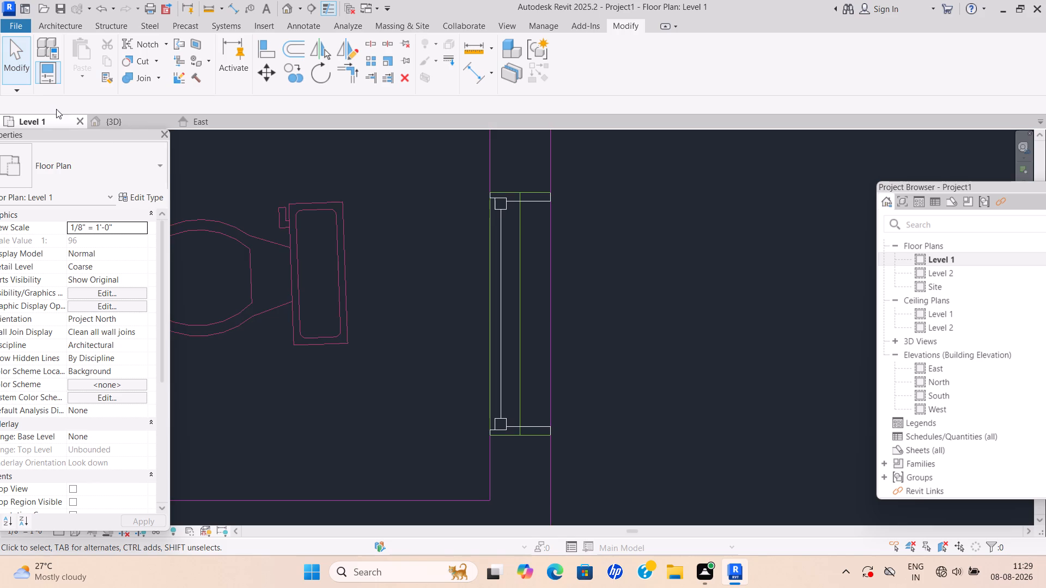
Examine the marked window openings in the outer walls of the 8'x5' toilets.
scroll(397, 293, "down", 3)
middle_click_drag(398, 293, 416, 233)
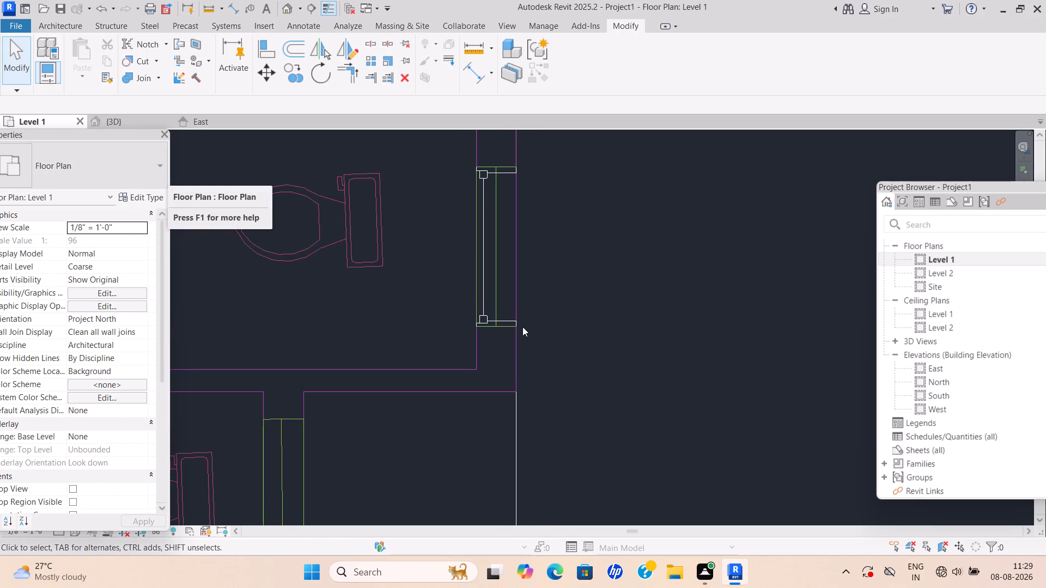
middle_click_drag(509, 332, 514, 237)
scroll(509, 332, "down", 3)
middle_click_drag(483, 297, 478, 174)
middle_click_drag(396, 296, 446, 348)
scroll(448, 350, "down", 4)
middle_click_drag(448, 346, 452, 254)
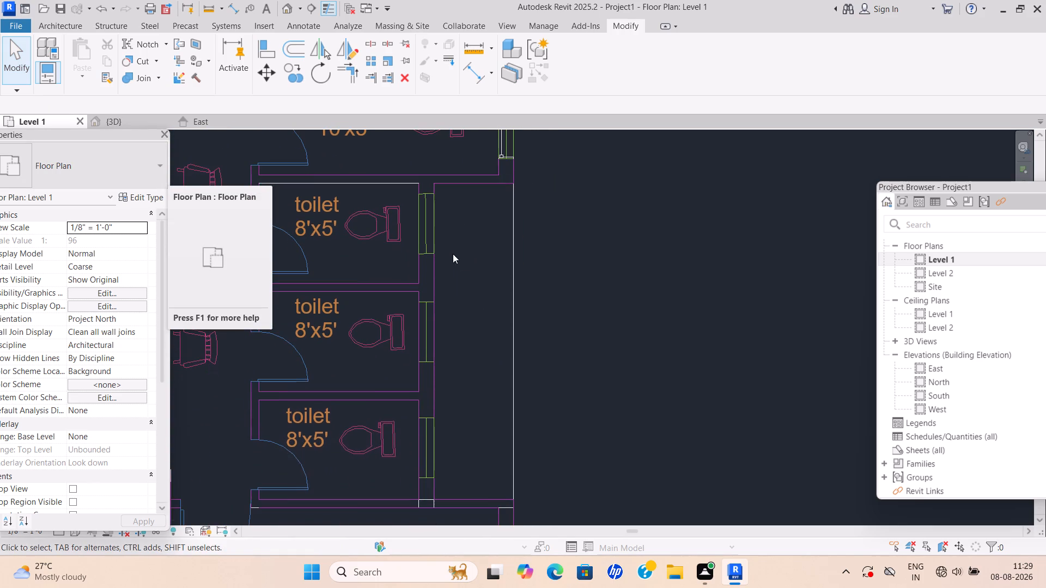
middle_click_drag(455, 262, 457, 305)
scroll(442, 274, "up", 2)
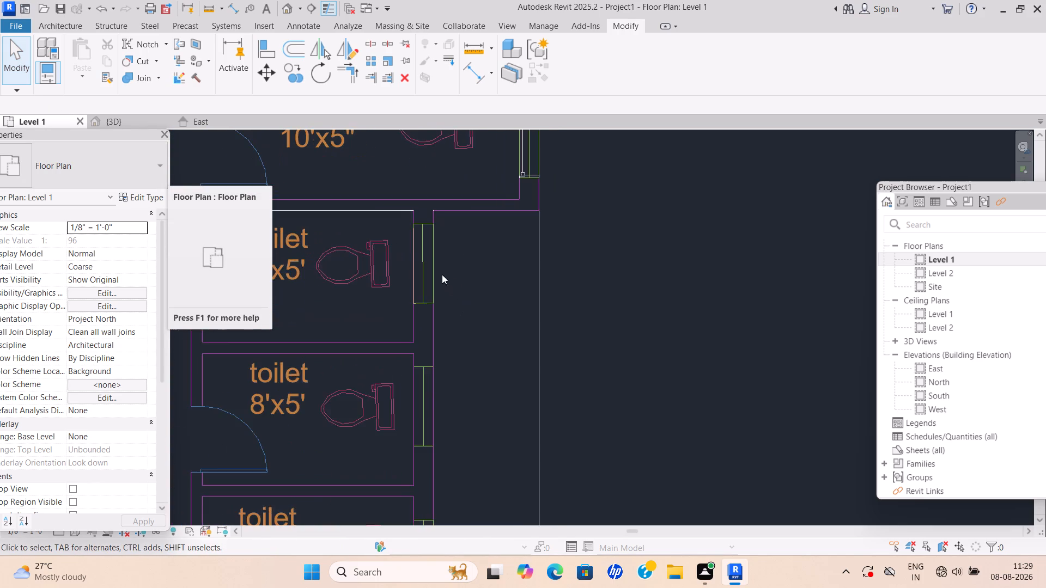
Place two Fixed 36" x 48" windows at the upper 8'x5' toilet's marked opening, one at its upper end and one near its middle.
middle_click_drag(442, 274, 460, 305)
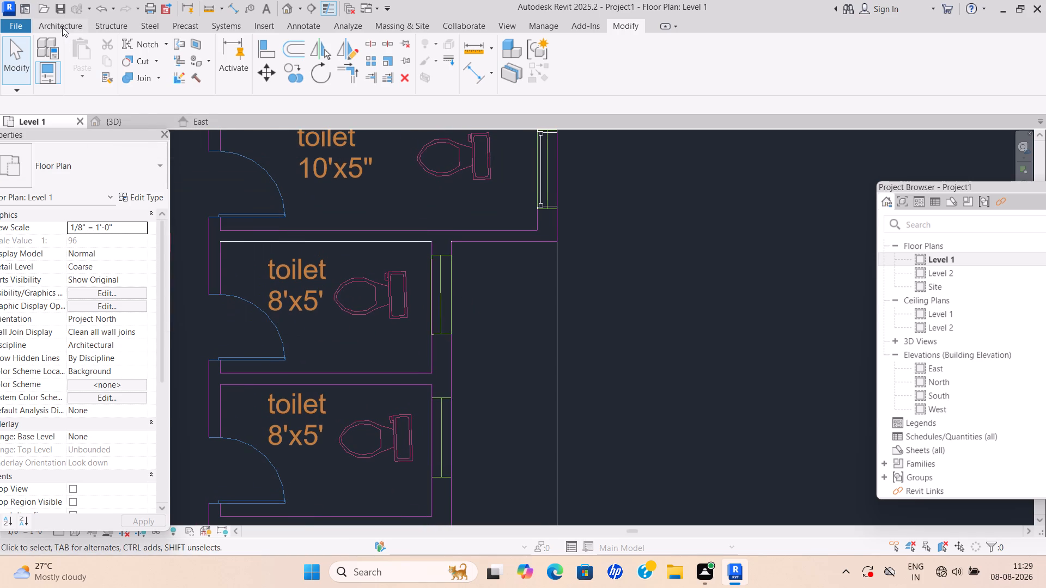
left_click(63, 23)
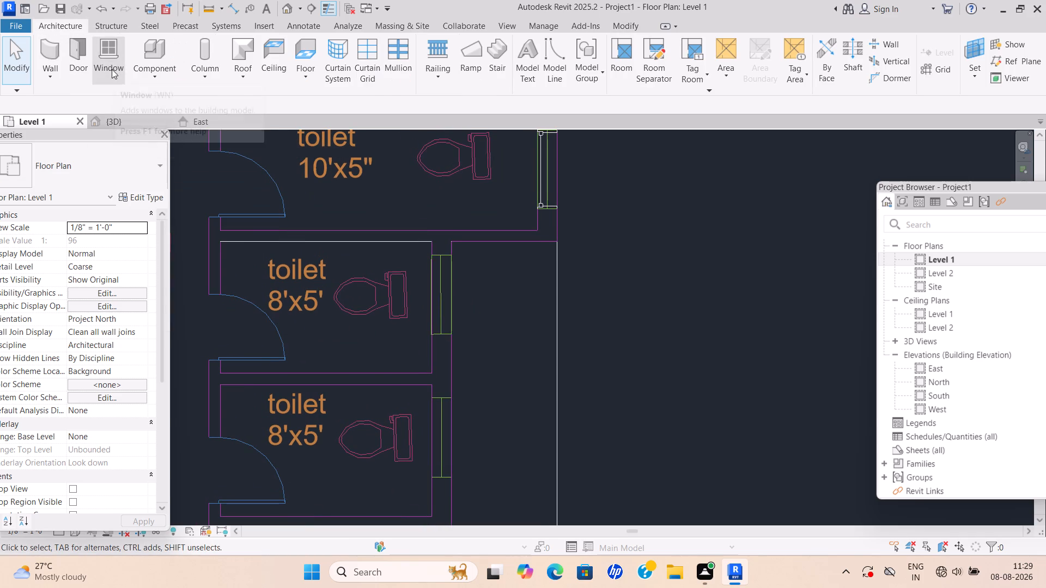
left_click(112, 69)
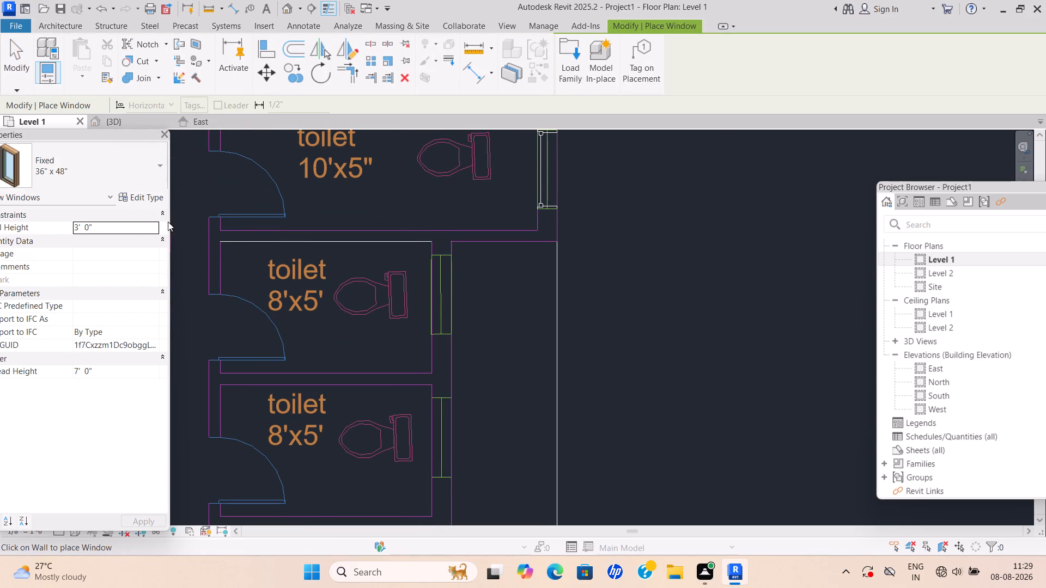
left_click(144, 197)
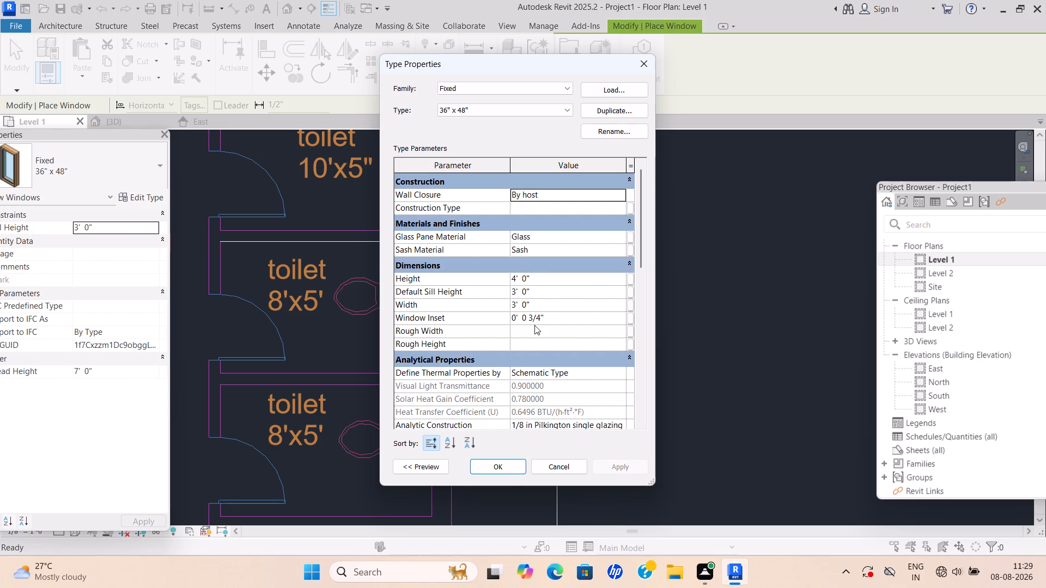
left_click(506, 462)
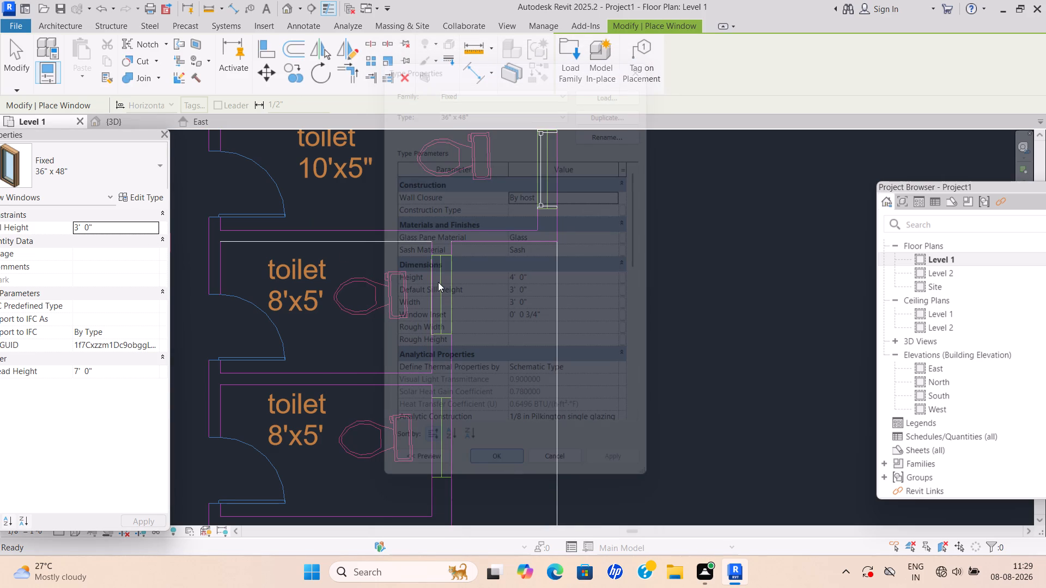
scroll(438, 283, "up", 3)
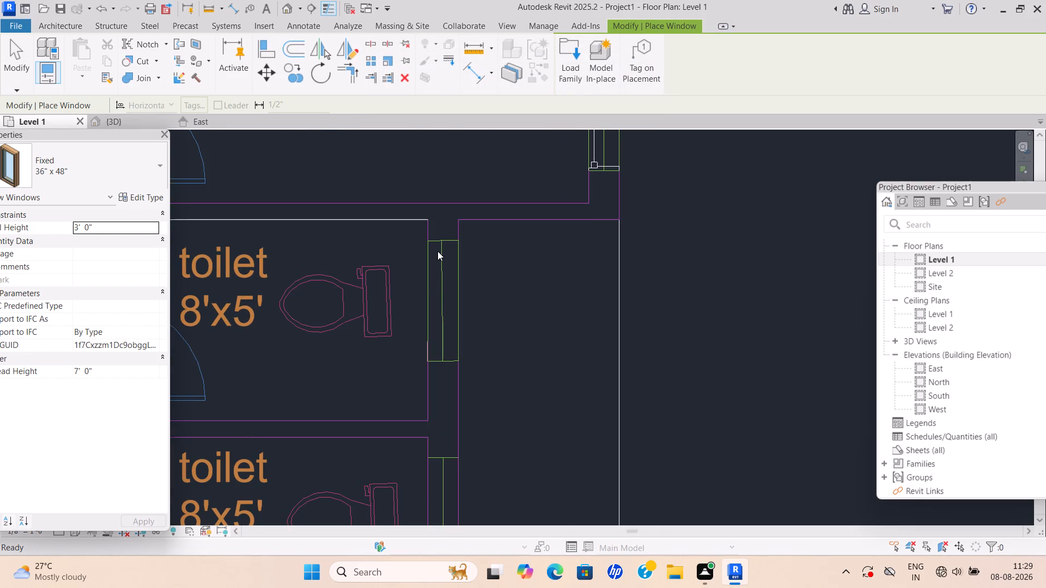
scroll(442, 239, "up", 2)
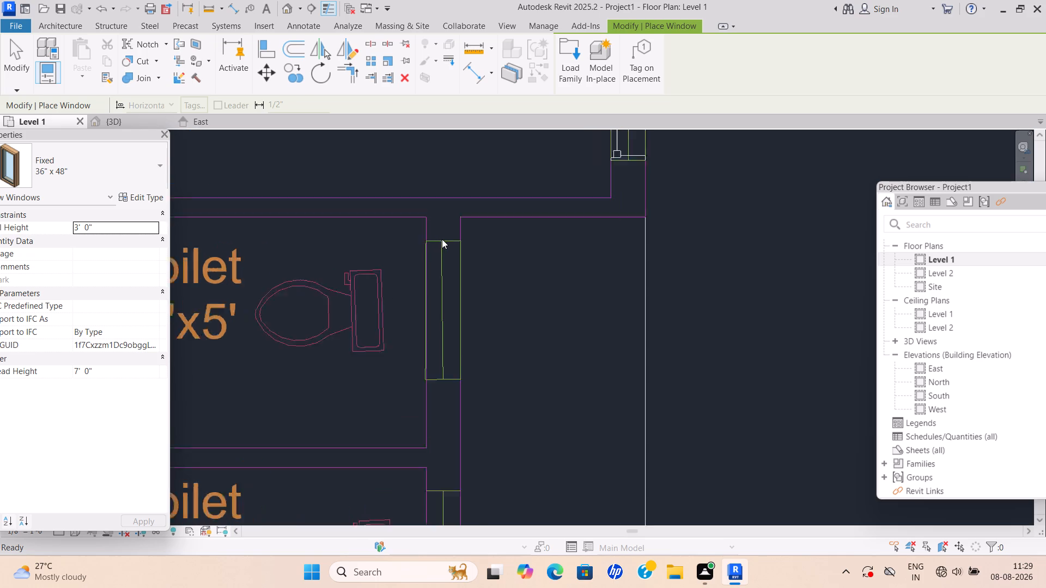
scroll(442, 239, "up", 4)
left_click(446, 241)
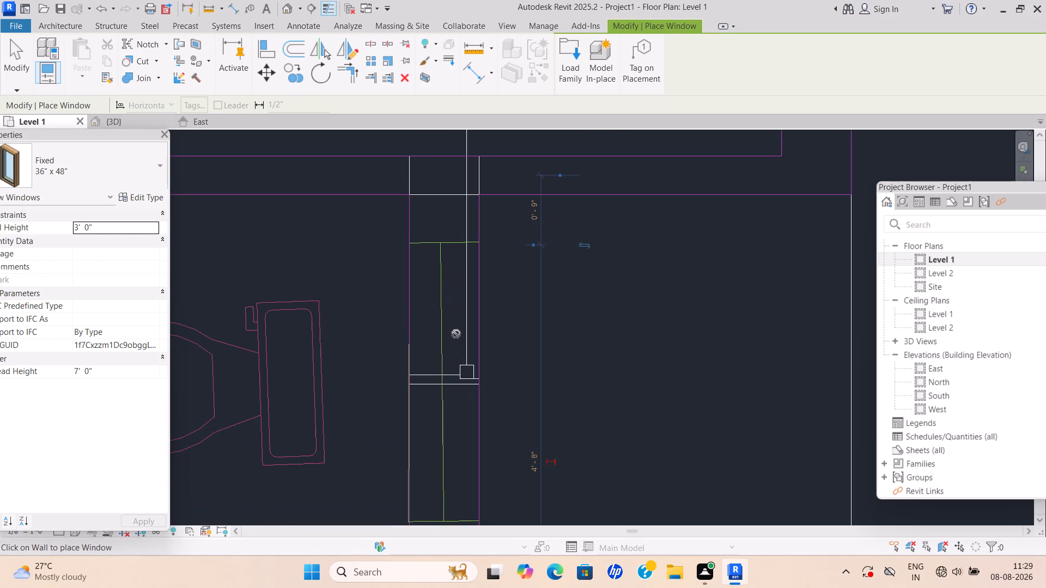
scroll(455, 344, "down", 5)
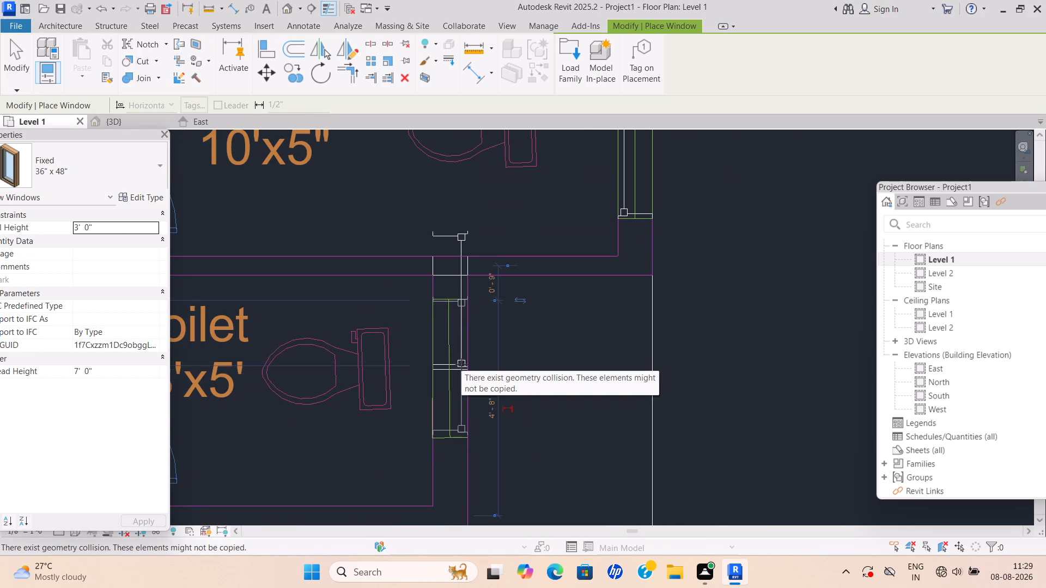
left_click(465, 365)
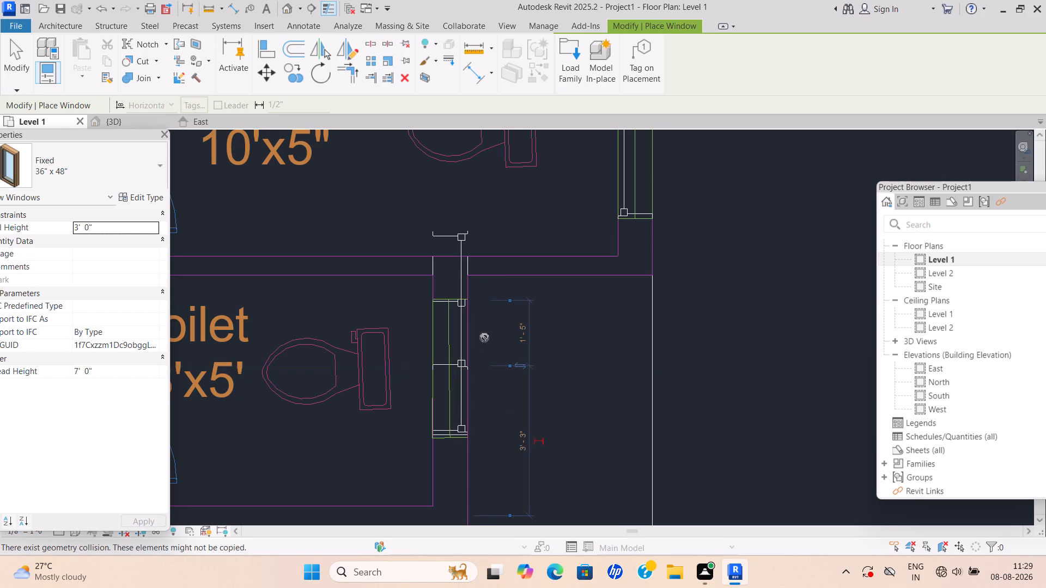
key("Escape")
scroll(484, 301, "up", 4)
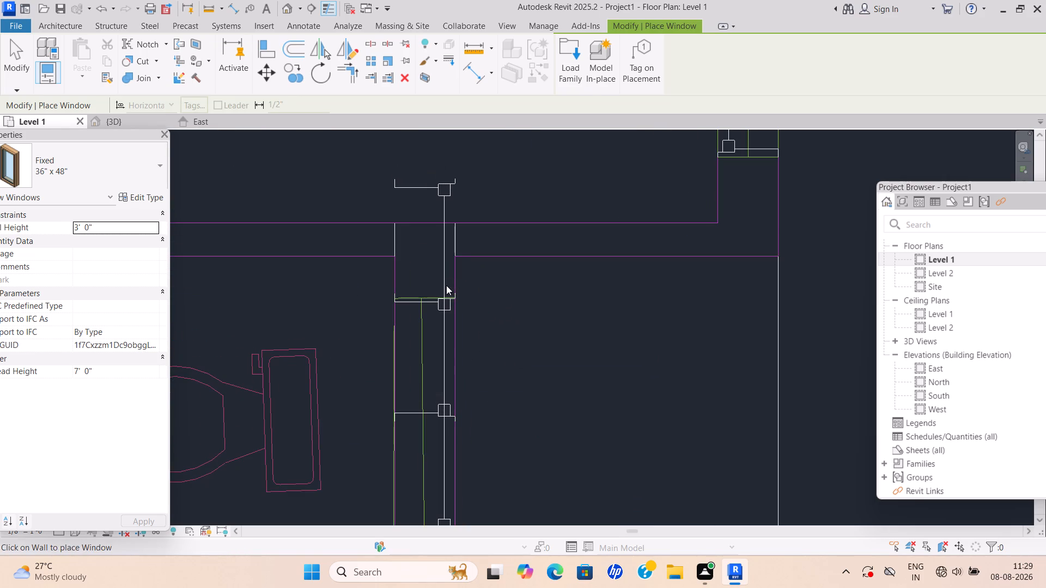
key("Escape")
Delete the upper of the two overlapping windows in the 8'x5' toilet's outer wall.
left_click(442, 282)
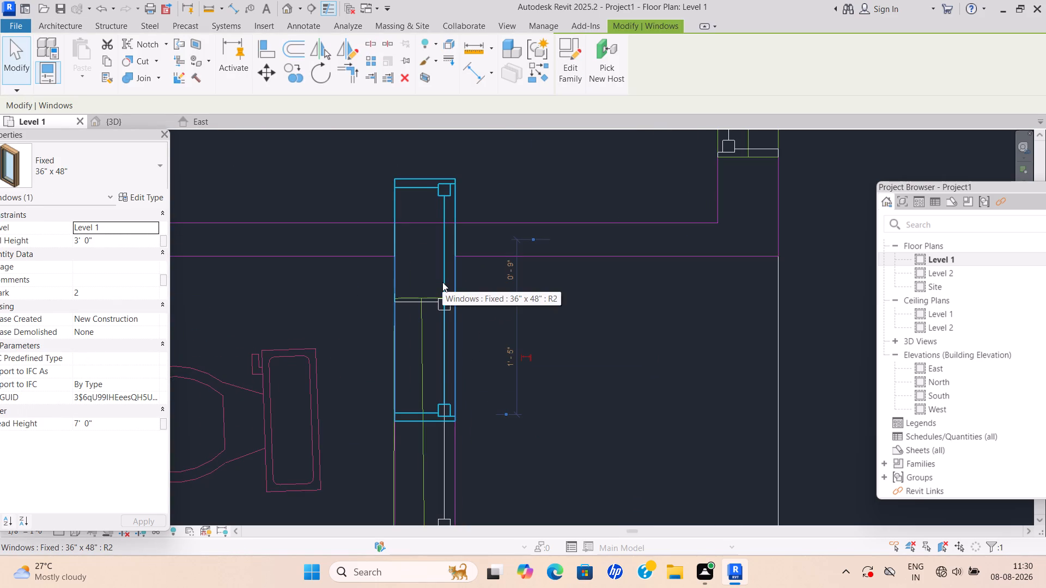
key("Delete")
Align the green upper end line of the upper 8'x5' toilet's marked opening with the window's inner frame line.
scroll(442, 347, "down", 4)
middle_click_drag(441, 350, 441, 332)
scroll(436, 342, "up", 4)
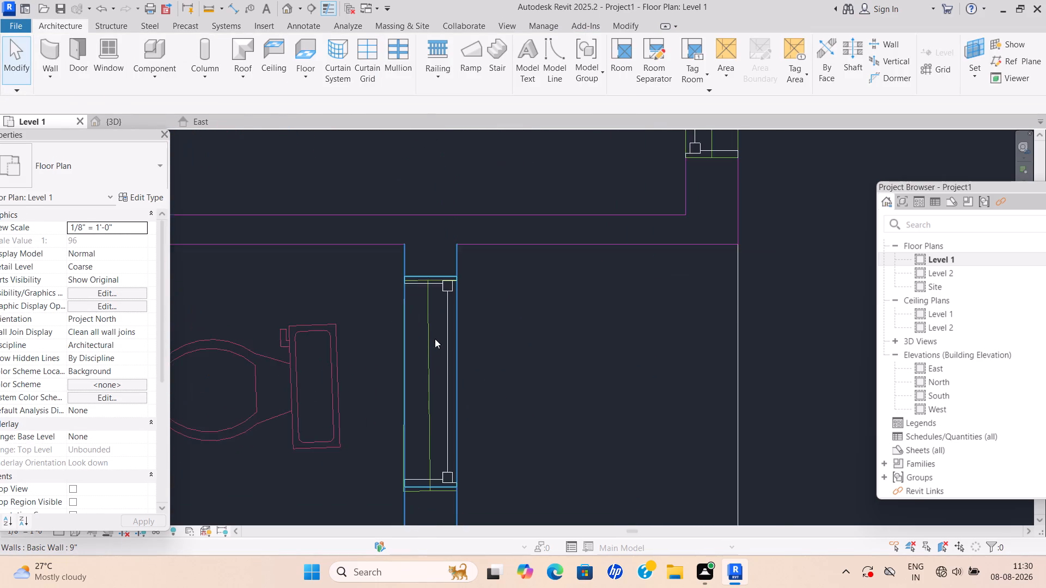
scroll(428, 289, "up", 4)
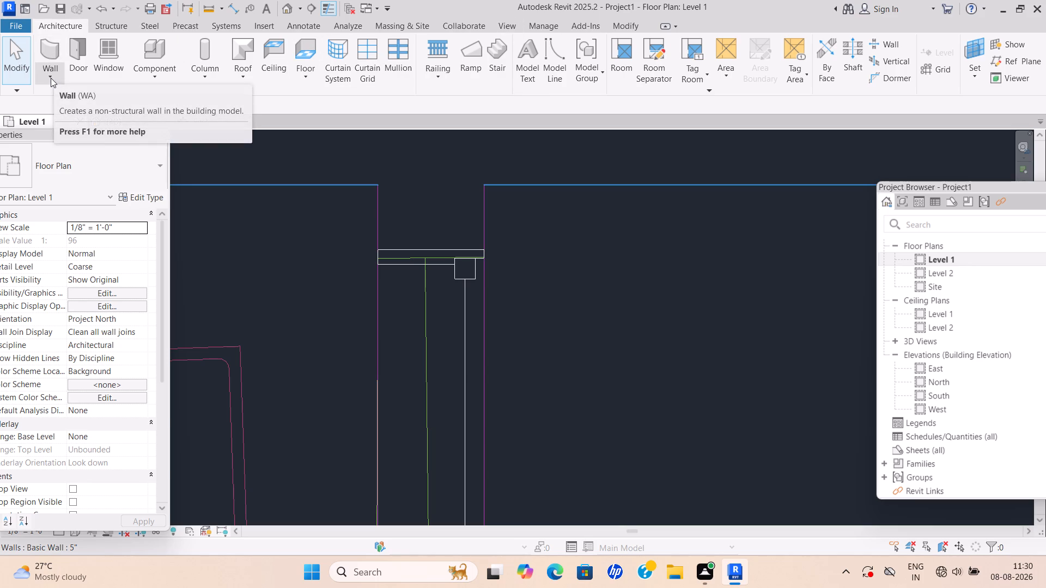
left_click(107, 71)
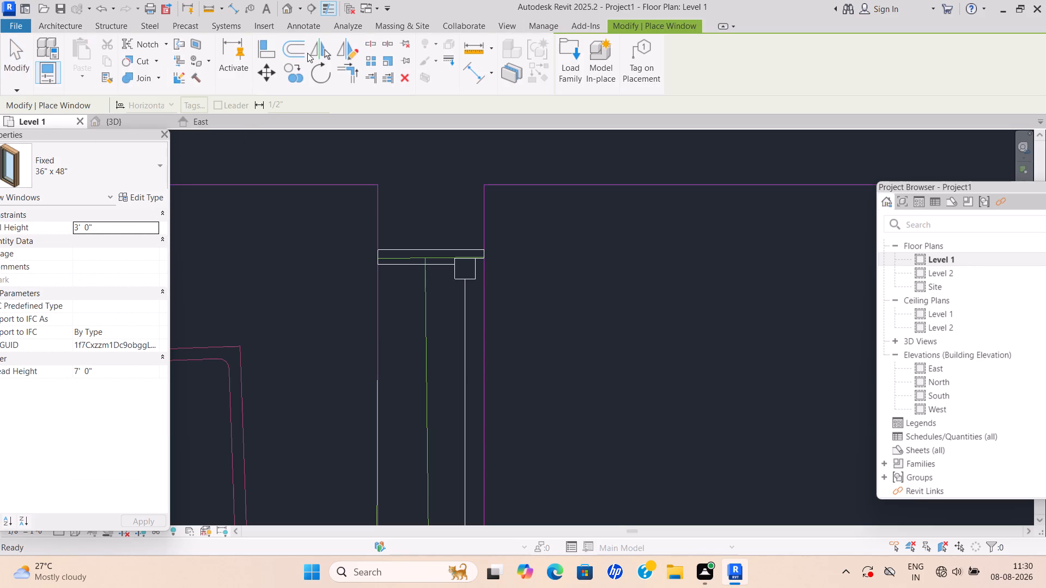
left_click(266, 52)
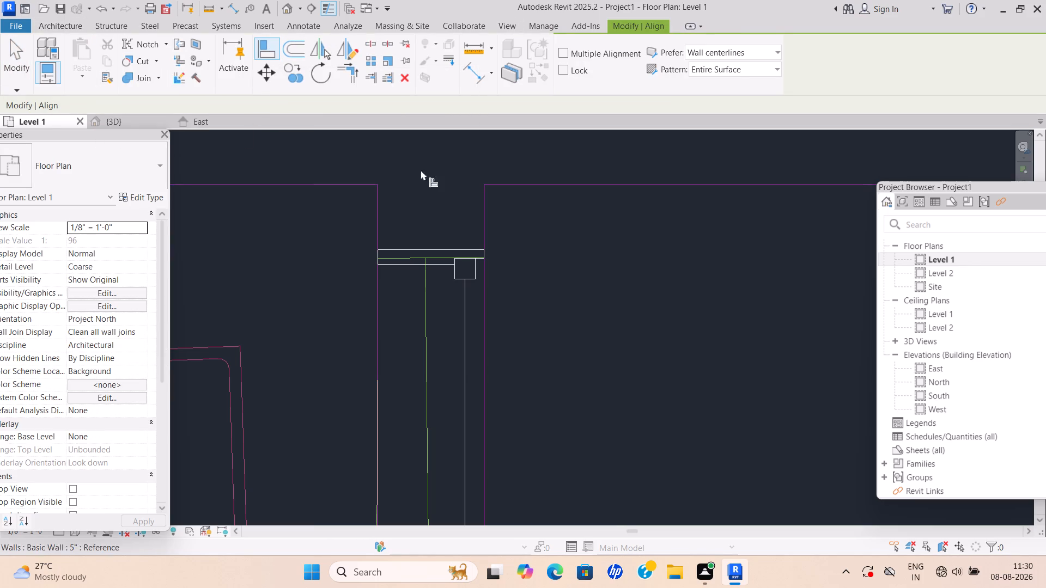
scroll(448, 246, "up", 2)
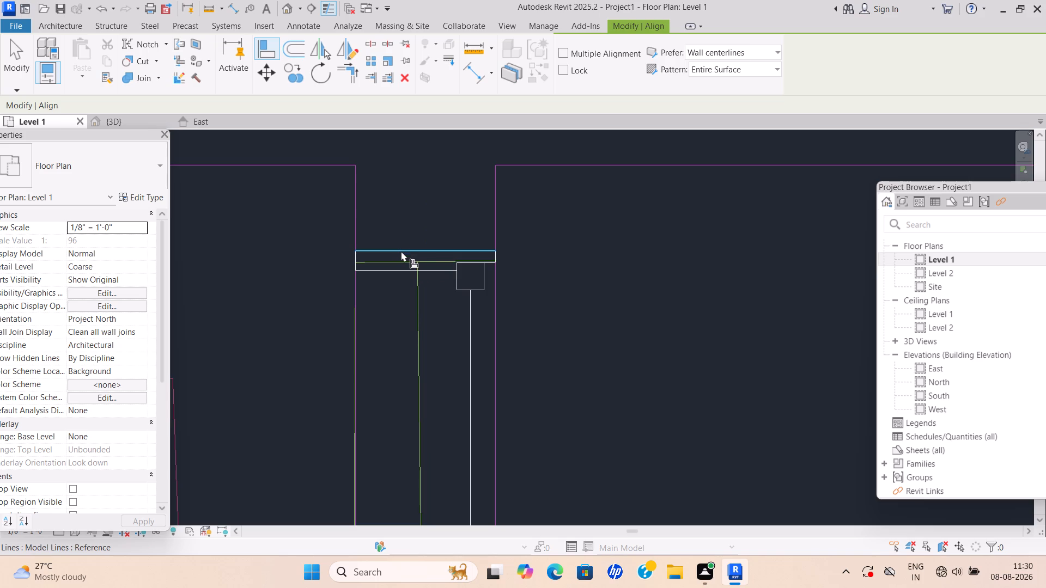
left_click(401, 267)
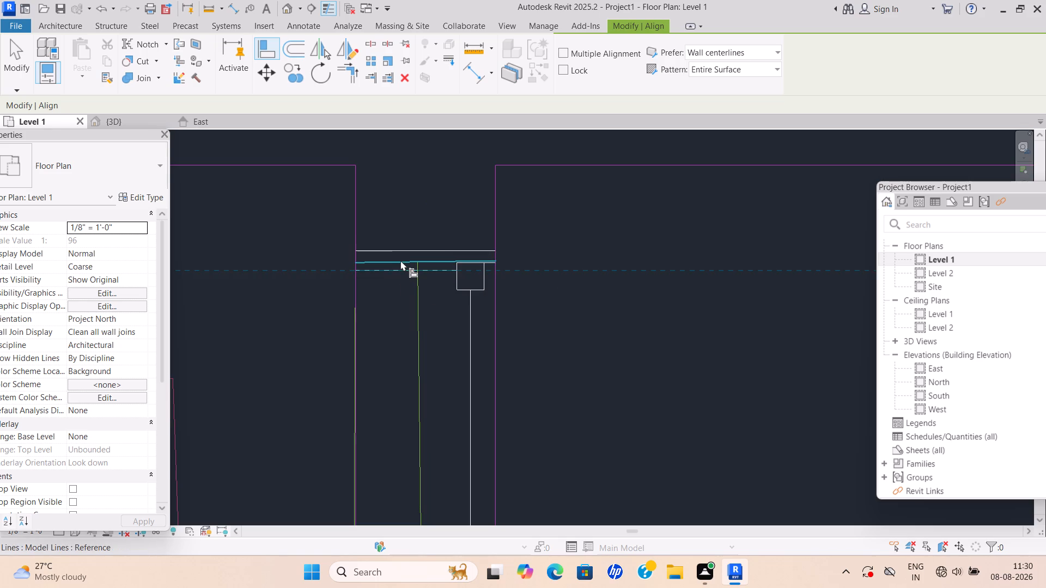
left_click(400, 260)
key("Escape")
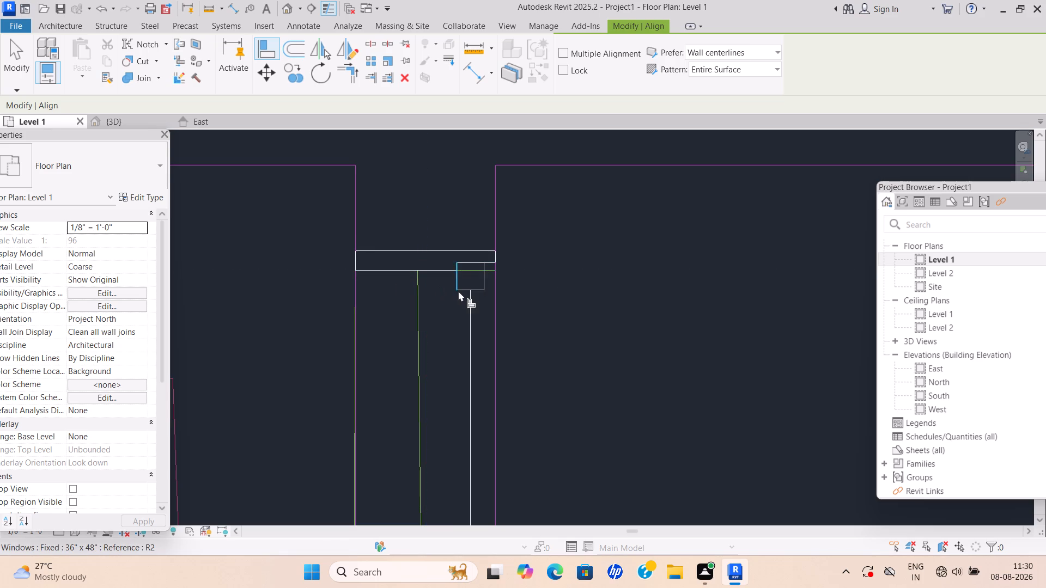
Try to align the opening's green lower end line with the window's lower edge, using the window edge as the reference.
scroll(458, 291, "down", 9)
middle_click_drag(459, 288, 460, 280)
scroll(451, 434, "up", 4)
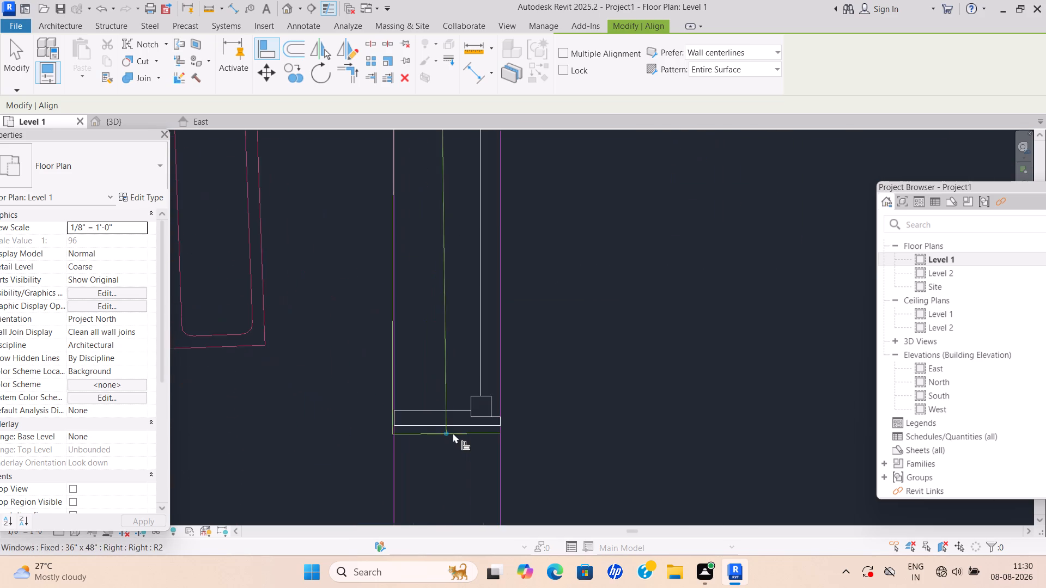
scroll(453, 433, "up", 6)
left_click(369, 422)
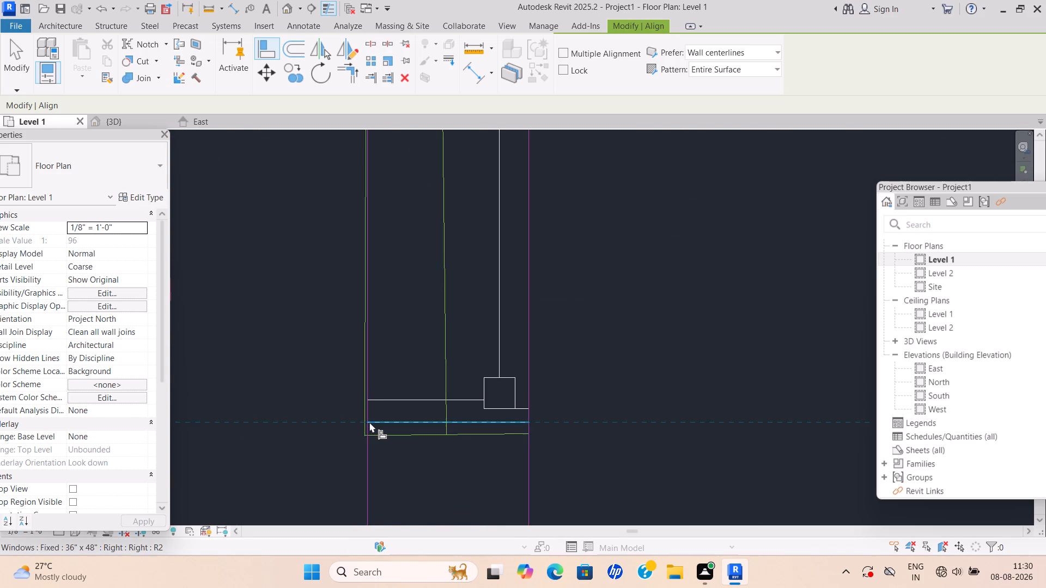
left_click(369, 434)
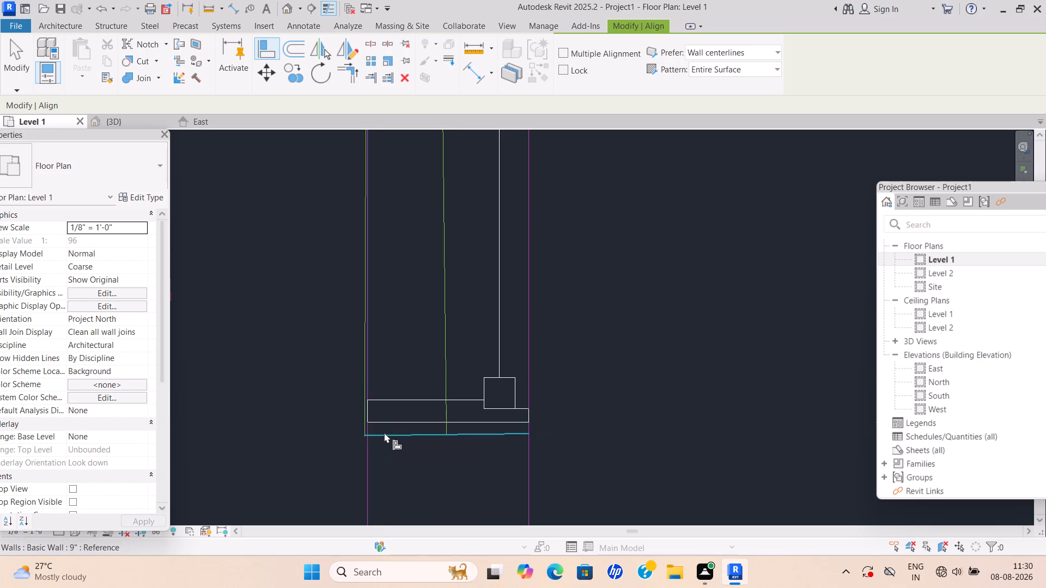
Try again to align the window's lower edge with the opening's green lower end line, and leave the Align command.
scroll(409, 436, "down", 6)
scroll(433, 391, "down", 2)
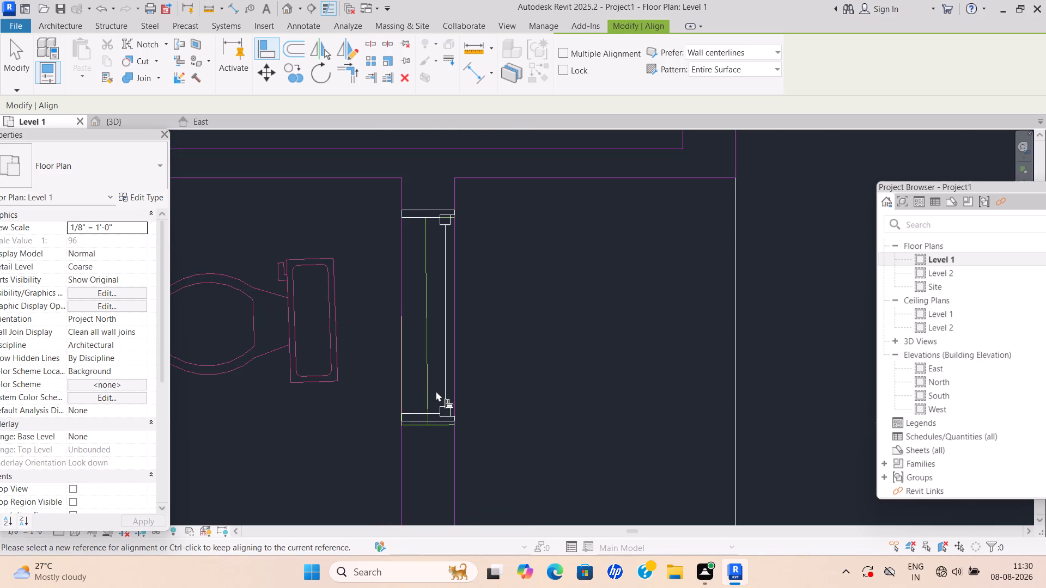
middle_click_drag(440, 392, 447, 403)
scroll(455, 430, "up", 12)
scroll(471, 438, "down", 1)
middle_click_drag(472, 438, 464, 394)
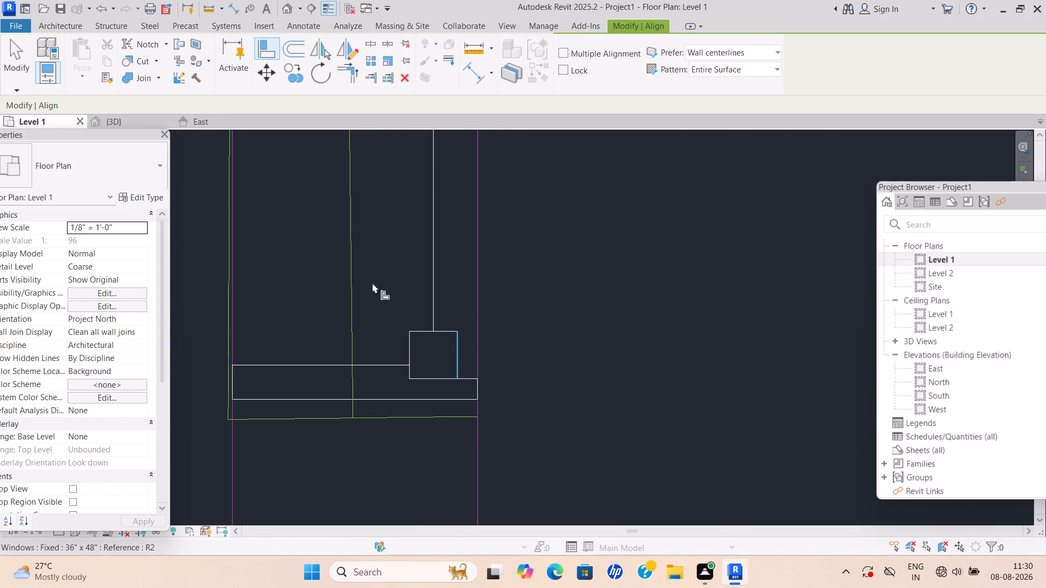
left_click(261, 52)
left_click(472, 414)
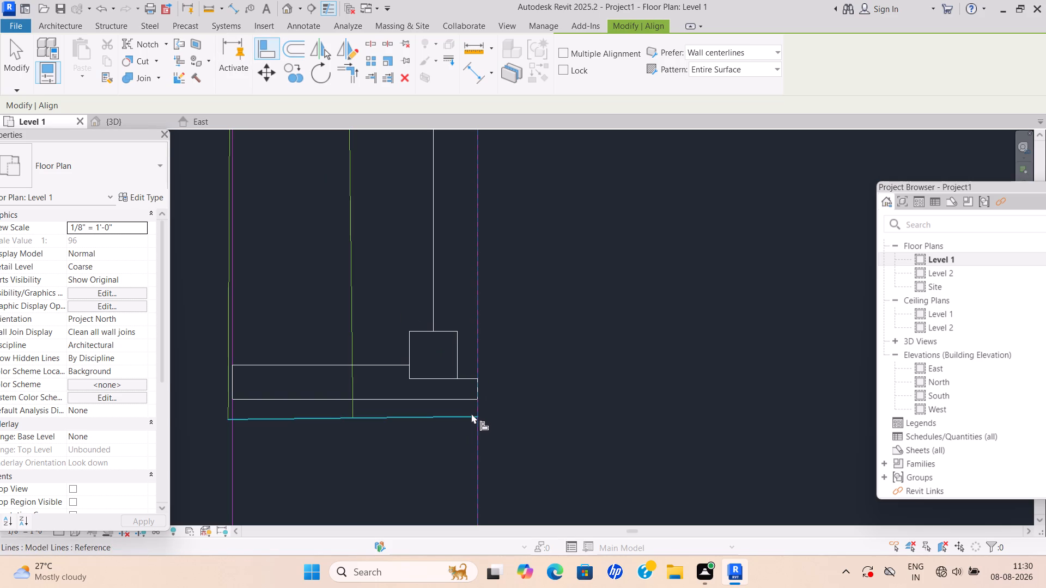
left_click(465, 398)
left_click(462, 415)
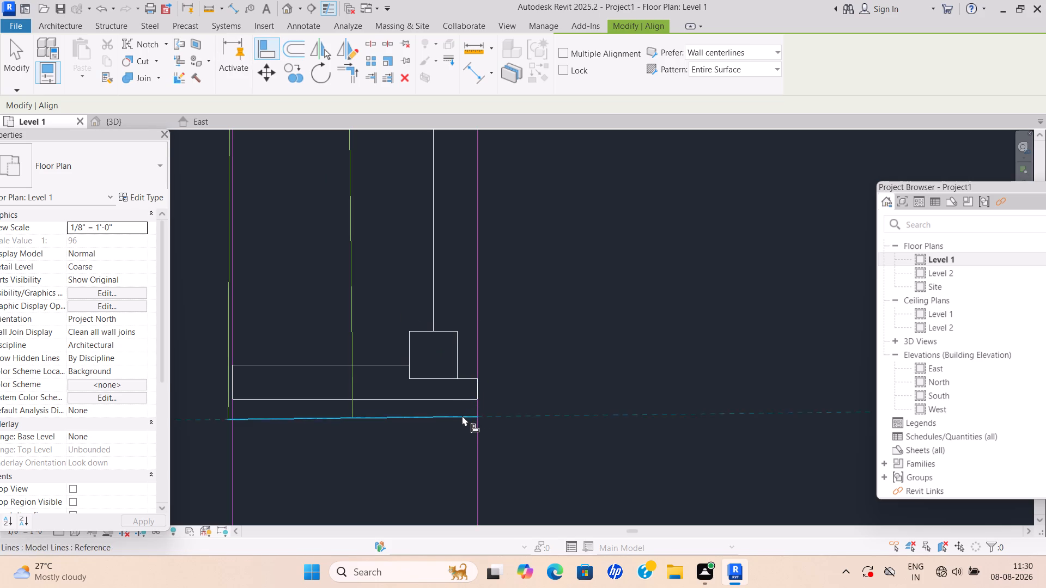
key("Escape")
Examine how the 8'x5' toilet window's ends sit against the marked opening, compared with the window in the 10'x5" toilet.
scroll(473, 368, "down", 9)
middle_click_drag(475, 363, 476, 364)
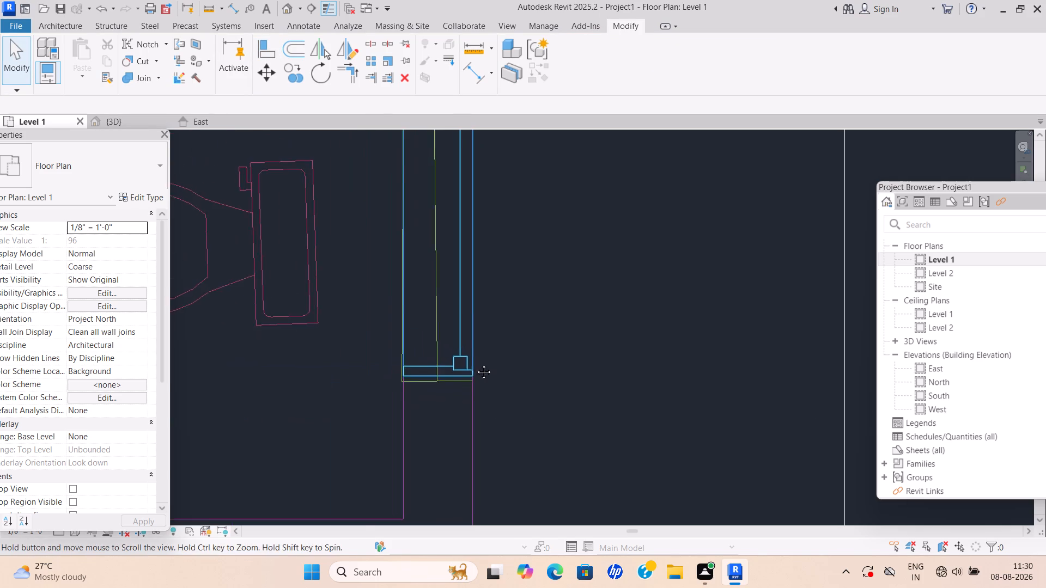
middle_click_drag(476, 364, 397, 387)
scroll(476, 364, "down", 1)
scroll(387, 370, "down", 1)
middle_click_drag(389, 370, 372, 385)
scroll(391, 370, "down", 1)
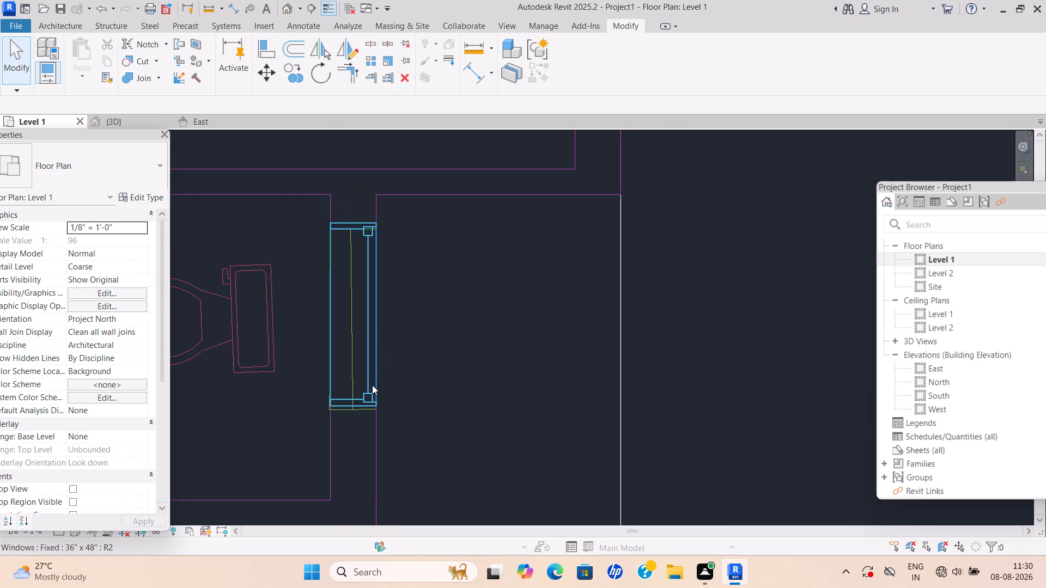
scroll(358, 387, "up", 7)
scroll(355, 397, "down", 1)
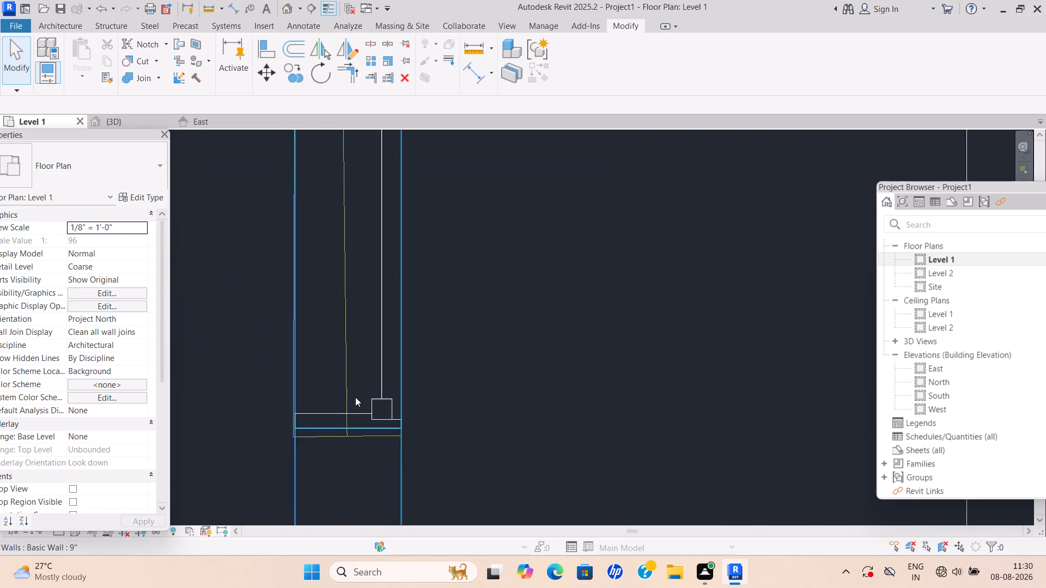
scroll(355, 397, "down", 9)
middle_click_drag(428, 323, 412, 410)
scroll(515, 270, "up", 5)
scroll(538, 322, "up", 3)
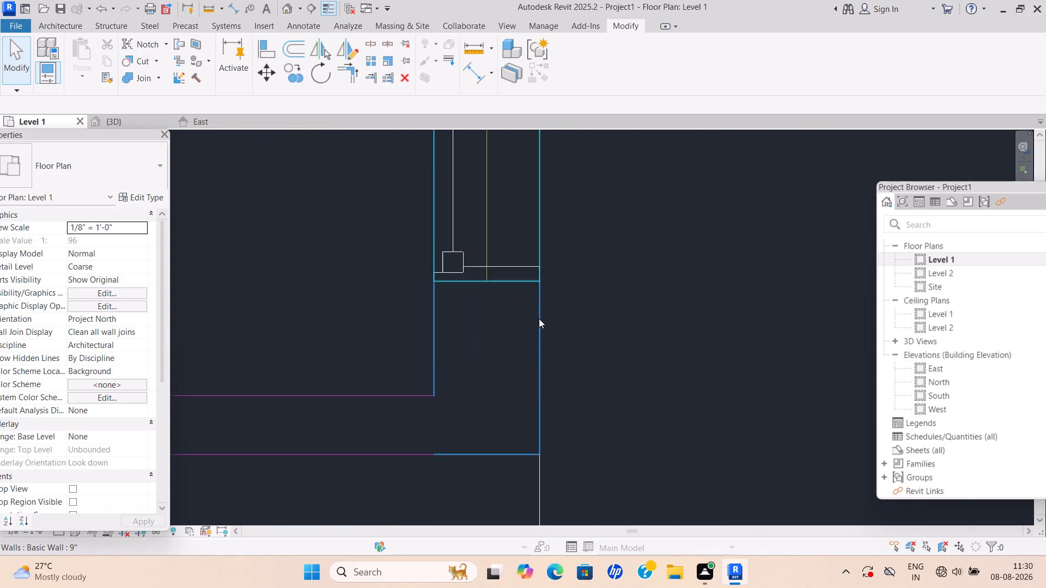
scroll(539, 318, "up", 2)
scroll(494, 312, "down", 4)
middle_click_drag(494, 312, 577, 246)
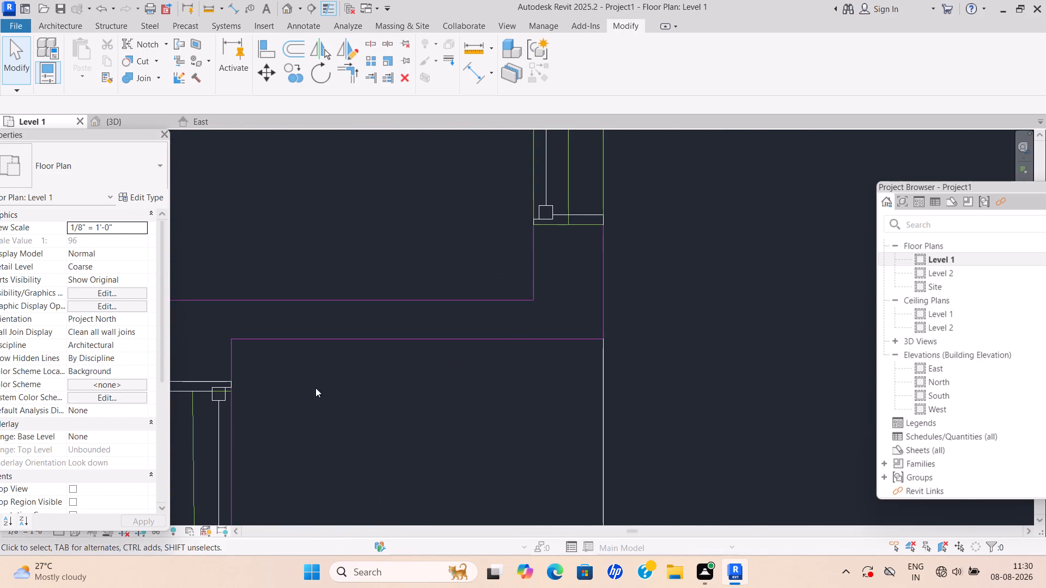
middle_click_drag(317, 389, 530, 295)
middle_click_drag(436, 373, 485, 296)
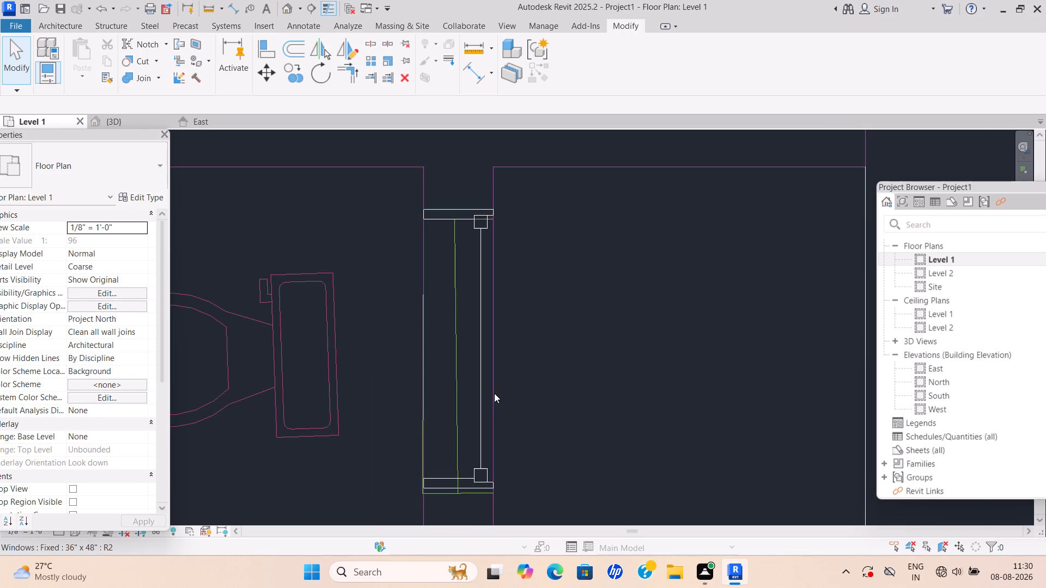
scroll(495, 393, "up", 3)
scroll(496, 393, "down", 5)
middle_click_drag(496, 393, 492, 381)
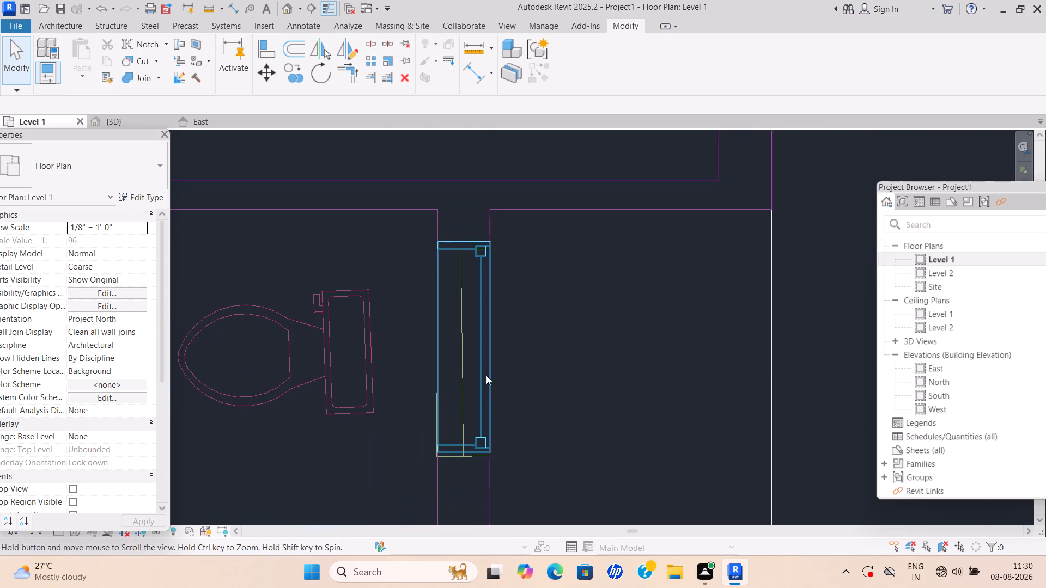
scroll(430, 384, "up", 6)
scroll(452, 399, "down", 1)
middle_click_drag(452, 399, 394, 316)
scroll(464, 420, "up", 3)
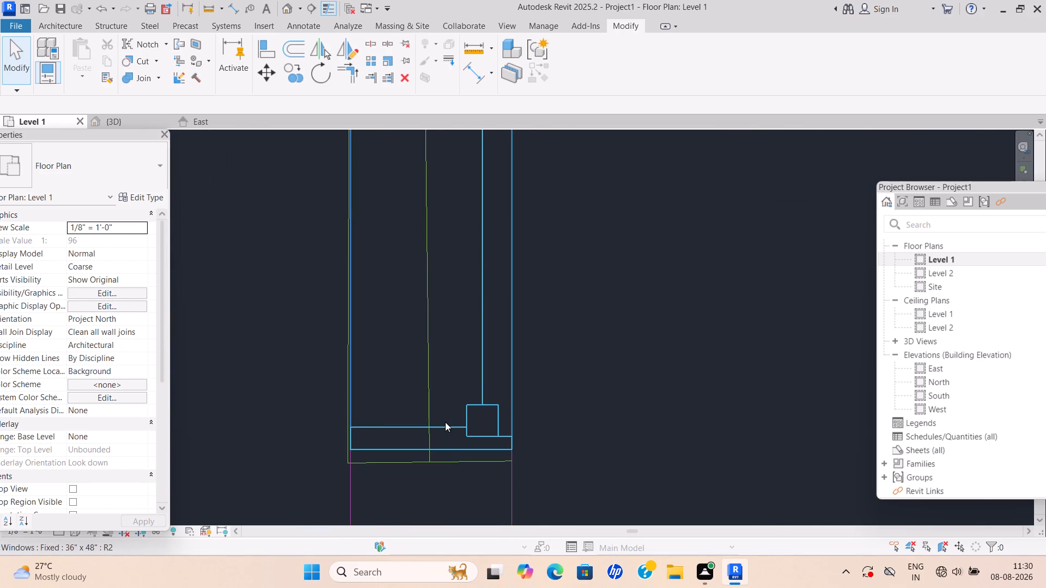
Delete the fixed window from the upper 8'x5' toilet's marked opening.
left_click(446, 426)
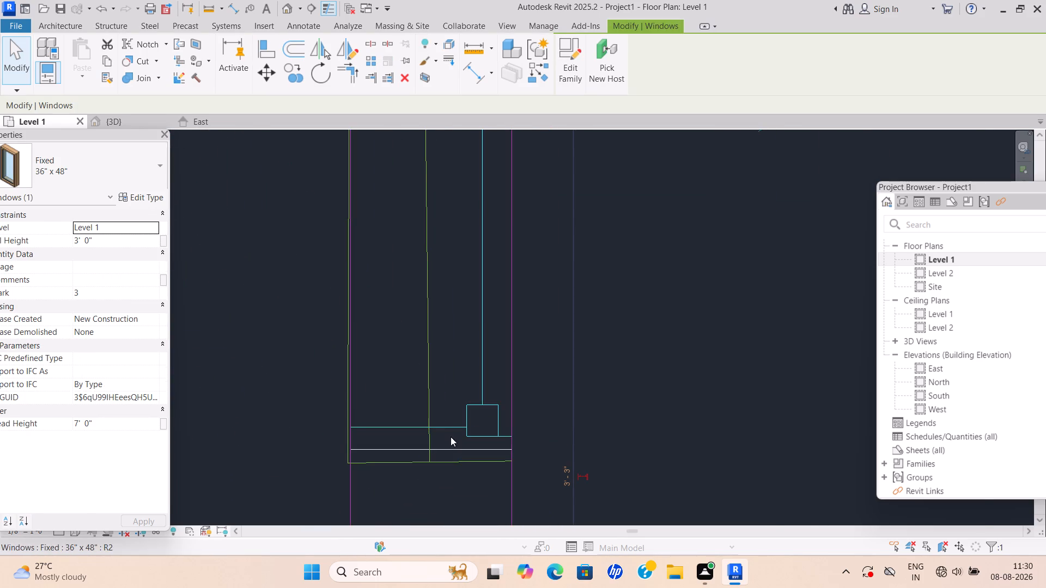
key("Escape")
left_click(449, 426)
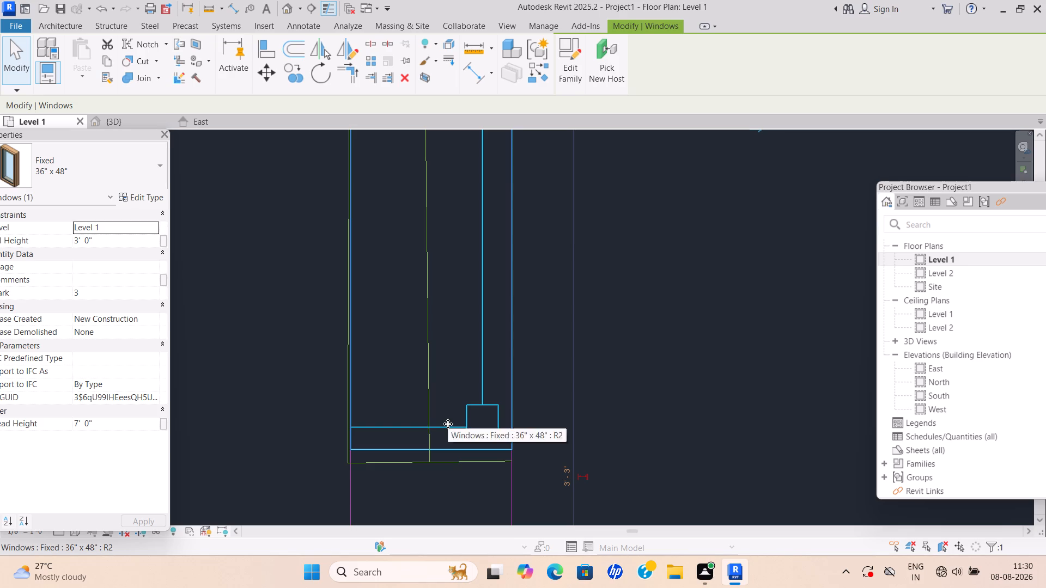
key("Delete")
Examine the upper 8'x5' toilet's empty marked opening, checking its green side and lower end lines against the wall faces.
scroll(469, 372, "down", 4)
middle_click_drag(465, 335, 467, 449)
scroll(394, 382, "up", 4)
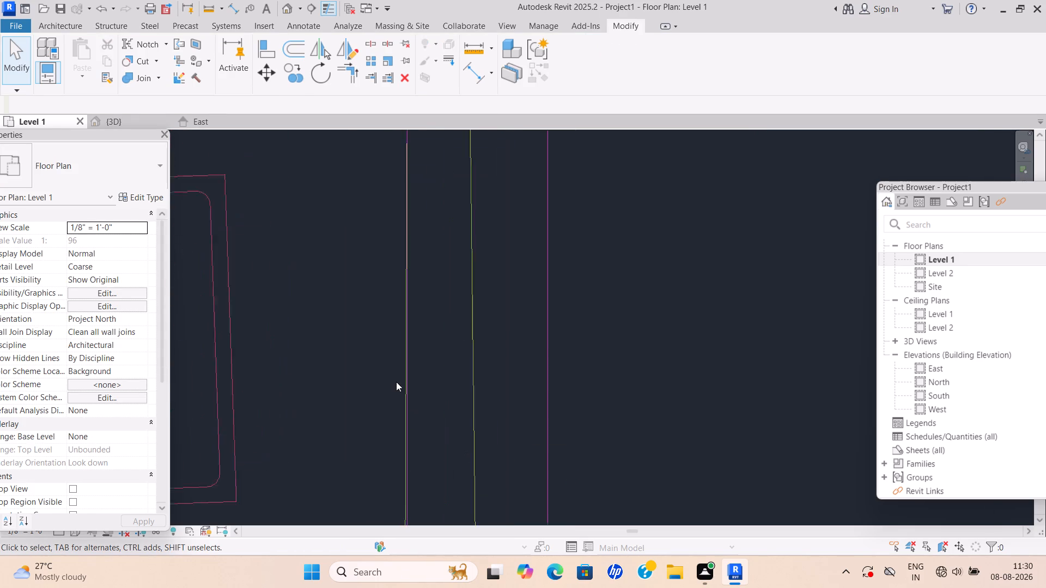
scroll(396, 382, "up", 9)
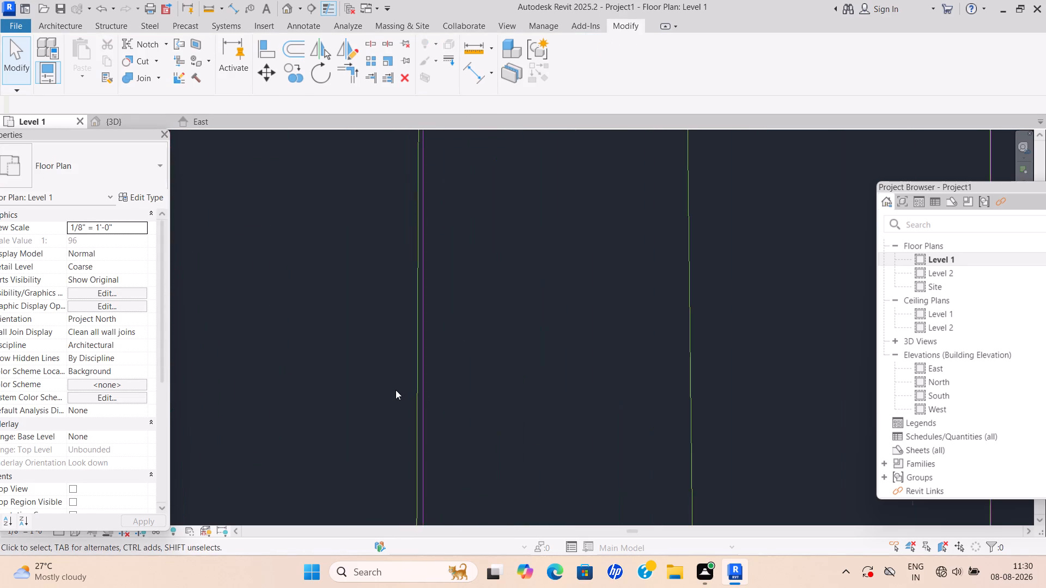
scroll(396, 390, "down", 5)
middle_click_drag(396, 390, 378, 187)
scroll(403, 346, "down", 5)
middle_click_drag(400, 350, 386, 285)
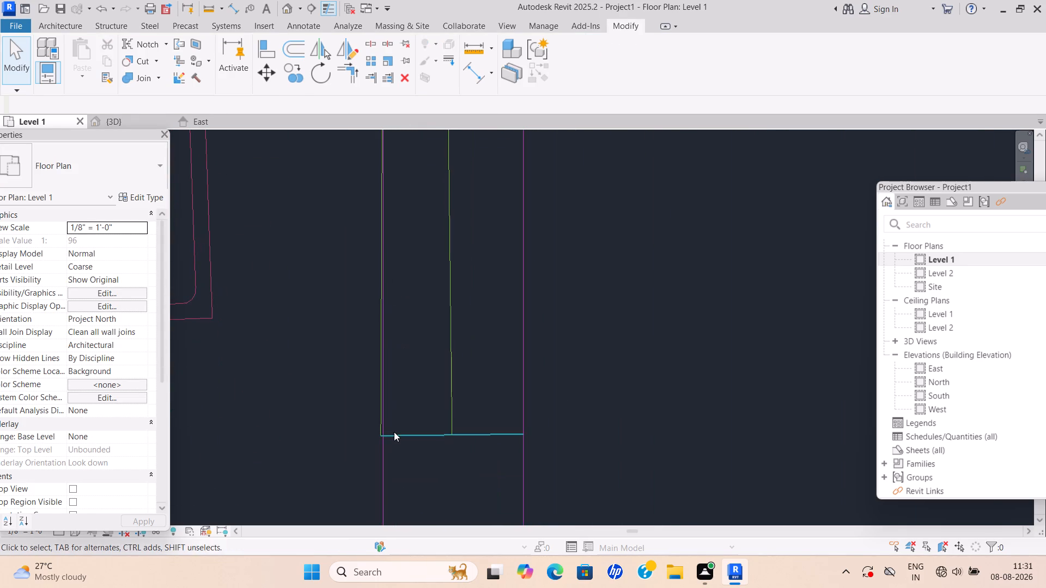
scroll(393, 432, "up", 3)
left_click(392, 437)
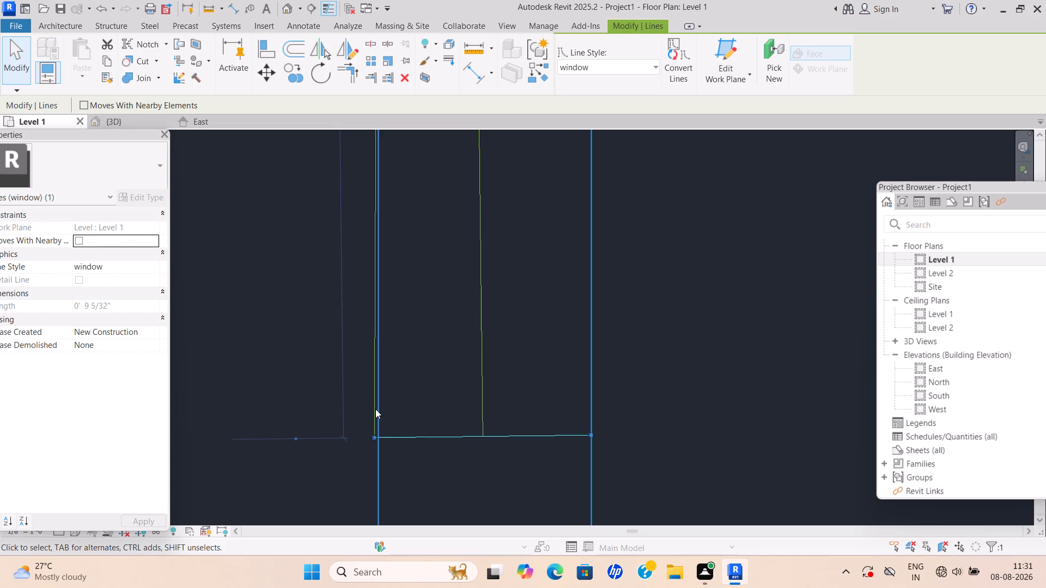
scroll(399, 416, "down", 7)
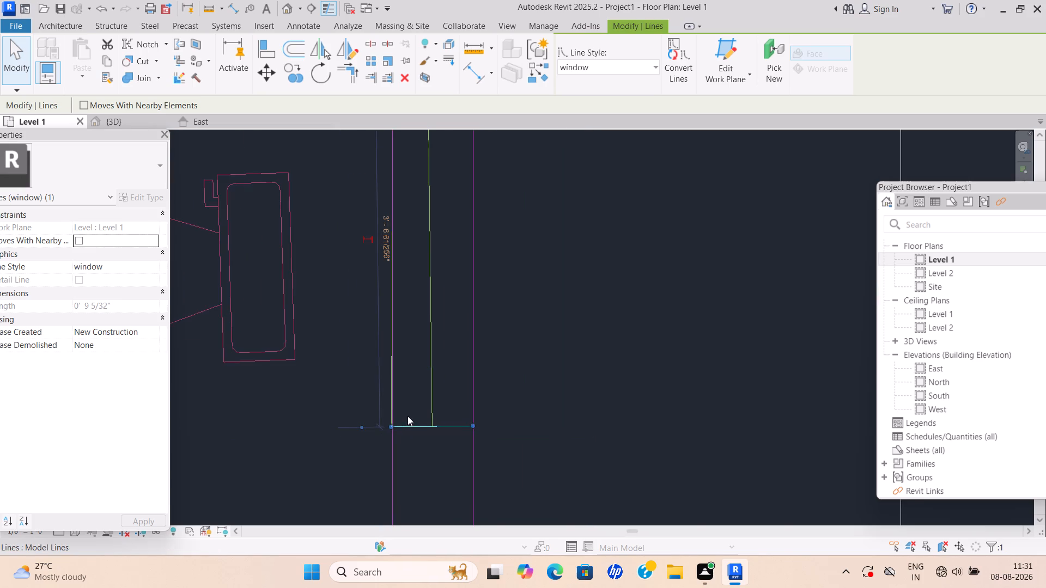
key("Escape")
scroll(423, 356, "down", 4)
middle_click_drag(427, 379, 411, 416)
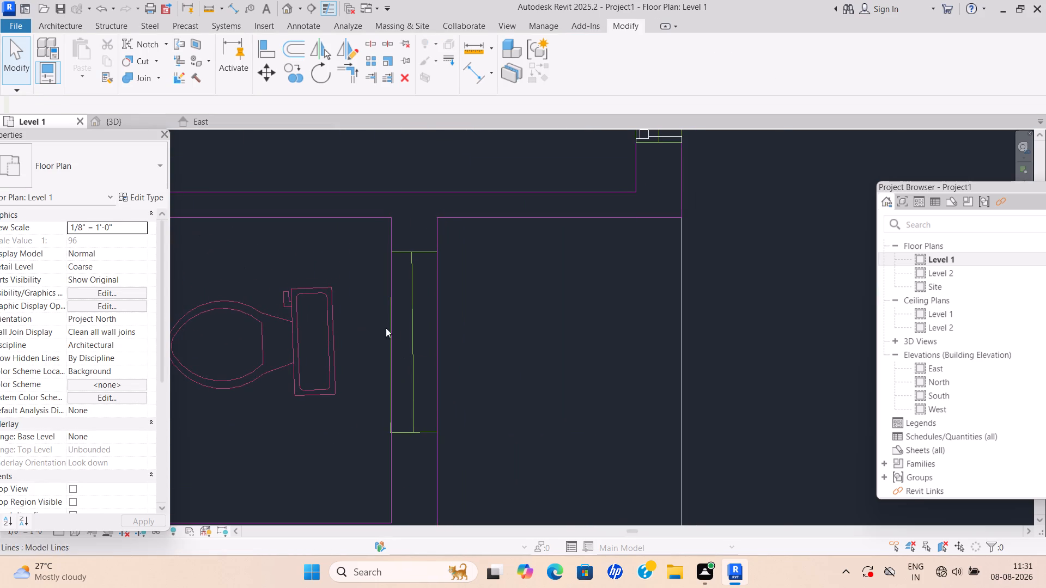
scroll(394, 328, "up", 12)
scroll(388, 306, "down", 10)
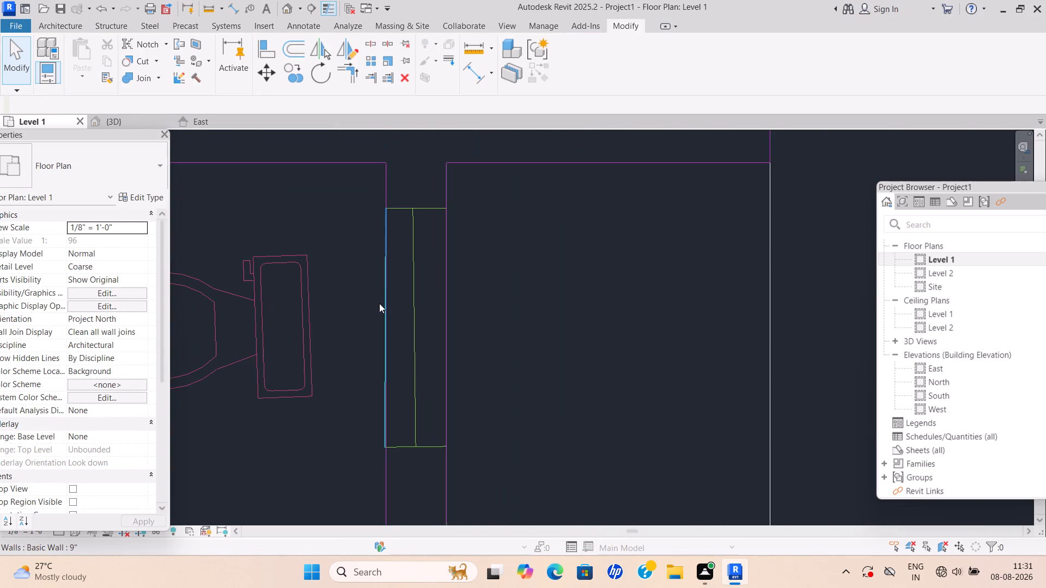
scroll(424, 313, "down", 5)
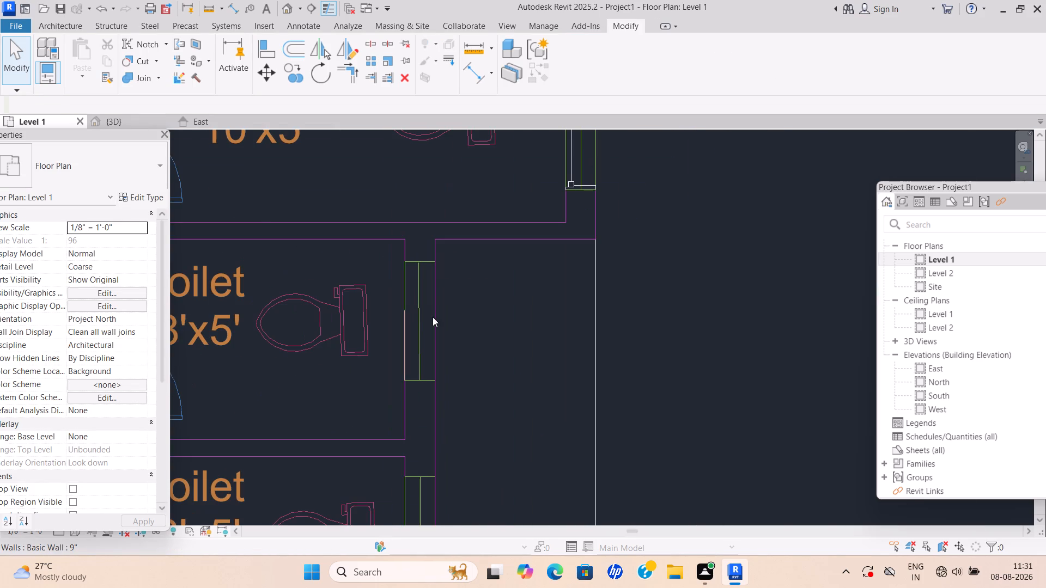
Place a Fixed 36" x 48" window in the outer wall at the middle 8'x5' toilet's marked opening.
key("Escape")
scroll(411, 331, "down", 3)
middle_click_drag(411, 332, 385, 236)
scroll(378, 399, "up", 8)
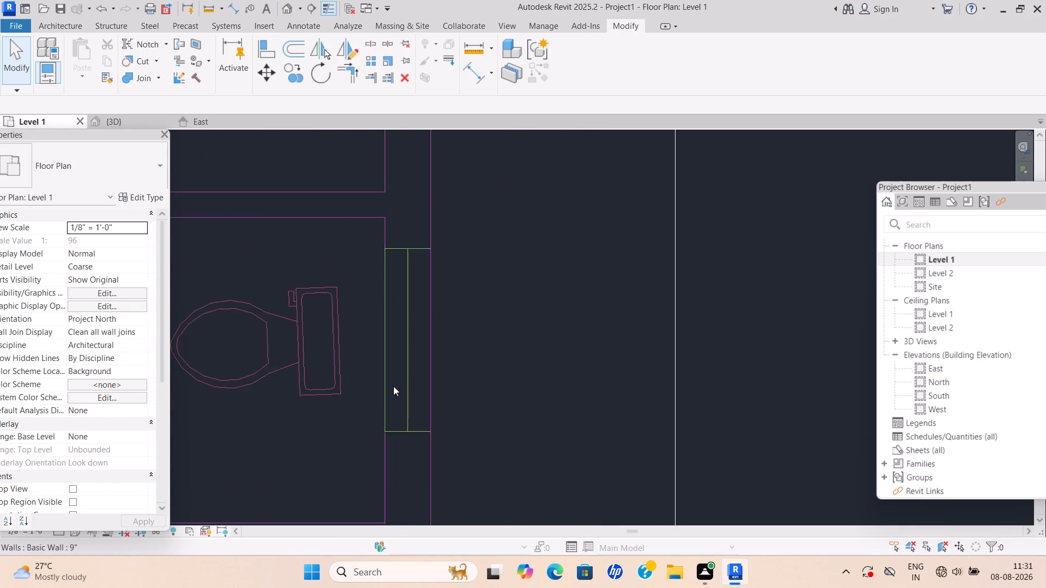
scroll(393, 386, "up", 5)
middle_click_drag(390, 324, 373, 434)
scroll(399, 352, "down", 5)
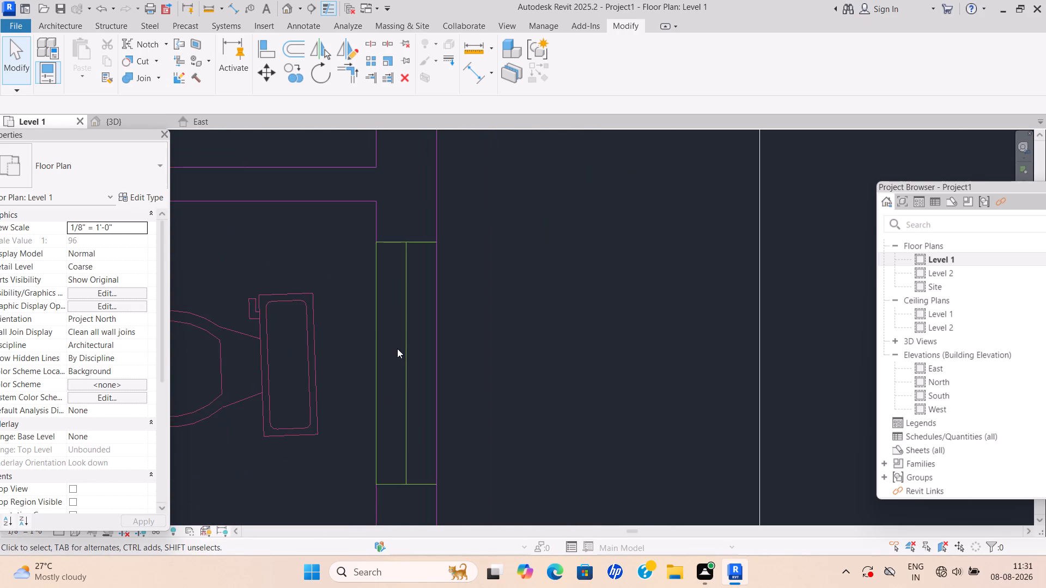
middle_click_drag(402, 352, 381, 392)
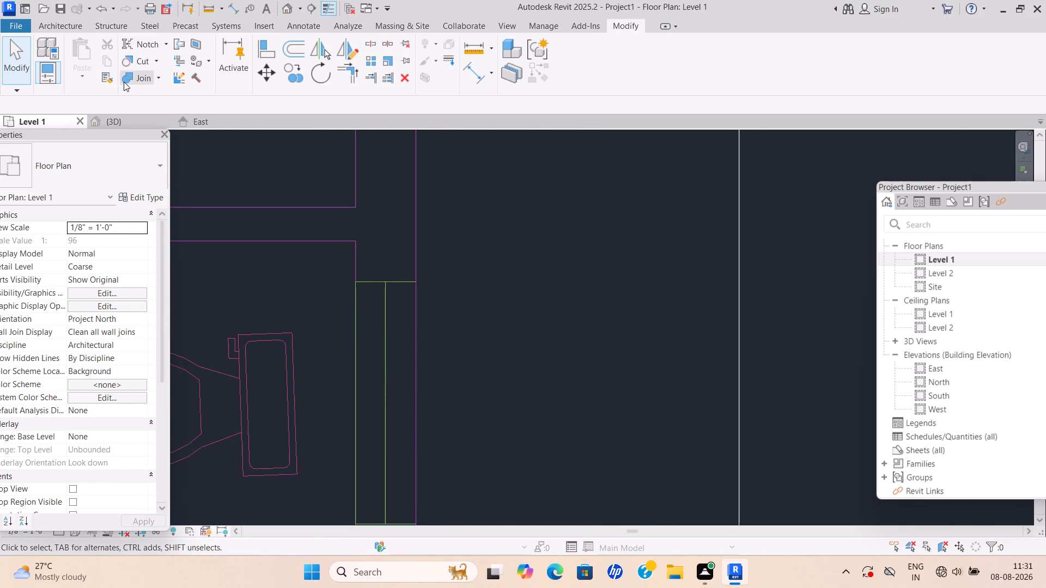
left_click(52, 26)
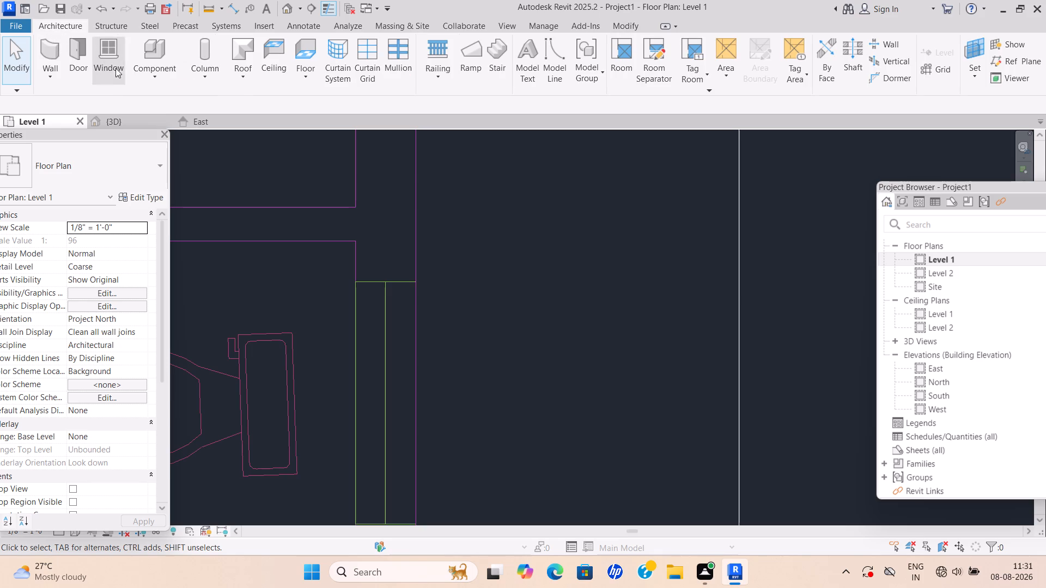
left_click(120, 72)
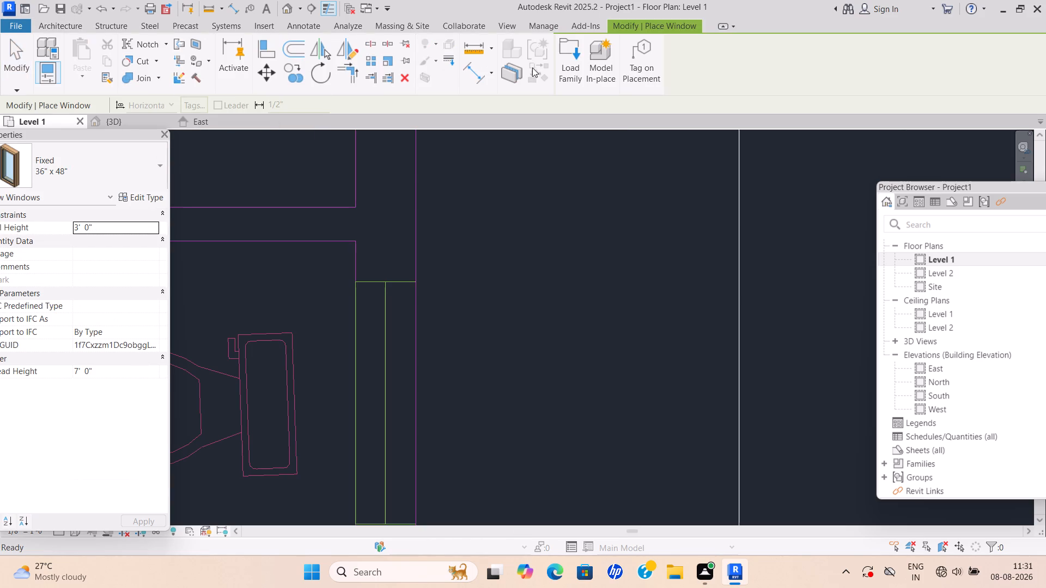
scroll(420, 284, "down", 1)
middle_click_drag(422, 284, 467, 229)
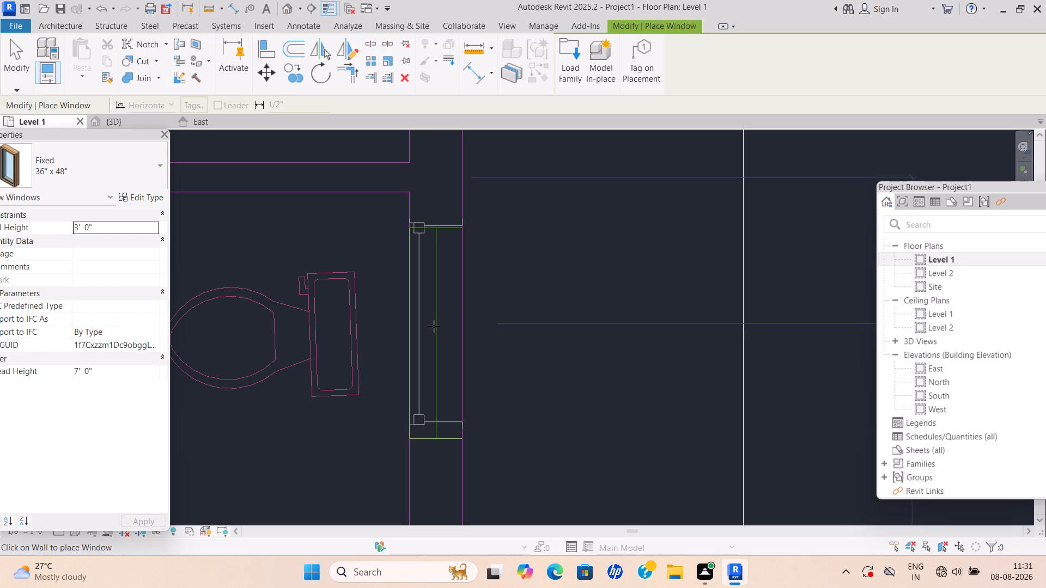
scroll(433, 325, "up", 3)
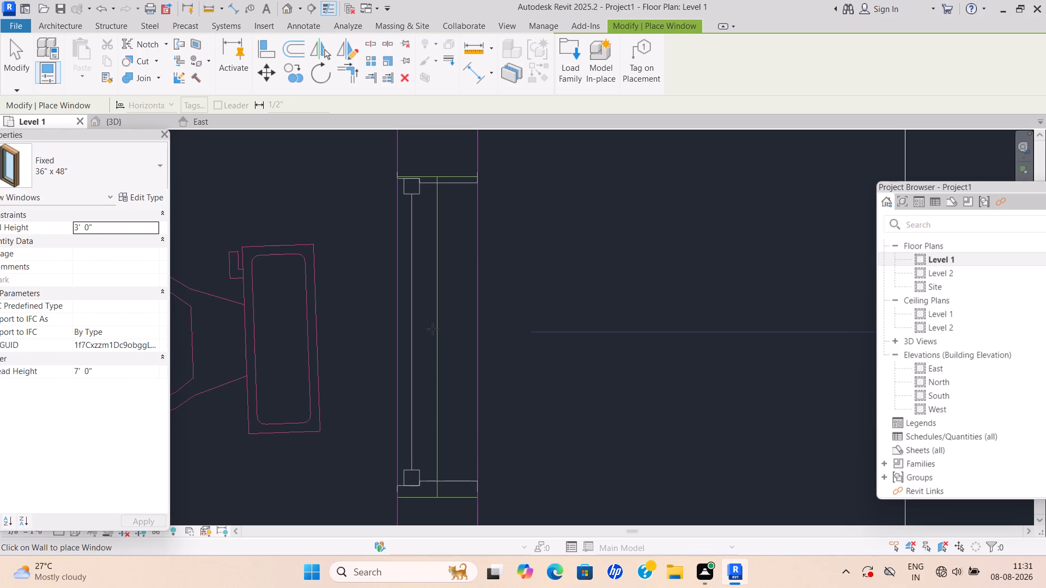
left_click(433, 329)
key("Escape")
middle_click_drag(469, 177, 471, 179)
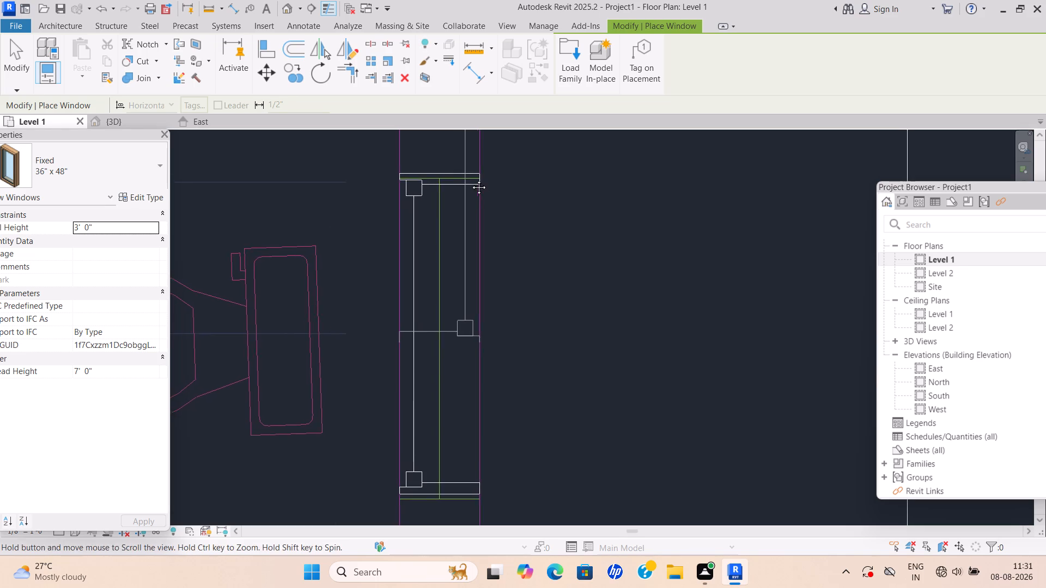
middle_click_drag(471, 179, 589, 206)
middle_click_drag(598, 186, 625, 282)
scroll(625, 286, "up", 6)
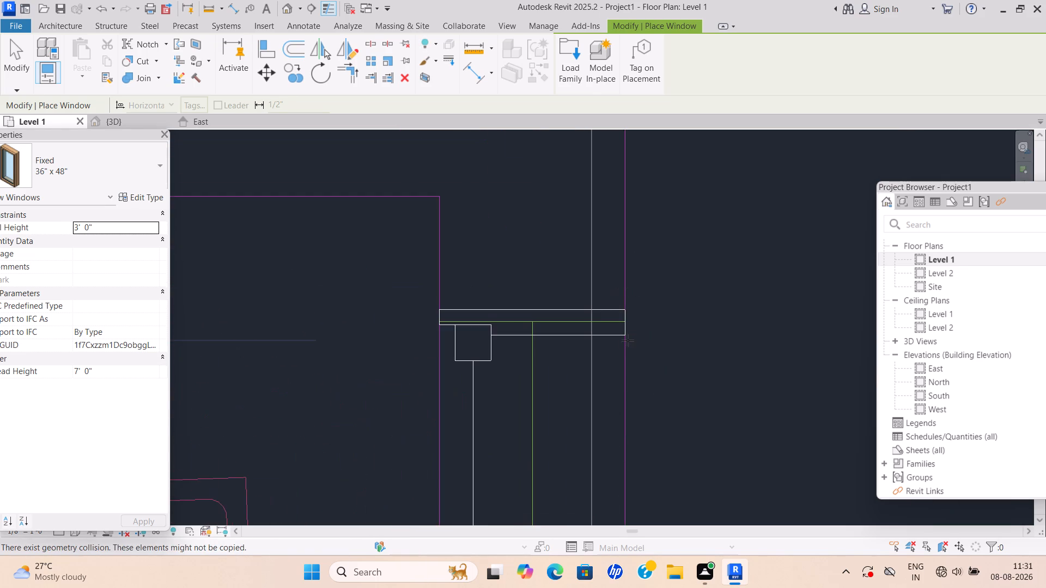
key("Escape")
Align the lower edge of the middle 8'x5' toilet's window with the opening's green lower end line.
scroll(638, 328, "down", 2)
middle_click_drag(641, 327, 660, 272)
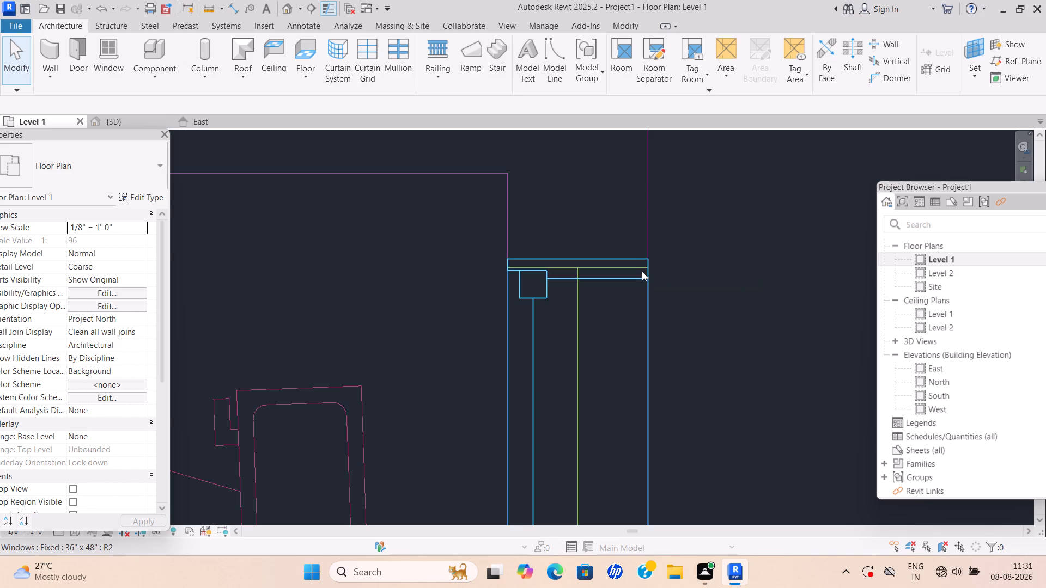
scroll(633, 261, "up", 4)
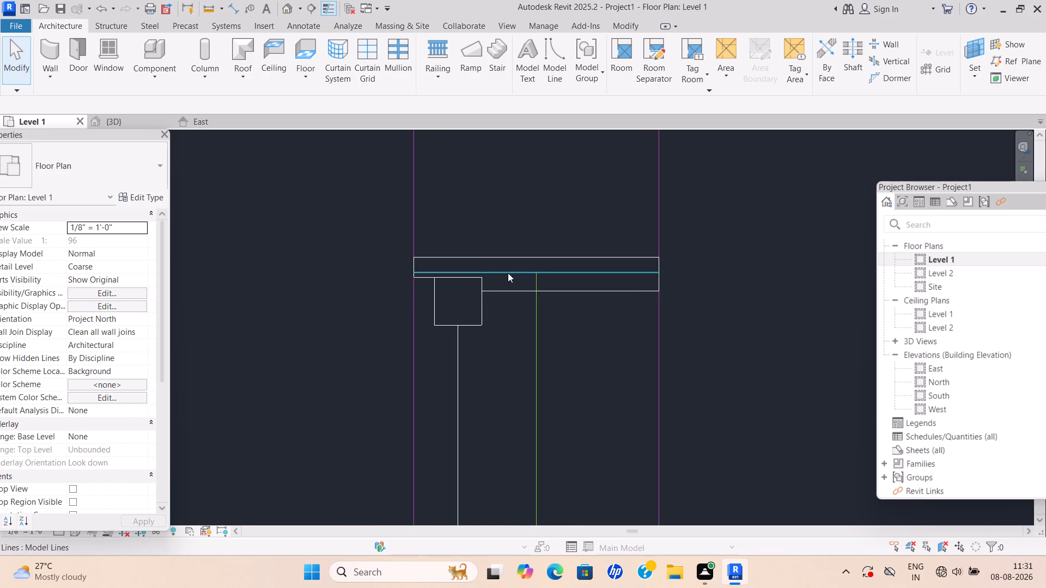
scroll(604, 313, "down", 8)
middle_click_drag(603, 313, 605, 233)
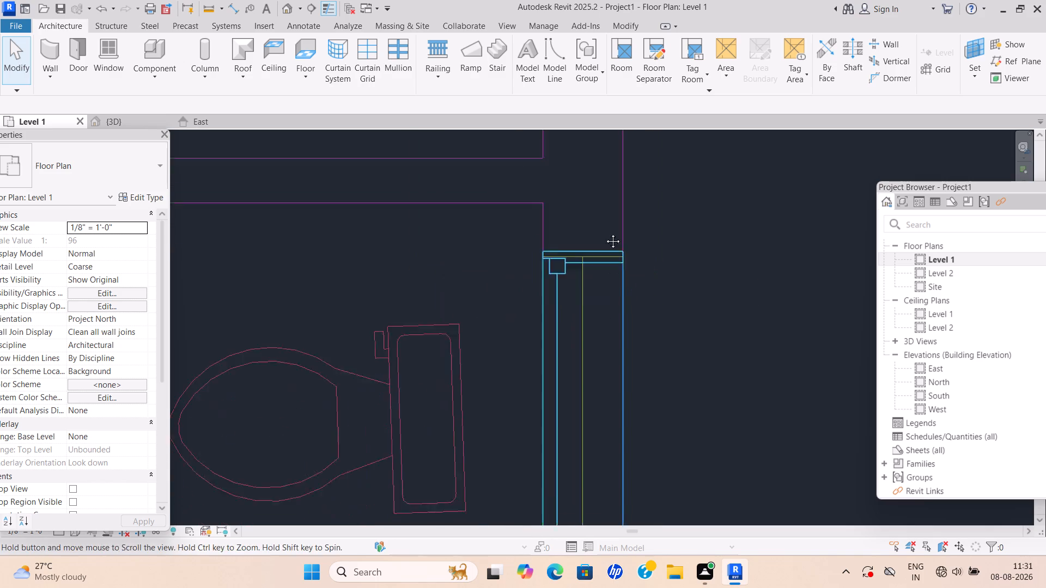
middle_click_drag(605, 233, 611, 175)
scroll(633, 404, "down", 3)
middle_click_drag(630, 407, 636, 365)
scroll(625, 416, "up", 4)
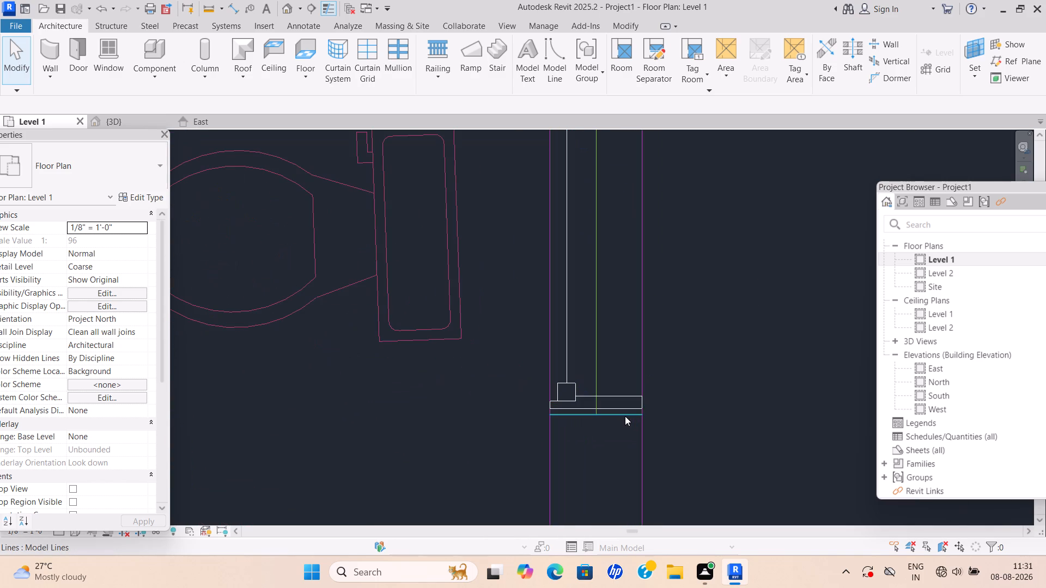
scroll(621, 409, "up", 5)
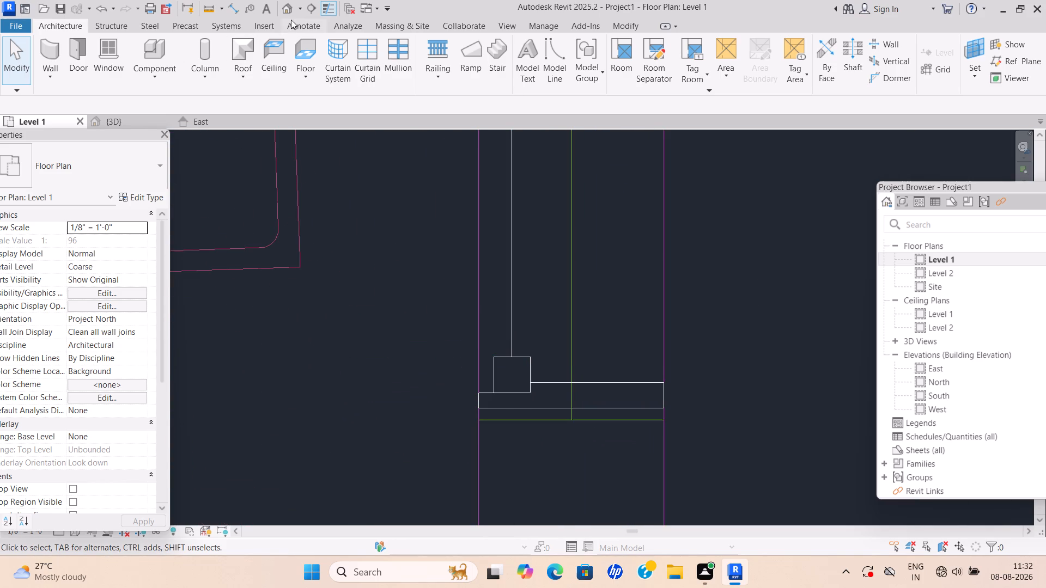
scroll(542, 332, "down", 2)
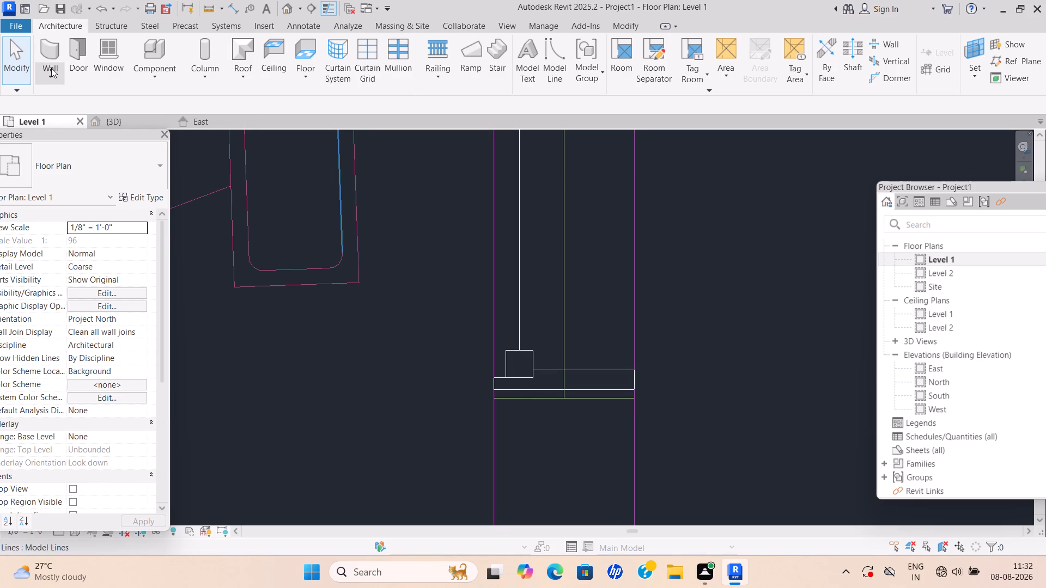
left_click(106, 53)
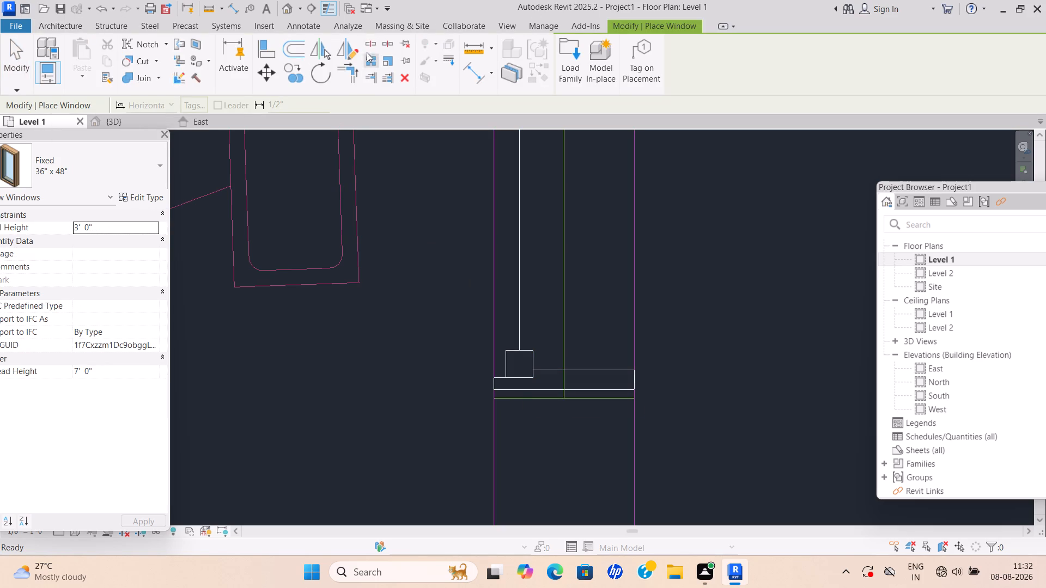
left_click(272, 53)
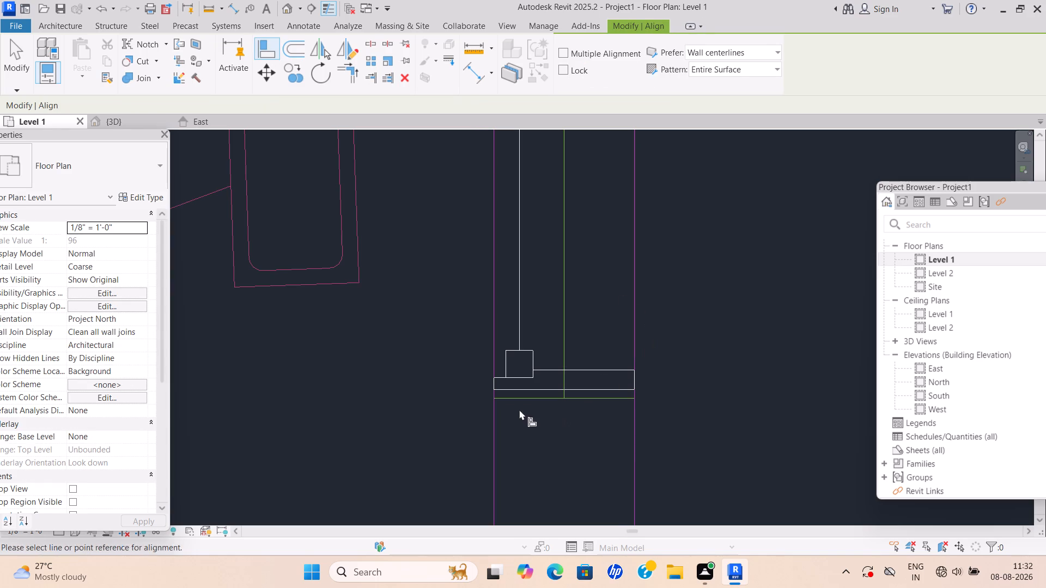
left_click(492, 387)
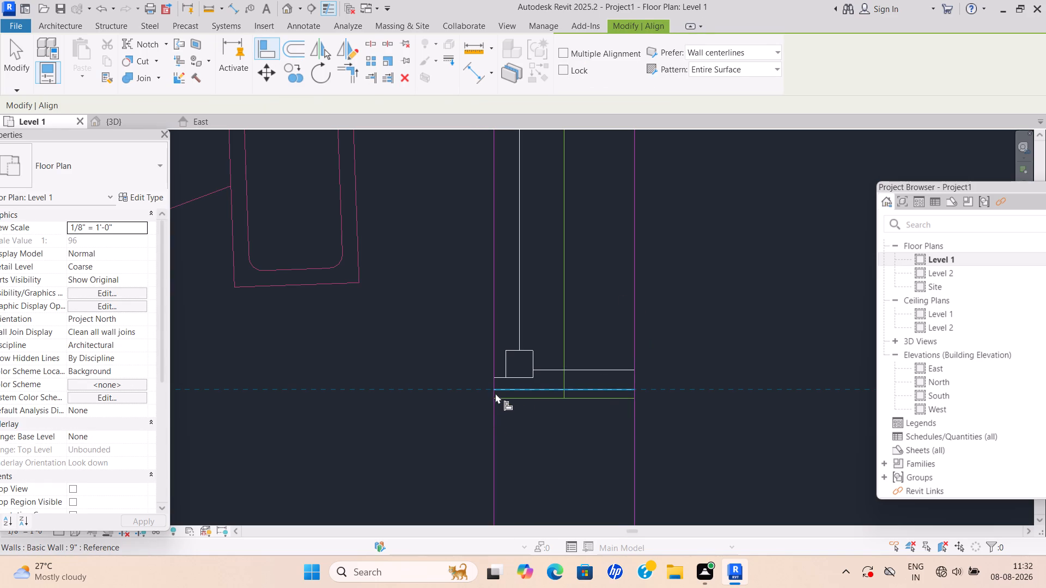
left_click(498, 396)
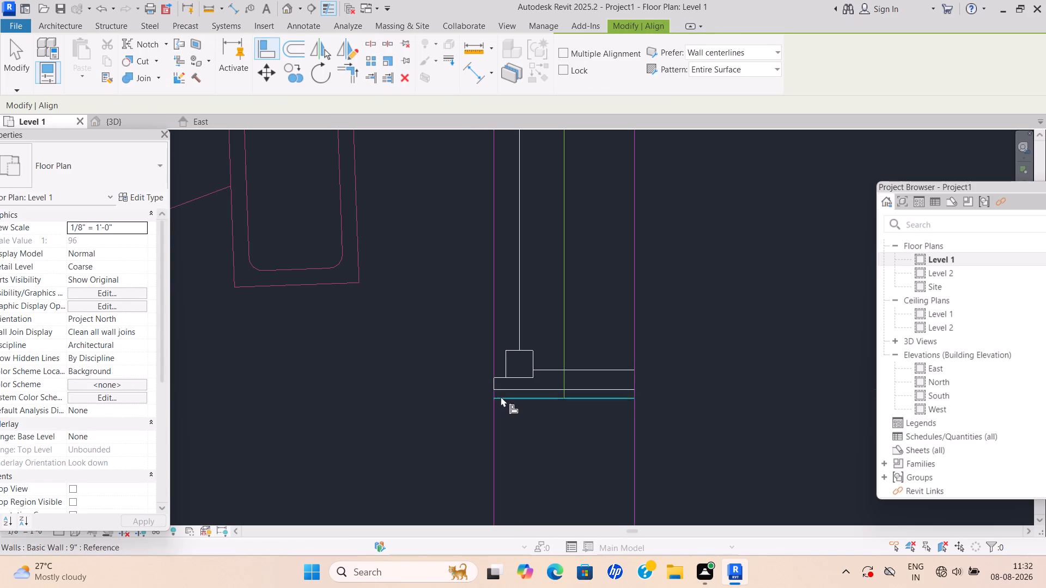
left_click(500, 396)
left_click(563, 387)
left_click(568, 396)
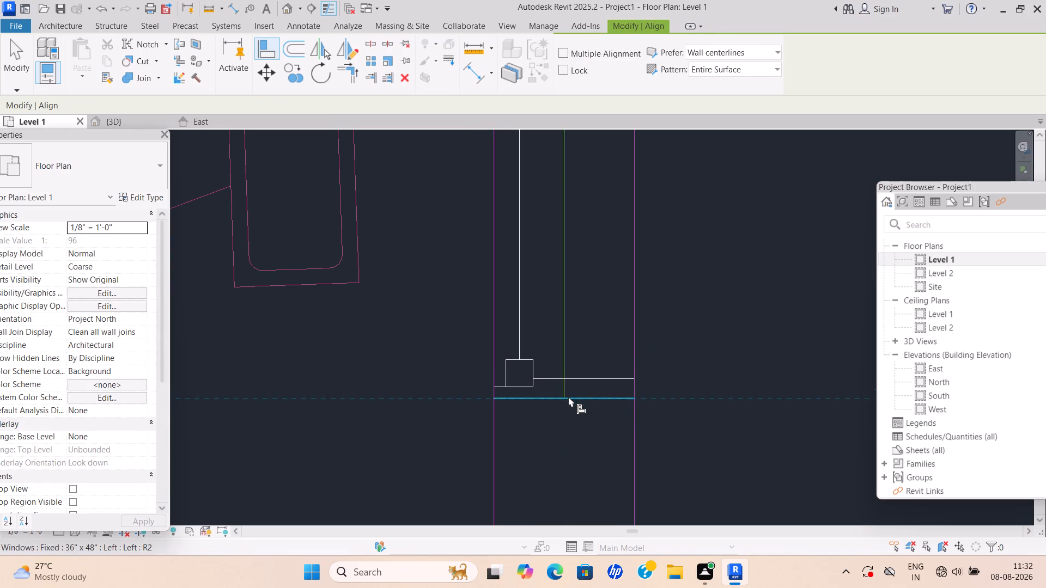
key("Escape")
Examine how the middle 8'x5' toilet's window fits its marked opening, and look over the opening of the 8'x5' toilet above the pantry.
scroll(597, 358, "down", 8)
middle_click_drag(598, 345, 578, 455)
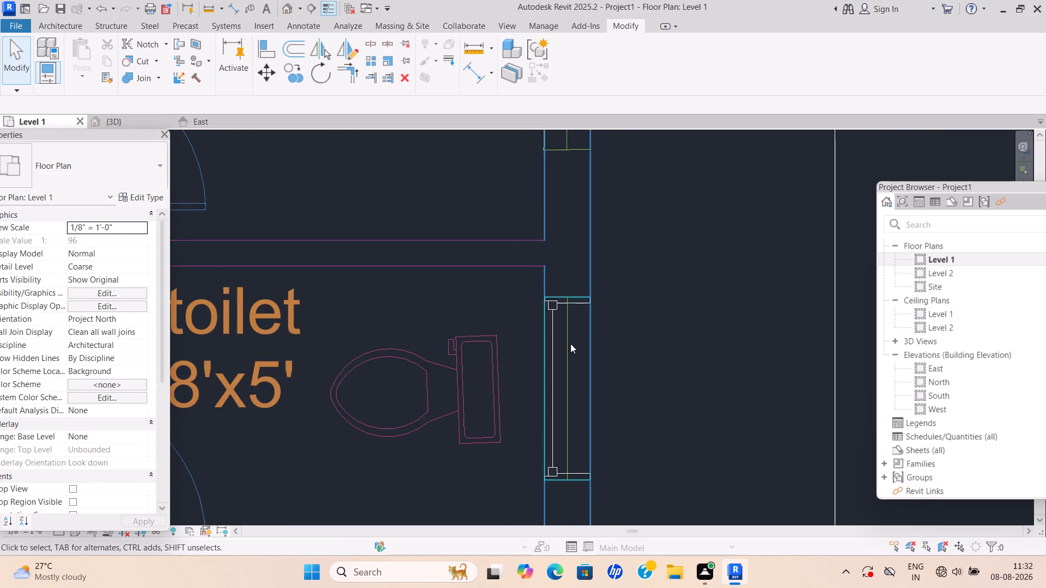
scroll(573, 332, "up", 1)
scroll(573, 331, "down", 2)
middle_click_drag(575, 331, 549, 241)
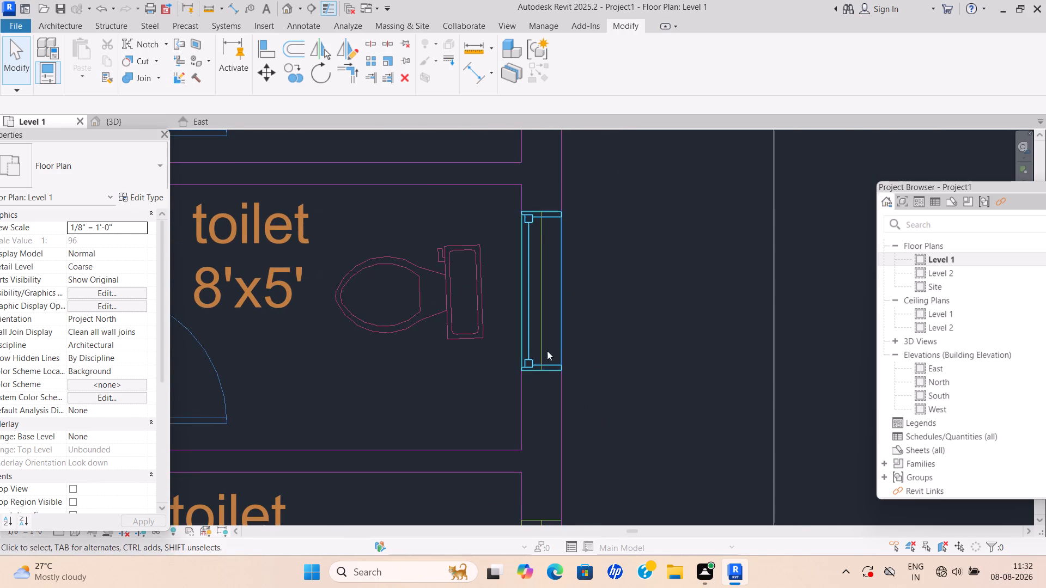
scroll(545, 351, "down", 1)
scroll(545, 356, "up", 12)
scroll(534, 396, "down", 3)
middle_click_drag(540, 396, 560, 363)
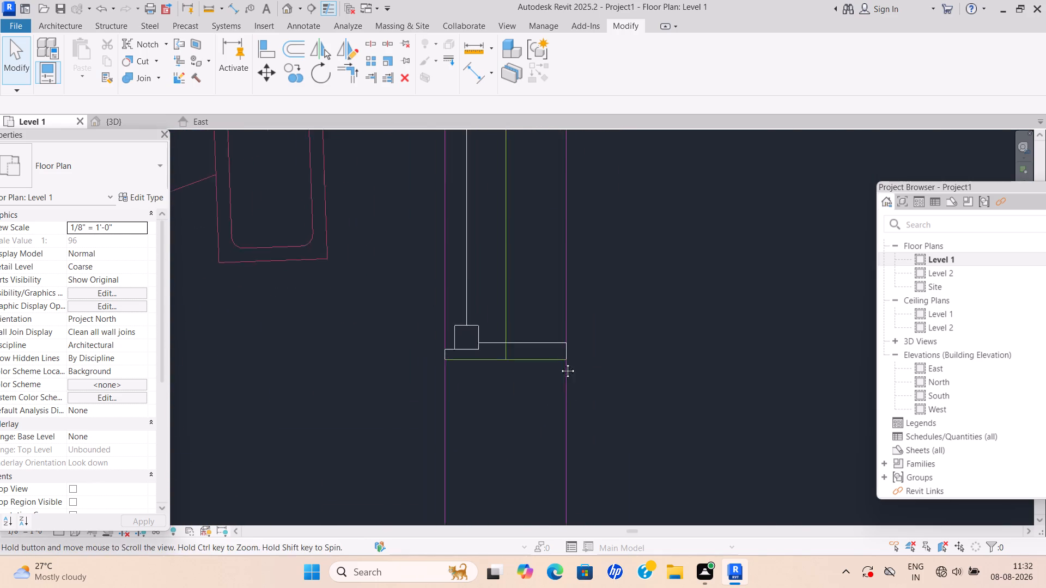
middle_click_drag(560, 363, 570, 301)
scroll(562, 439, "down", 5)
middle_click_drag(560, 405, 541, 293)
middle_click_drag(531, 436, 519, 306)
scroll(531, 436, "down", 2)
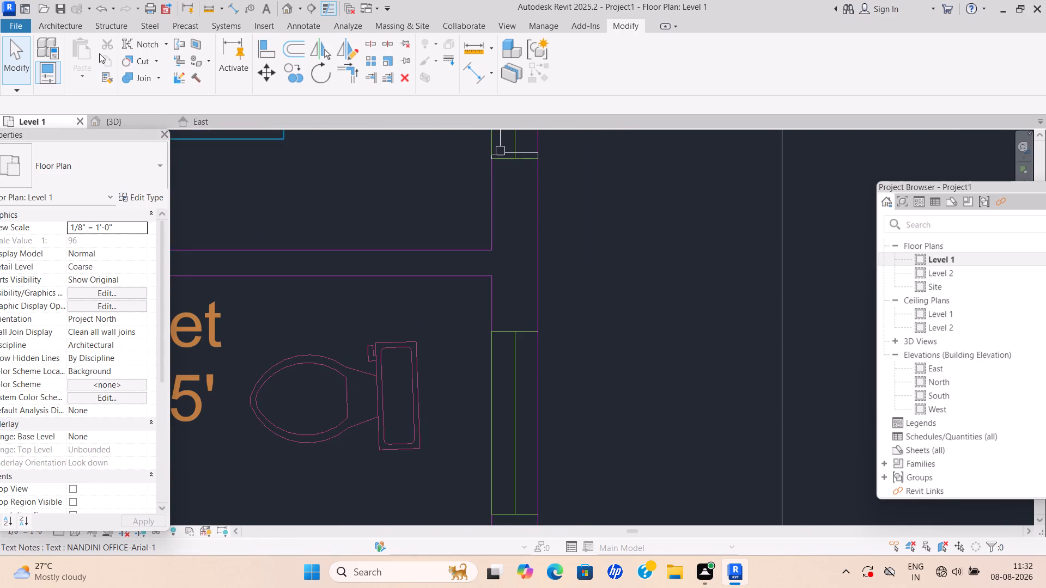
scroll(329, 333, "down", 6)
middle_click_drag(331, 340, 346, 341)
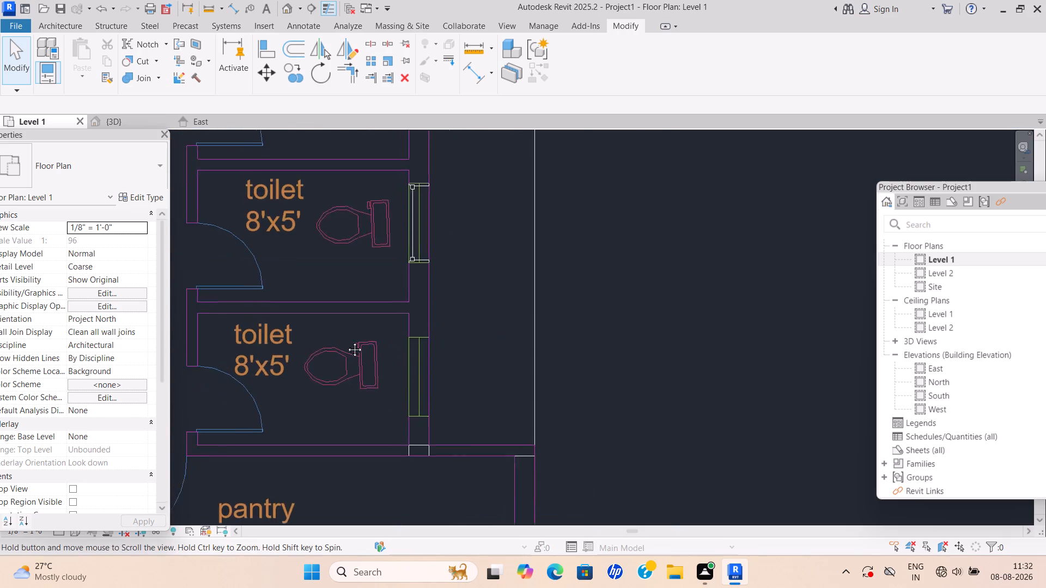
Place a Fixed 36" x 48" window in the outer wall at the marked opening of the 8'x5' toilet above the pantry.
middle_click_drag(346, 341, 564, 271)
scroll(542, 281, "down", 2)
middle_click_drag(486, 363, 509, 215)
middle_click_drag(361, 315, 392, 404)
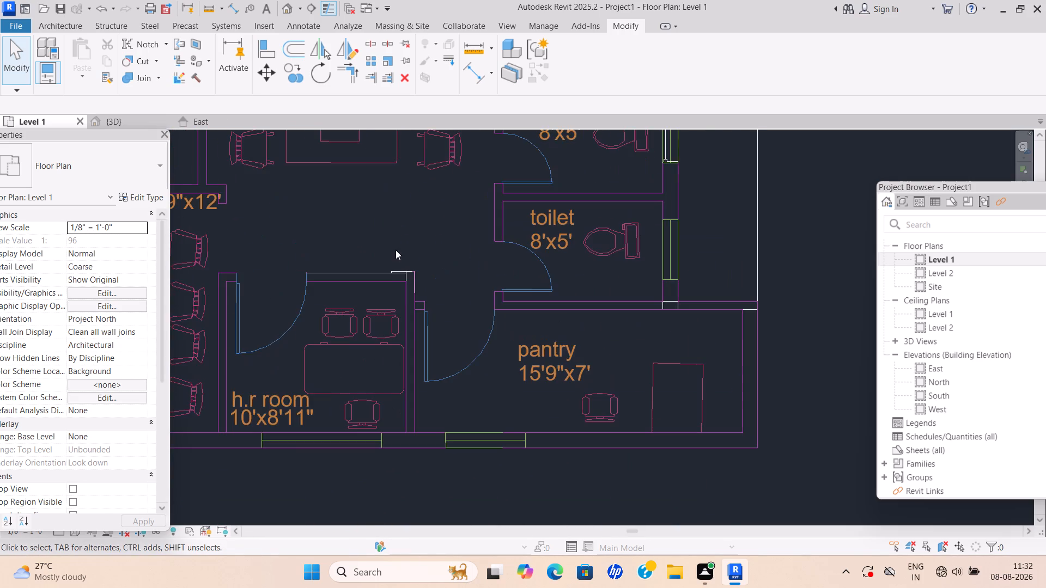
scroll(401, 269, "up", 11)
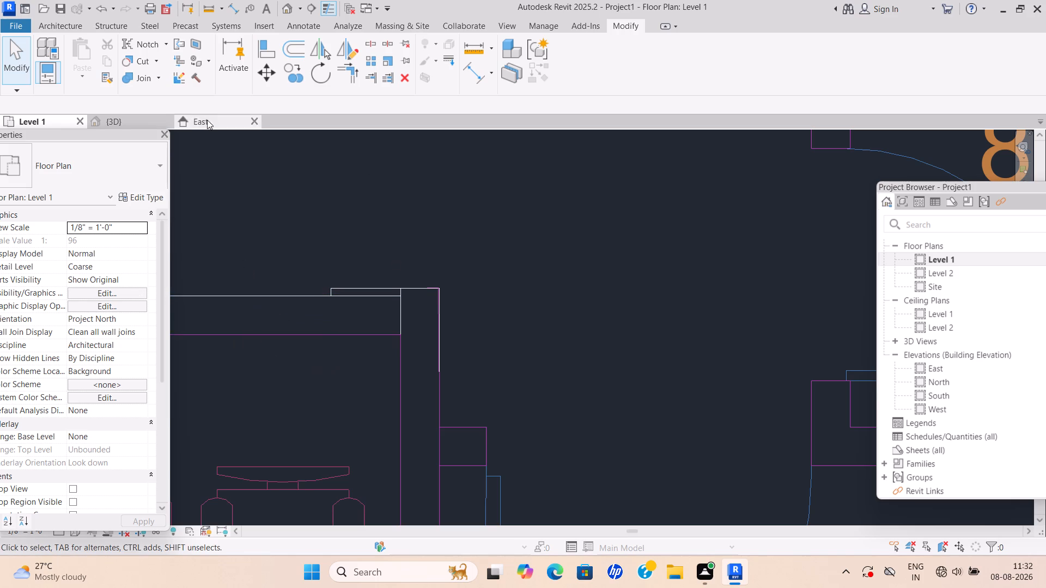
left_click(55, 22)
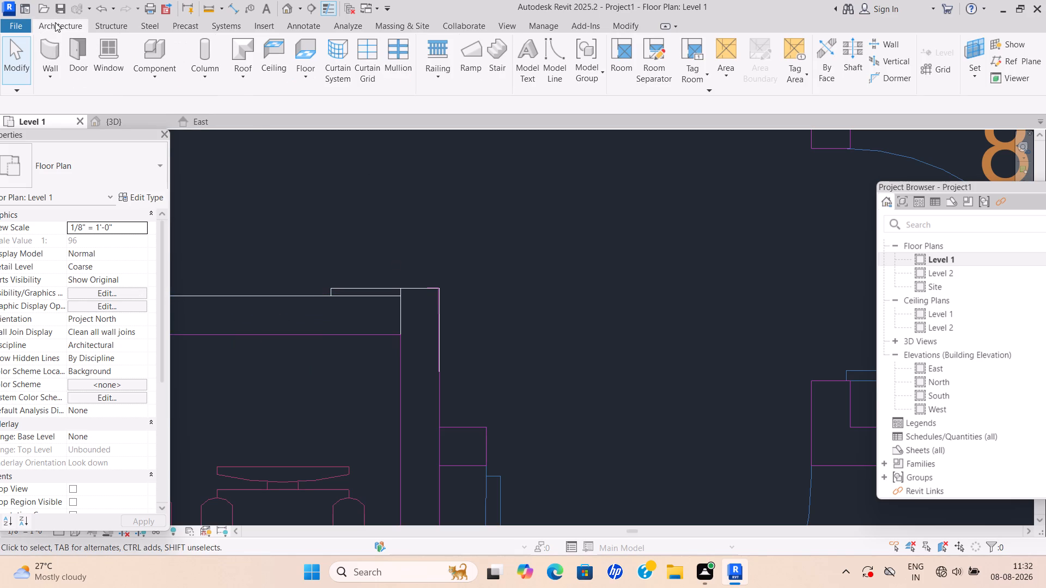
left_click(118, 62)
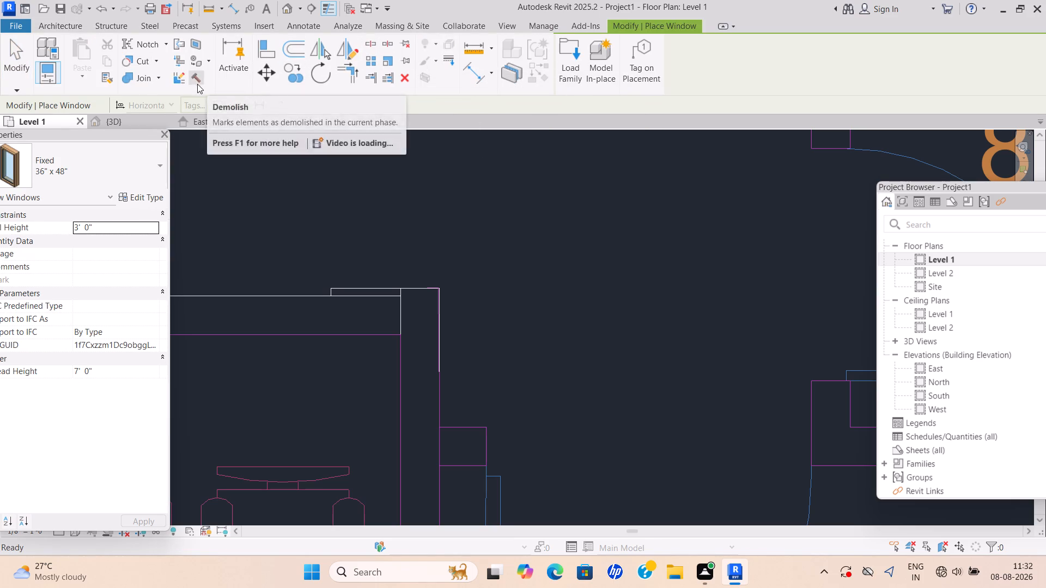
scroll(464, 352, "down", 3)
middle_click_drag(459, 348, 447, 268)
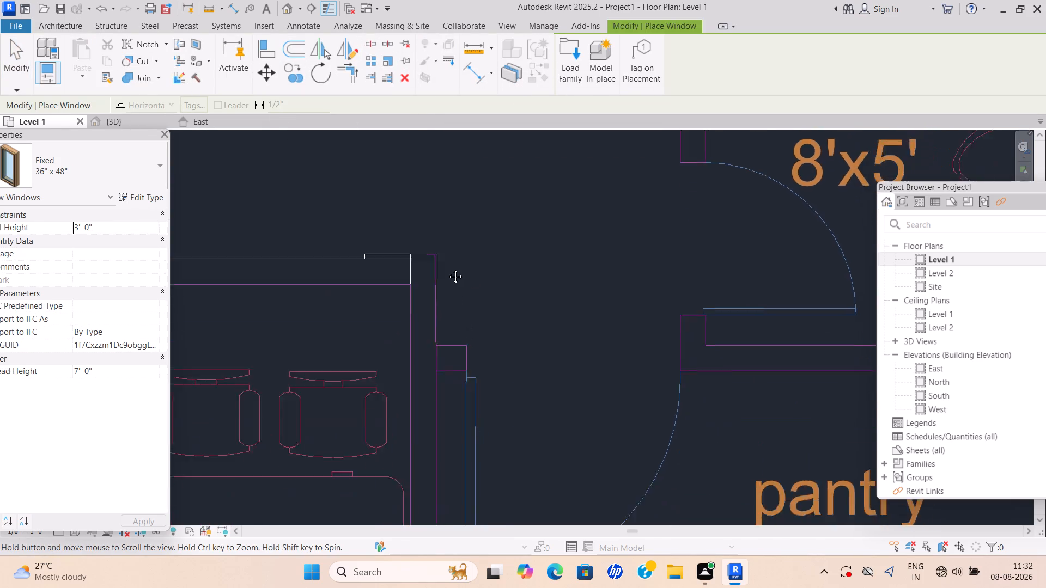
middle_click_drag(447, 268, 440, 182)
scroll(440, 304, "down", 2)
middle_click_drag(440, 304, 437, 244)
scroll(443, 391, "down", 1)
middle_click_drag(443, 387, 357, 169)
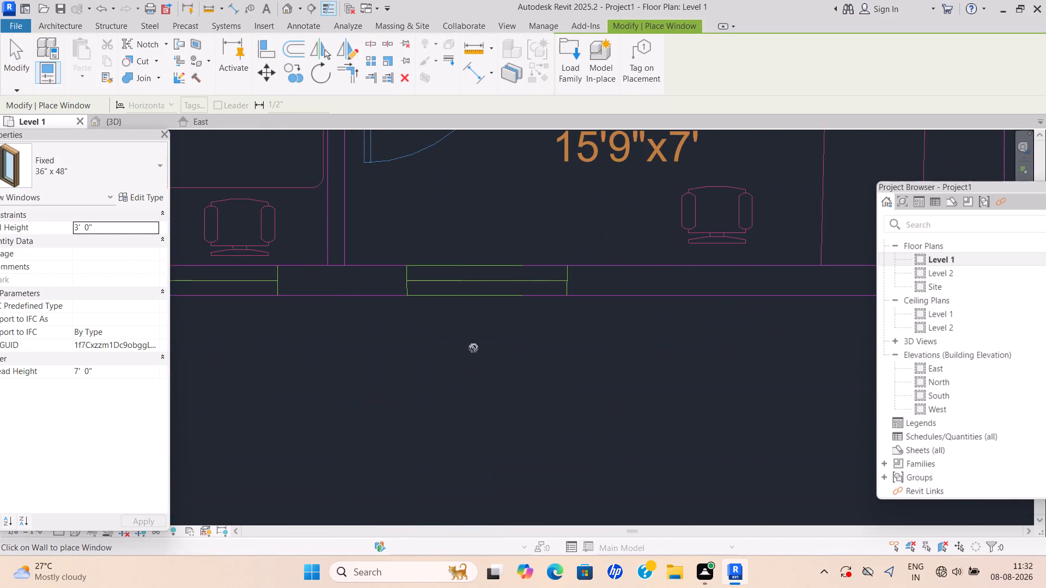
scroll(523, 295, "down", 1)
middle_click_drag(526, 295, 371, 475)
middle_click_drag(631, 291, 465, 415)
middle_click_drag(503, 304, 499, 399)
scroll(494, 340, "up", 5)
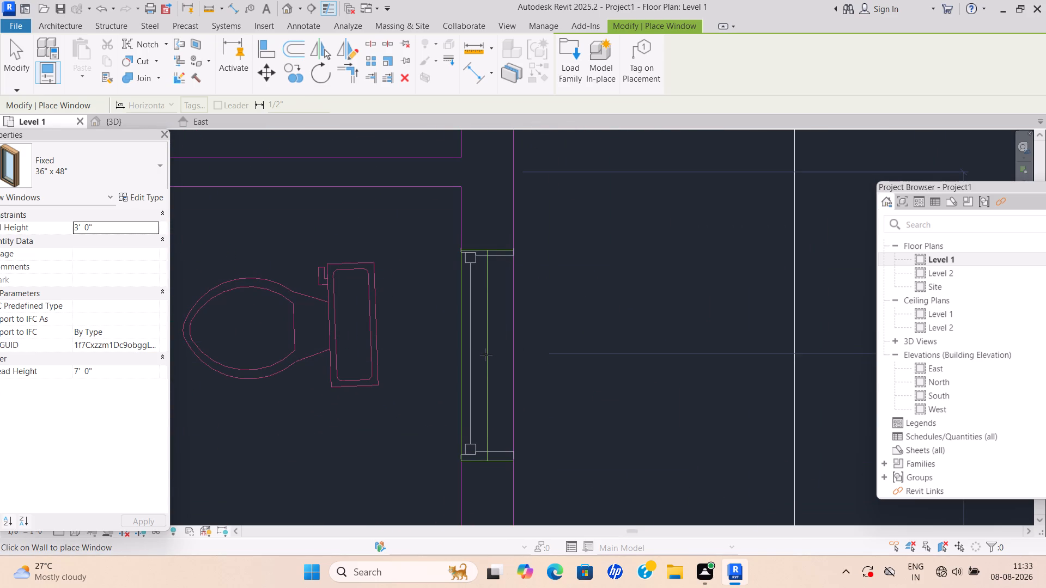
left_click(486, 359)
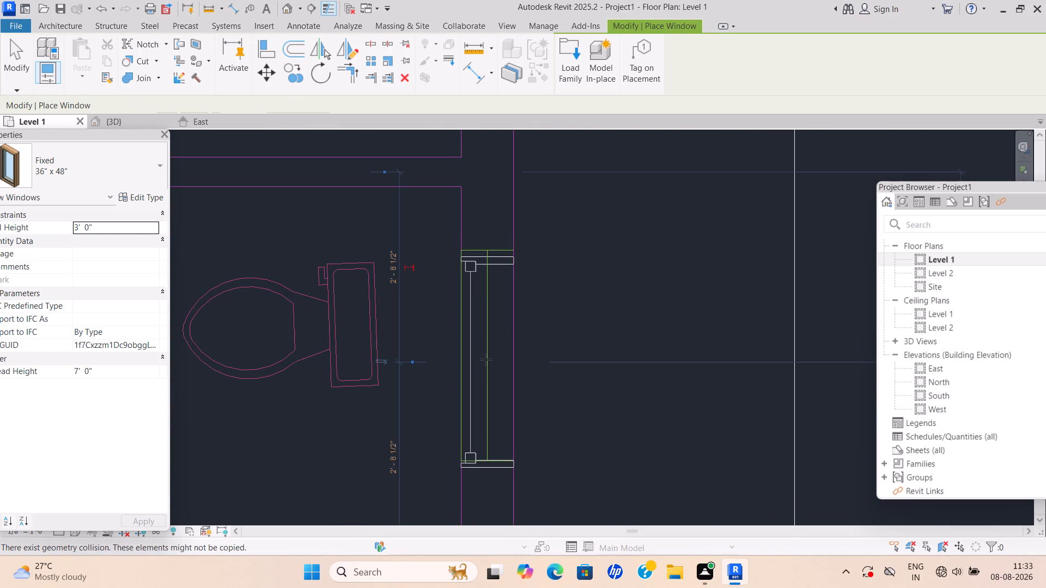
key("Escape")
middle_click_drag(469, 331, 472, 334)
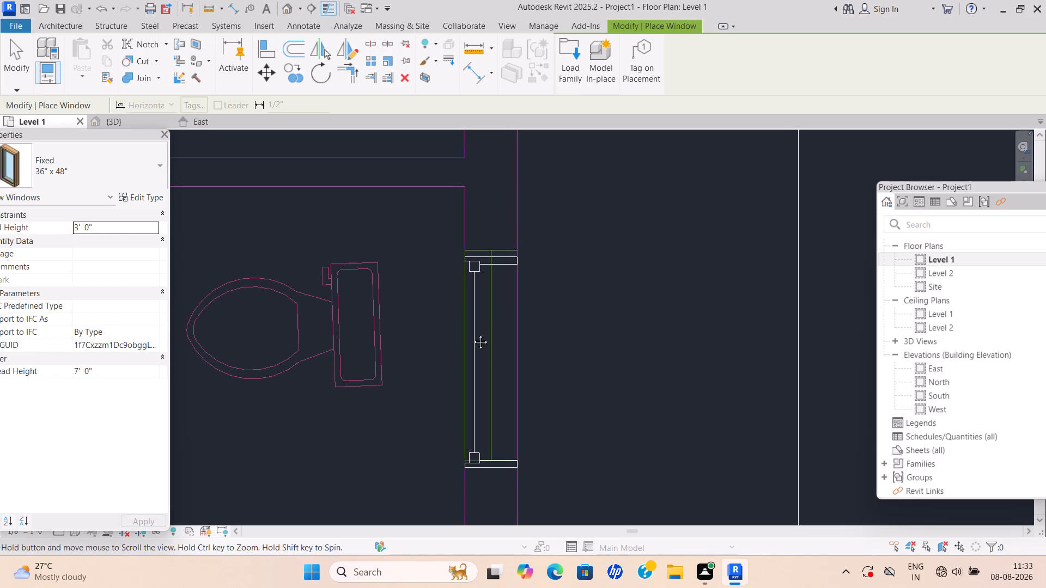
middle_click_drag(472, 334, 466, 388)
scroll(483, 301, "up", 3)
key("Escape")
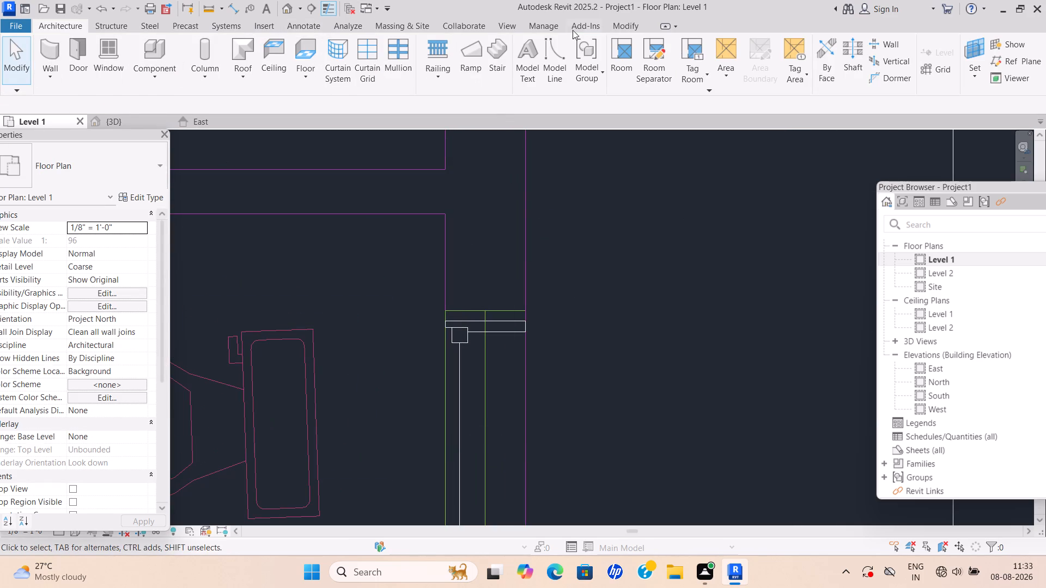
Align the inner line of the new toilet window's lower frame with the opening's green lower end line.
left_click(622, 23)
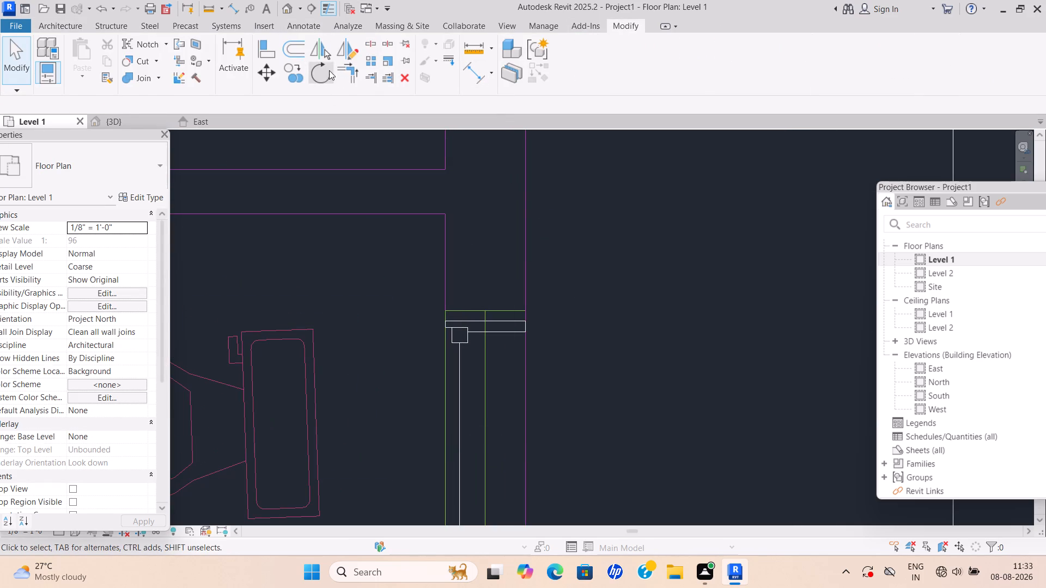
left_click(267, 57)
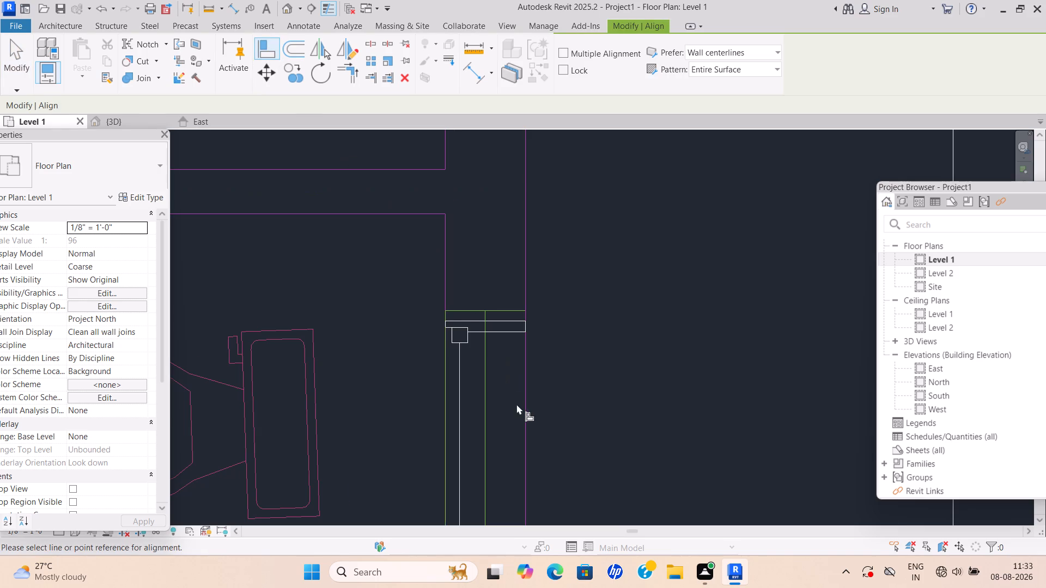
scroll(516, 404, "down", 1)
middle_click_drag(516, 404, 422, 117)
scroll(367, 328, "up", 3)
middle_click_drag(375, 324, 405, 444)
scroll(402, 444, "up", 3)
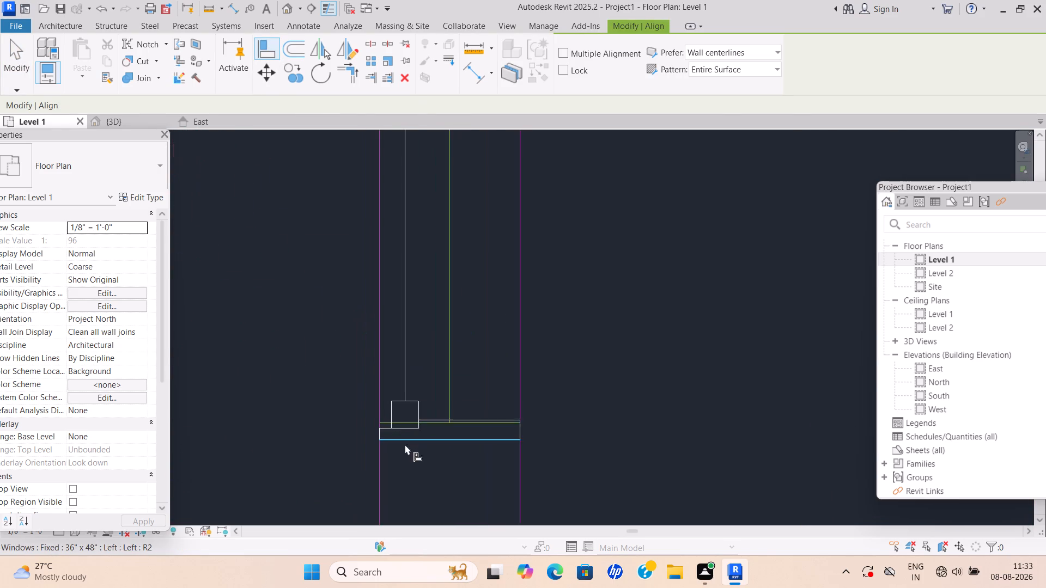
scroll(393, 427, "up", 3)
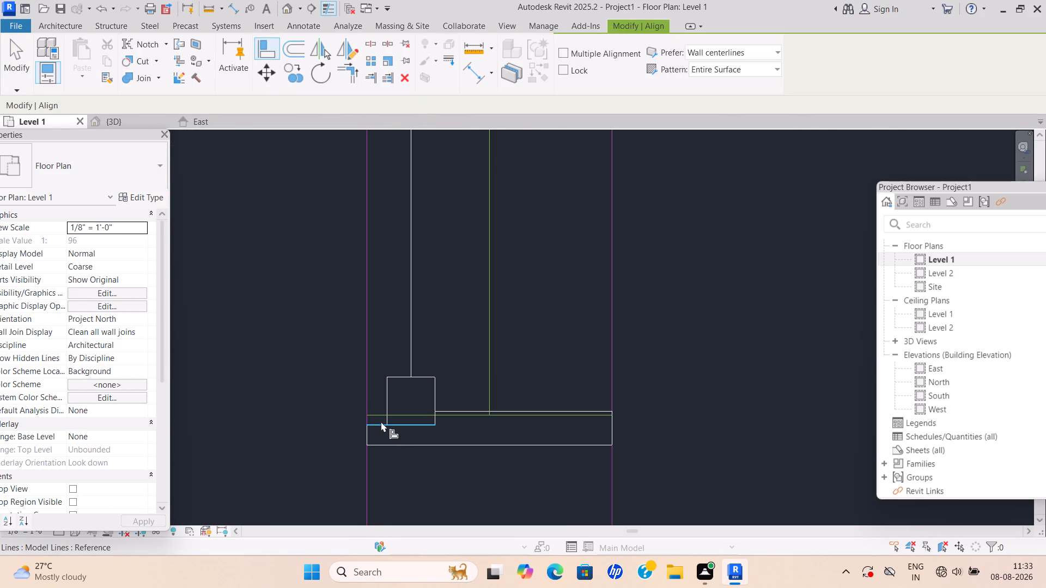
left_click(376, 414)
left_click(381, 422)
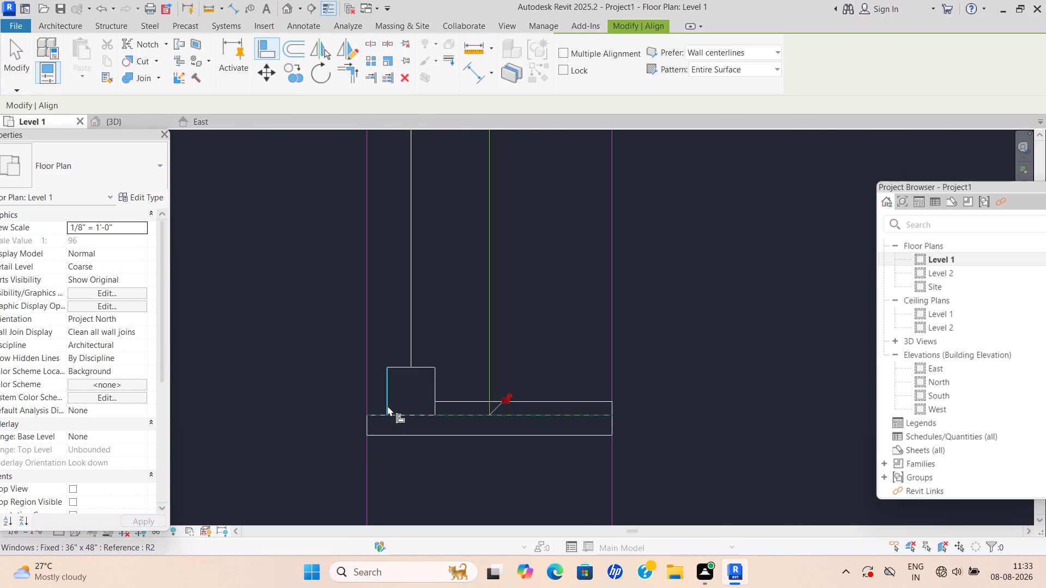
key("Escape")
Align the opening's green upper end line with the upper edge of the window in the toilet above the pantry.
scroll(420, 422, "down", 11)
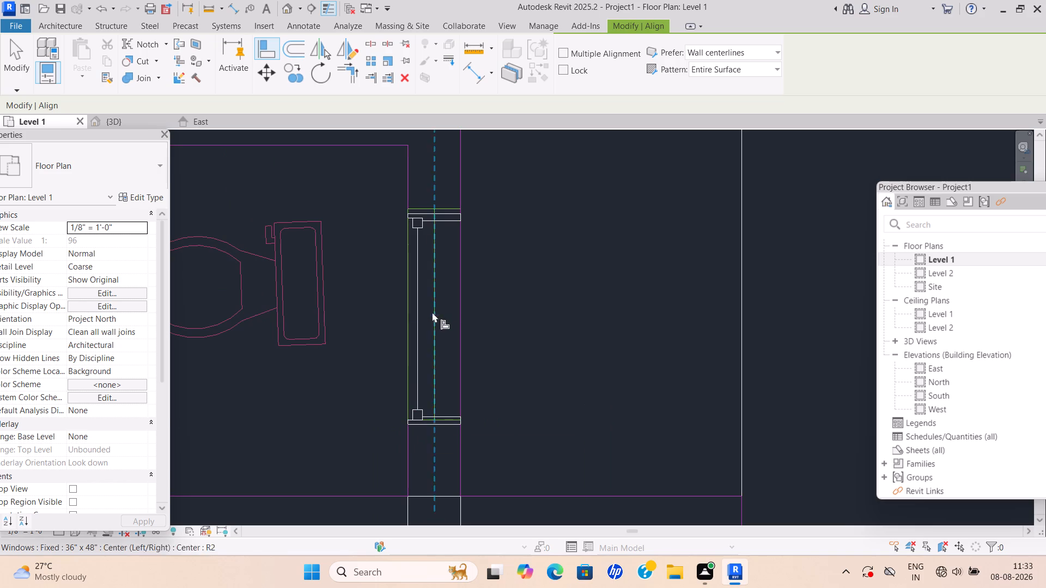
middle_click_drag(443, 313, 436, 415)
middle_click_drag(439, 362, 447, 353)
scroll(446, 352, "down", 1)
scroll(454, 298, "up", 6)
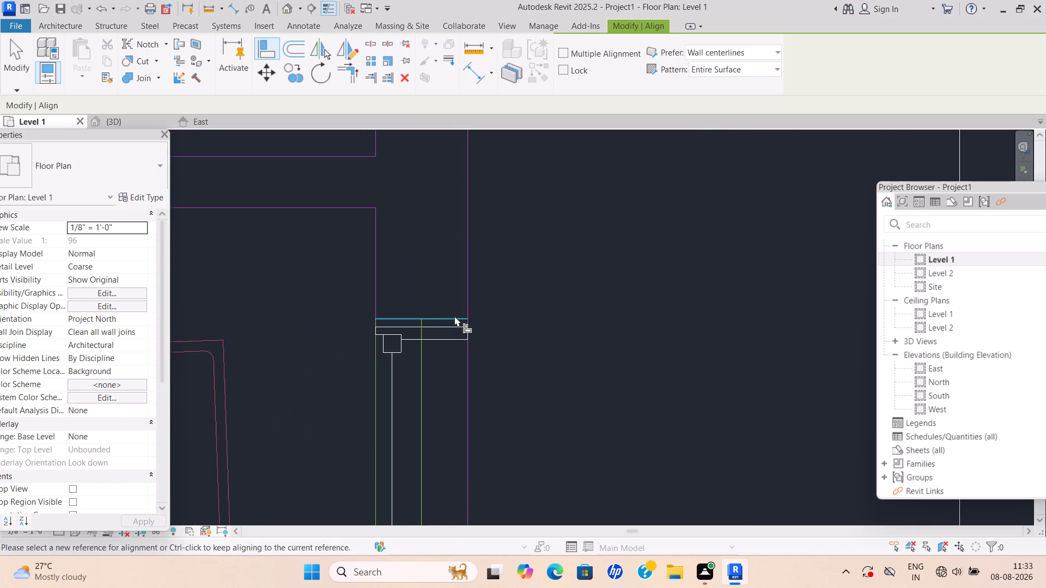
scroll(454, 316, "up", 3)
middle_click_drag(454, 316, 453, 291)
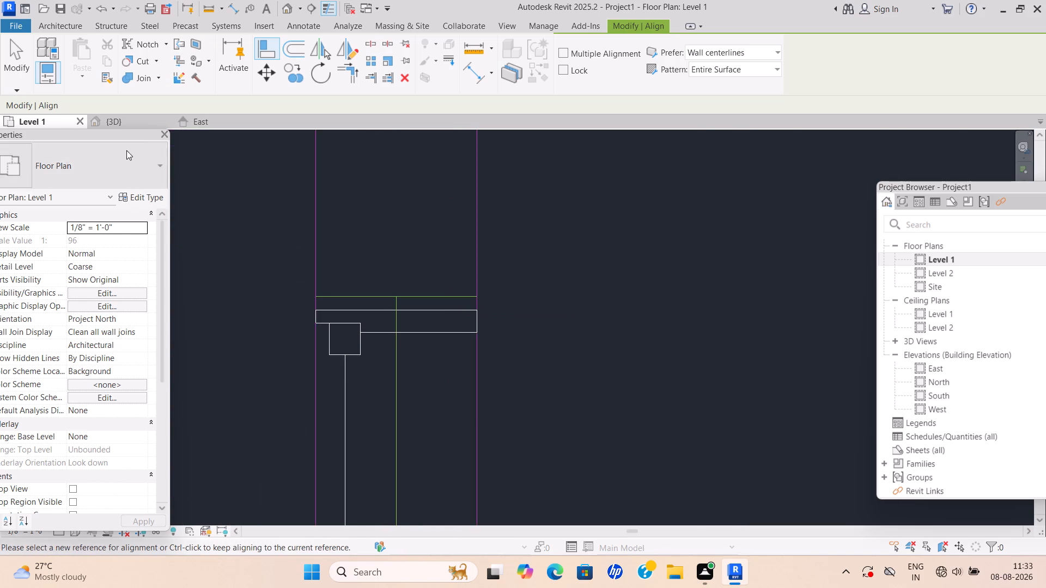
left_click(265, 49)
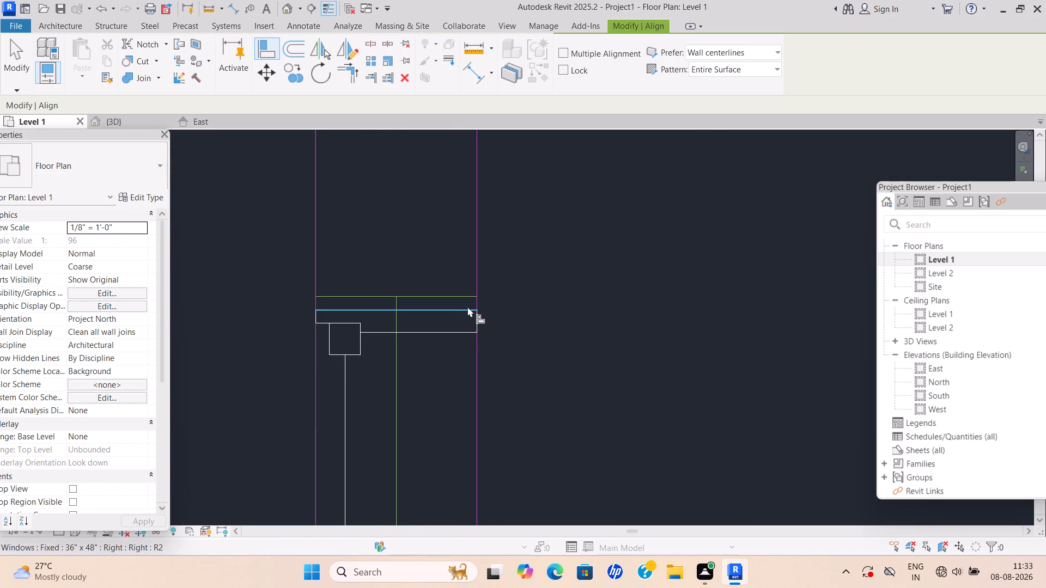
left_click(459, 307)
left_click(457, 295)
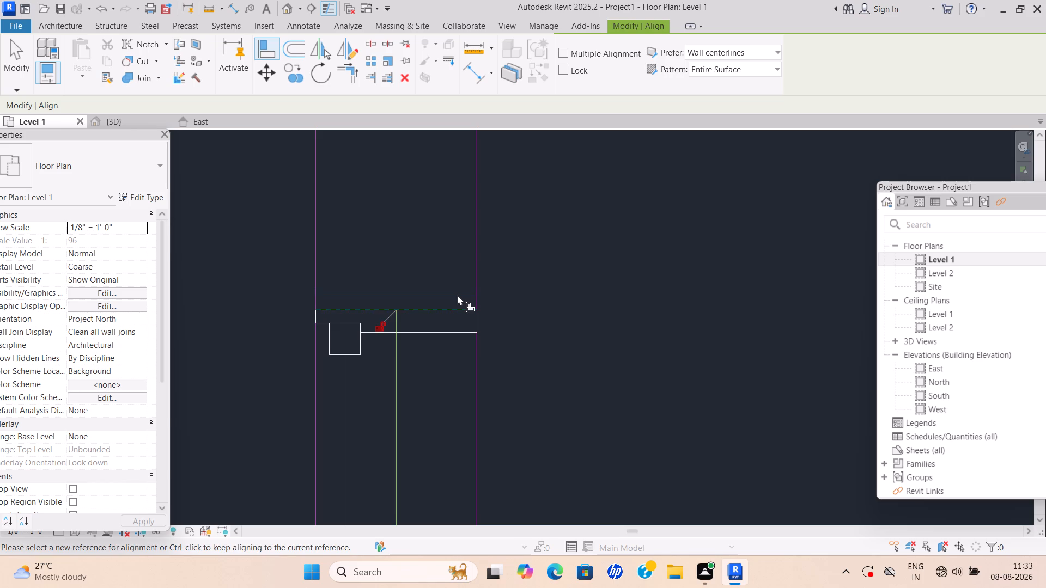
key("Escape")
scroll(447, 320, "down", 8)
middle_click_drag(438, 267, 445, 244)
scroll(455, 391, "down", 2)
middle_click_drag(454, 388, 457, 347)
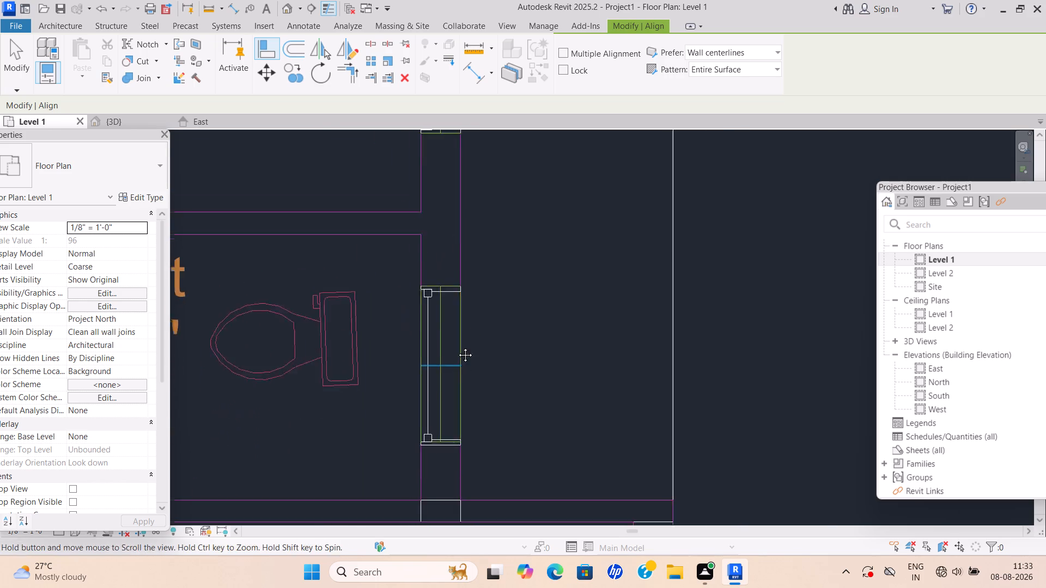
middle_click_drag(457, 347, 457, 225)
middle_click(454, 359)
scroll(457, 358, "down", 2)
key("Escape")
Examine the wall junction below the lowest toilet window, where the toilet's outer wall meets the pantry wall.
middle_click_drag(526, 375, 515, 356)
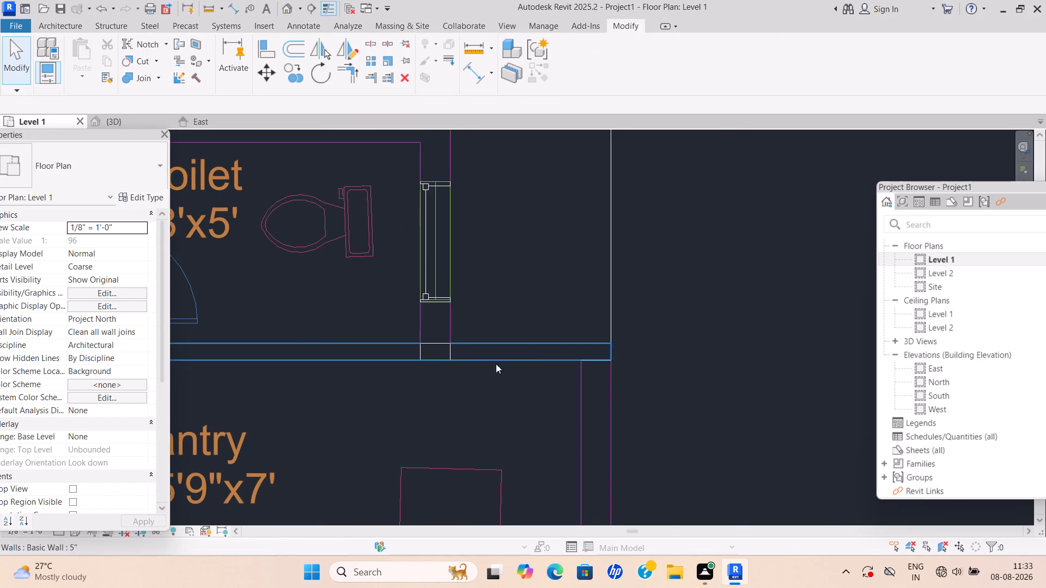
scroll(394, 353, "down", 1)
scroll(445, 340, "up", 9)
key("Escape")
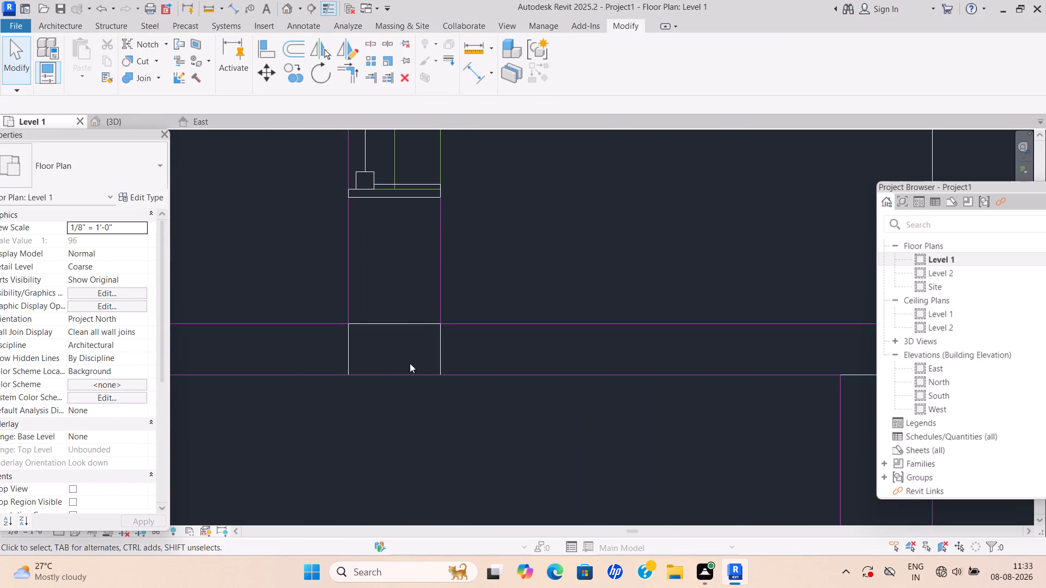
scroll(435, 361, "up", 4)
scroll(582, 352, "down", 2)
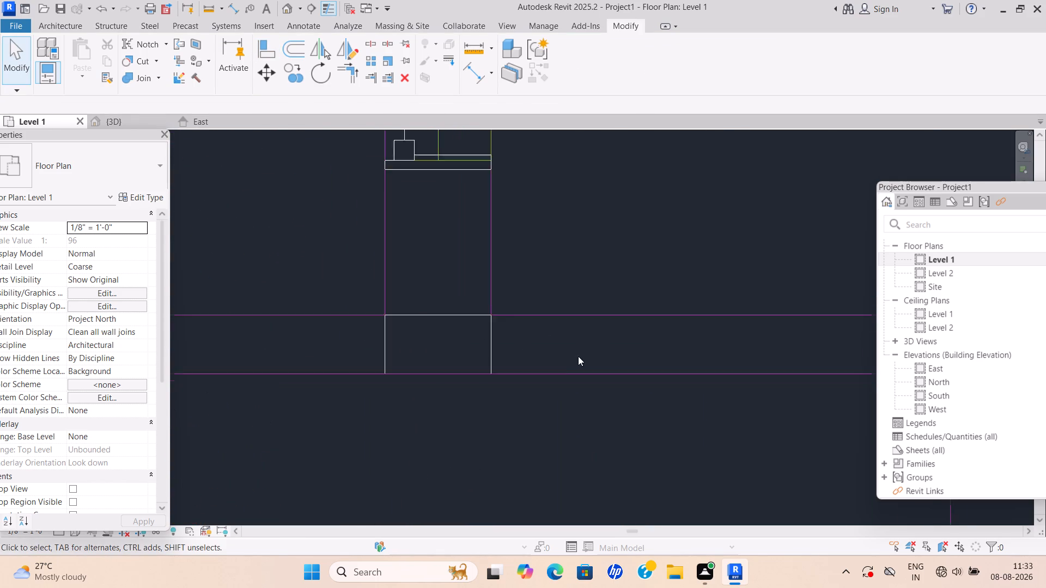
scroll(578, 356, "down", 10)
middle_click_drag(539, 354, 471, 363)
scroll(444, 376, "down", 3)
middle_click_drag(444, 376, 503, 360)
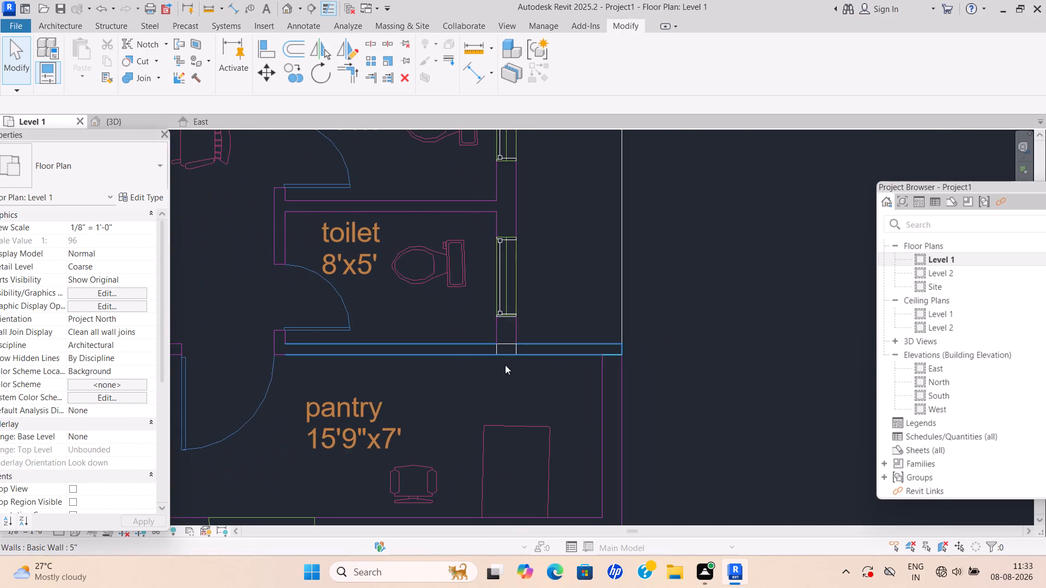
scroll(510, 354, "up", 9)
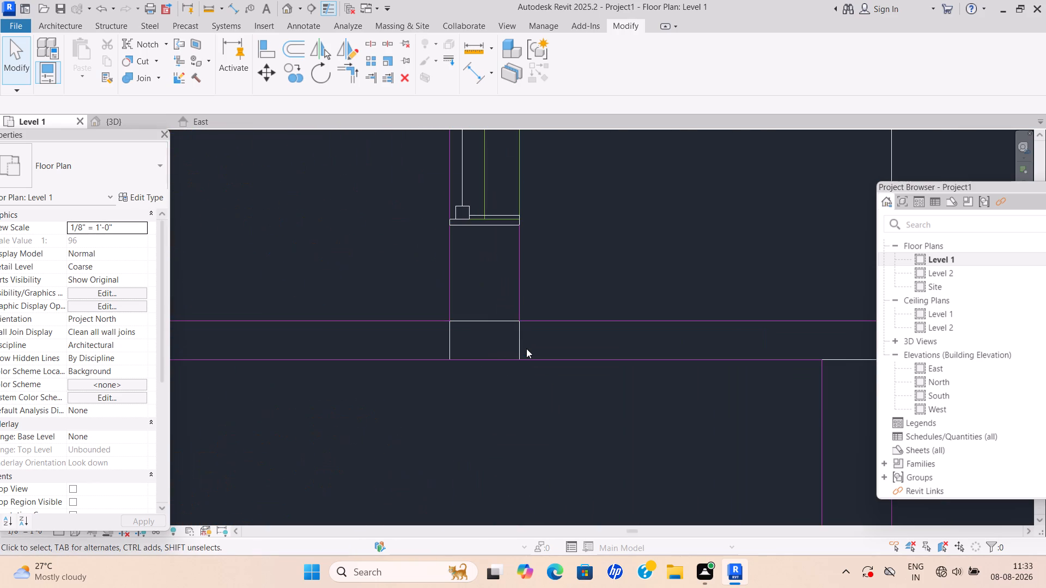
scroll(526, 348, "down", 4)
middle_click_drag(526, 348, 454, 377)
scroll(507, 363, "down", 3)
middle_click_drag(507, 362, 519, 301)
scroll(518, 301, "down", 1)
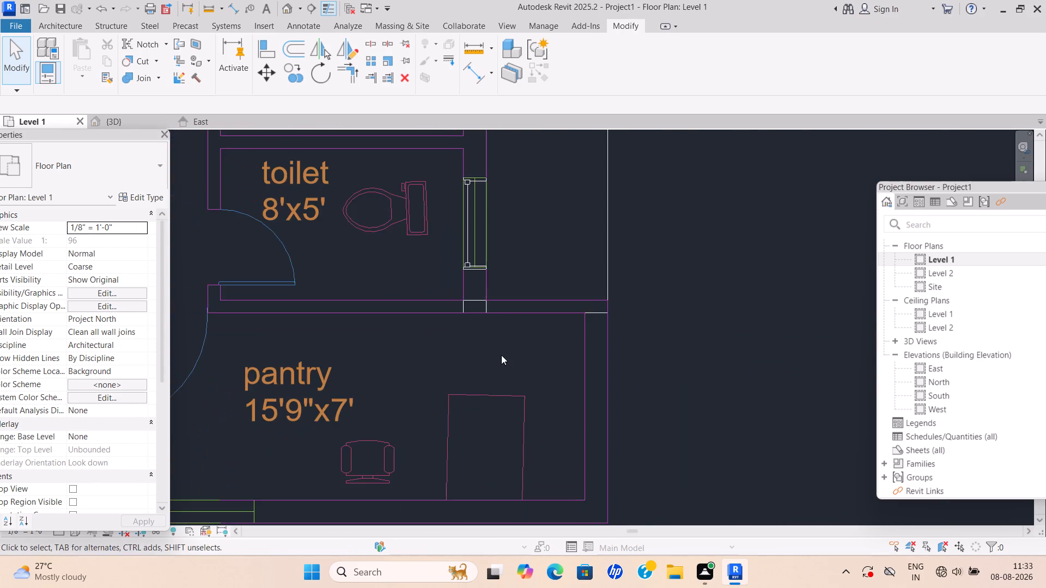
Set the width of the Fixed 36" x 48" window type to 4' for the pantry window.
middle_click_drag(504, 356, 512, 272)
scroll(512, 271, "down", 1)
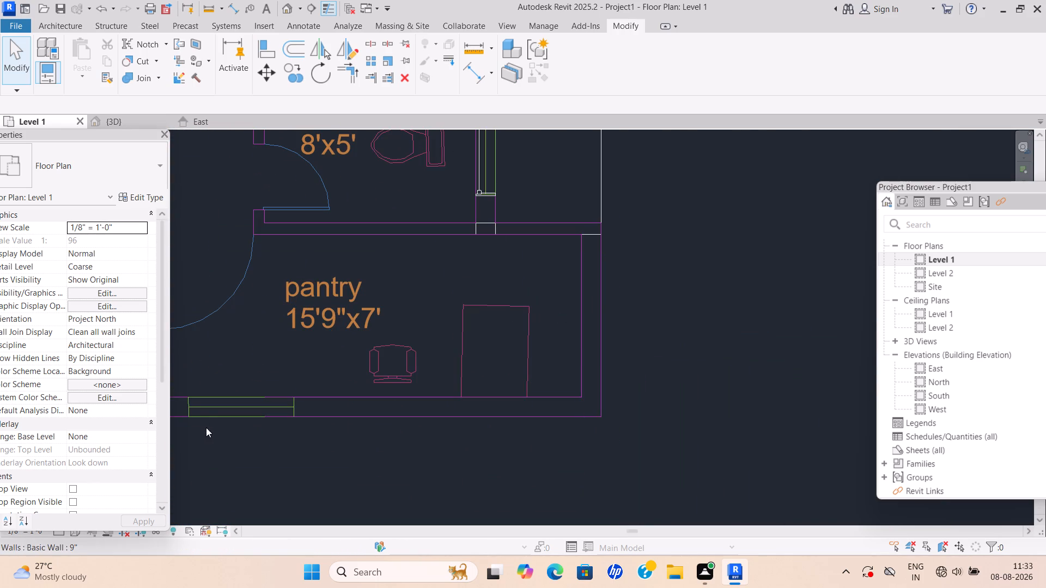
scroll(210, 428, "down", 1)
middle_click_drag(213, 428, 273, 421)
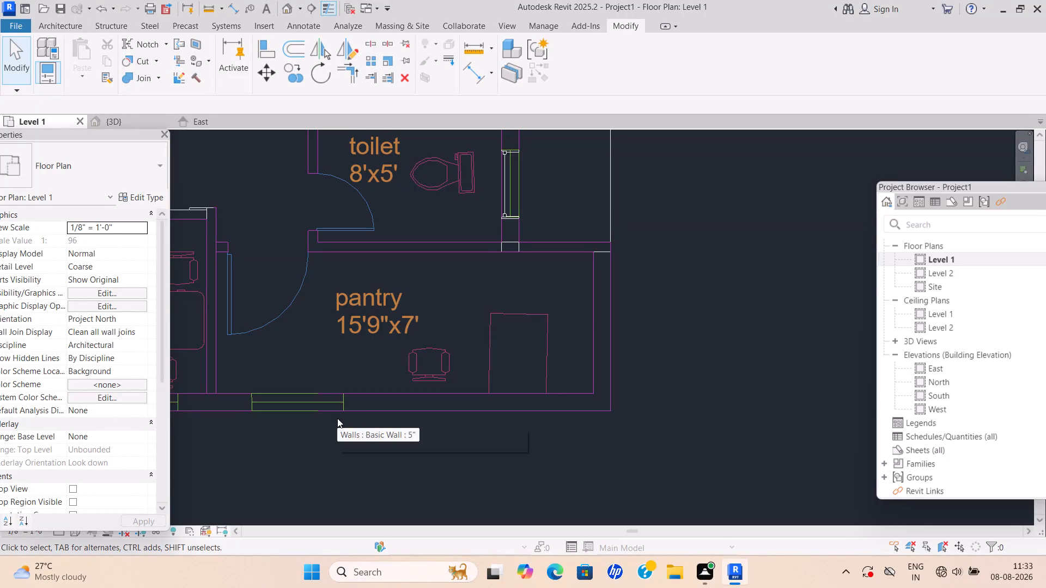
middle_click_drag(349, 419, 424, 422)
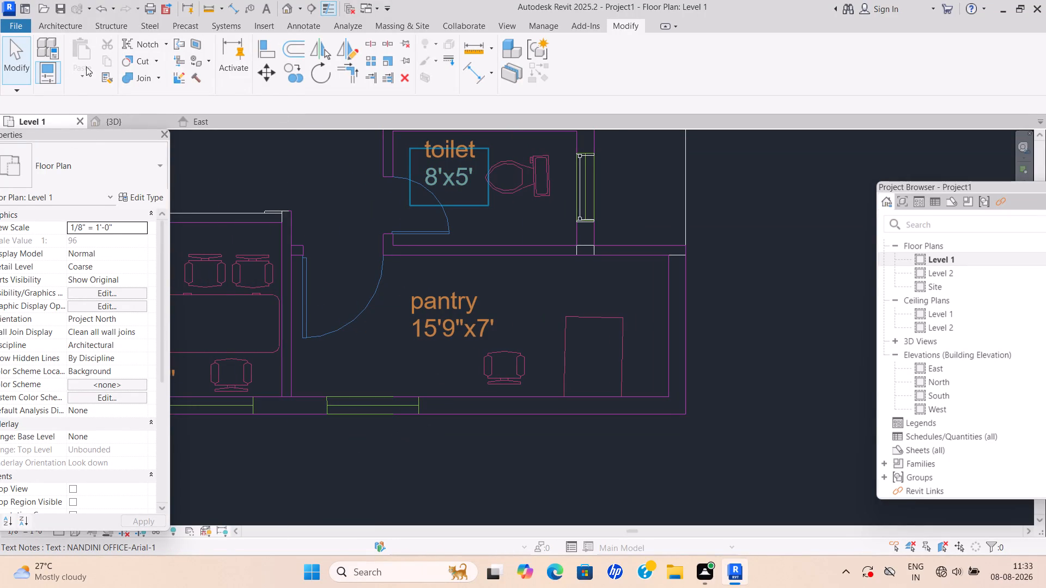
left_click(64, 25)
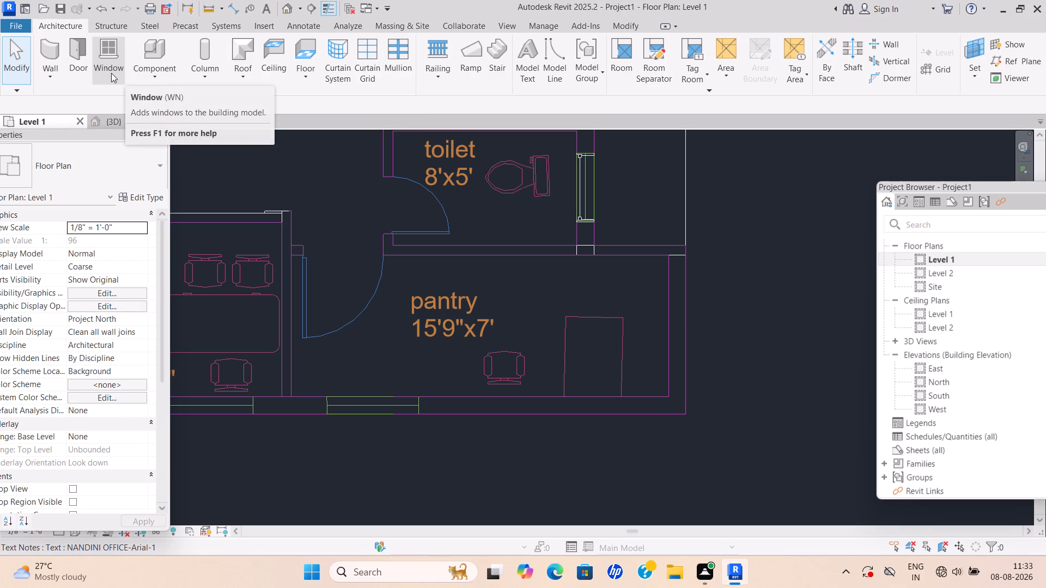
left_click(107, 70)
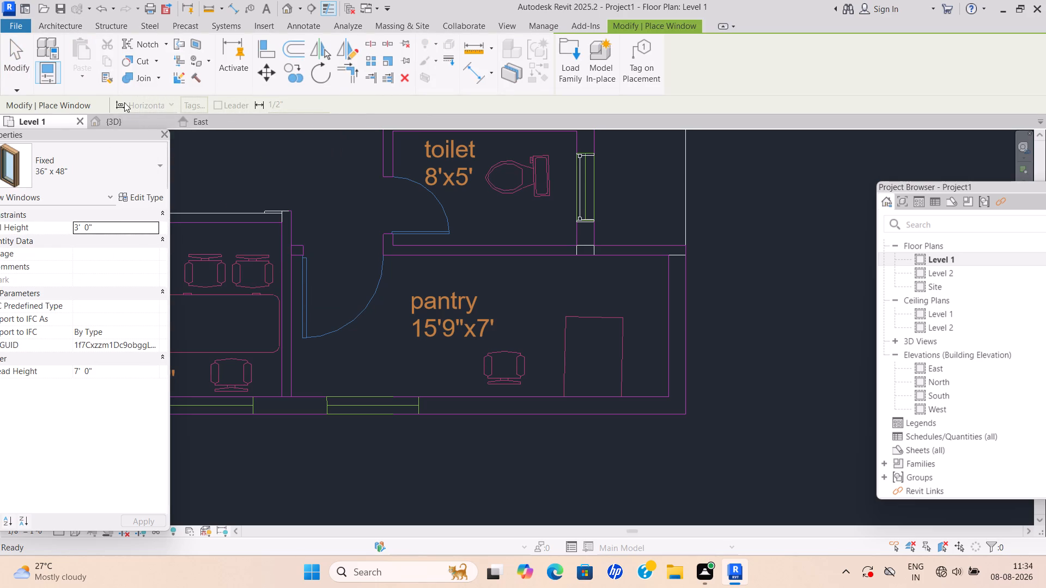
left_click(141, 195)
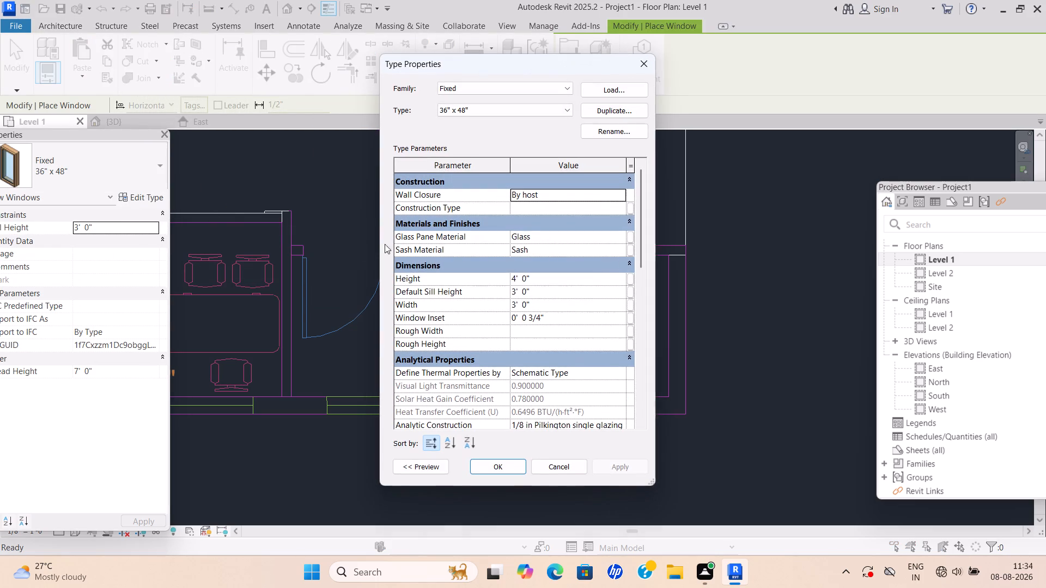
left_click(536, 305)
key("BackSpace")
key("BackSpace")
key("BackSpace")
key("BackSpace")
key("BackSpace")
key("BackSpace")
key("BackSpace")
key("BackSpace")
key("BackSpace")
key("BackSpace")
key("BackSpace")
key("BackSpace")
key("BackSpace")
key("BackSpace")
key("BackSpace")
key("BackSpace")
key("BackSpace")
key("BackSpace")
key("4")
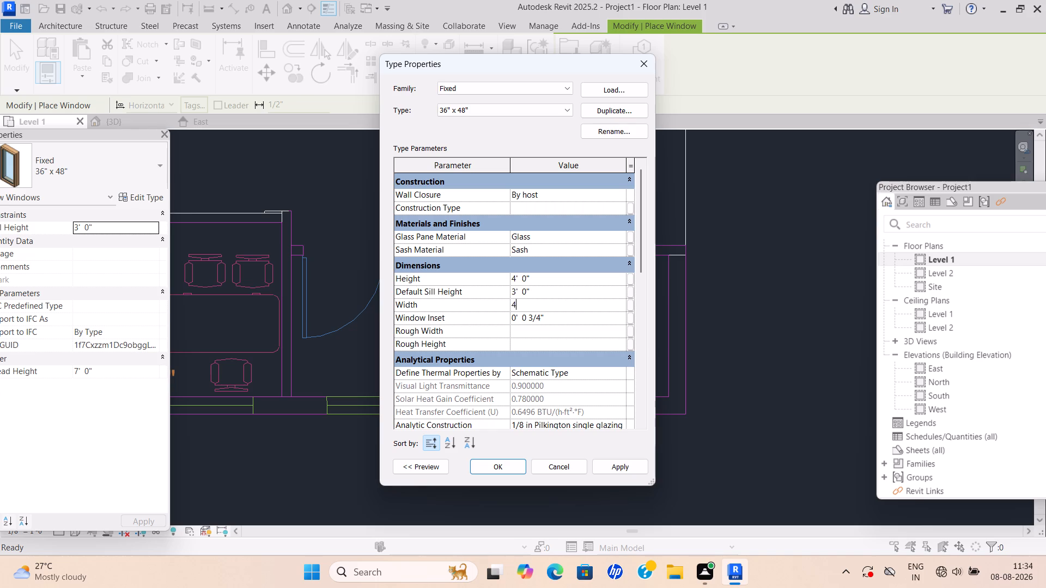
key("apostrophe")
scroll(536, 305, "up", 1)
left_click(508, 470)
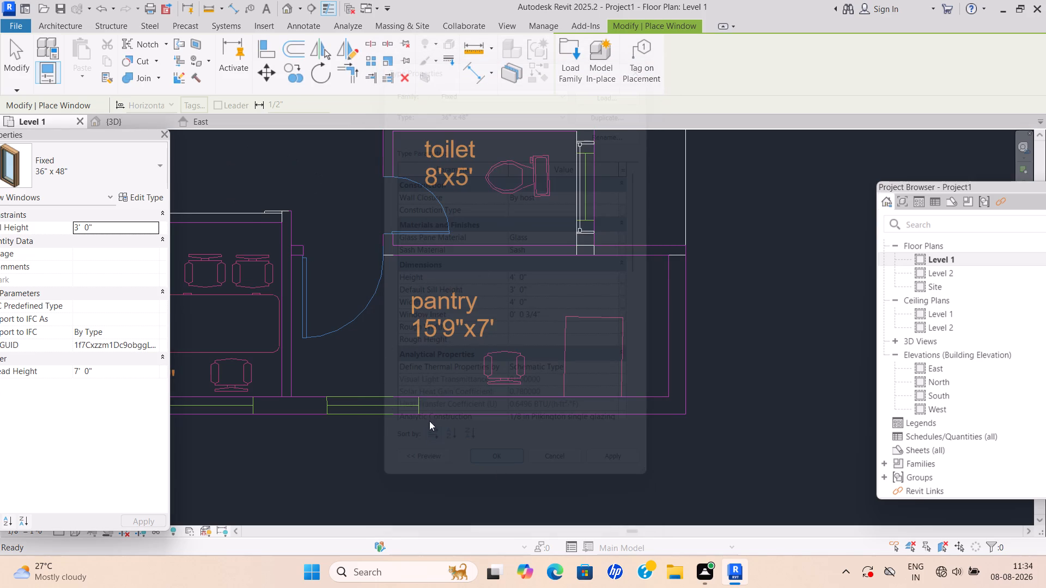
Place a Fixed 36" x 48" window in the pantry's lower outer wall at the green marked opening.
scroll(423, 409, "up", 5)
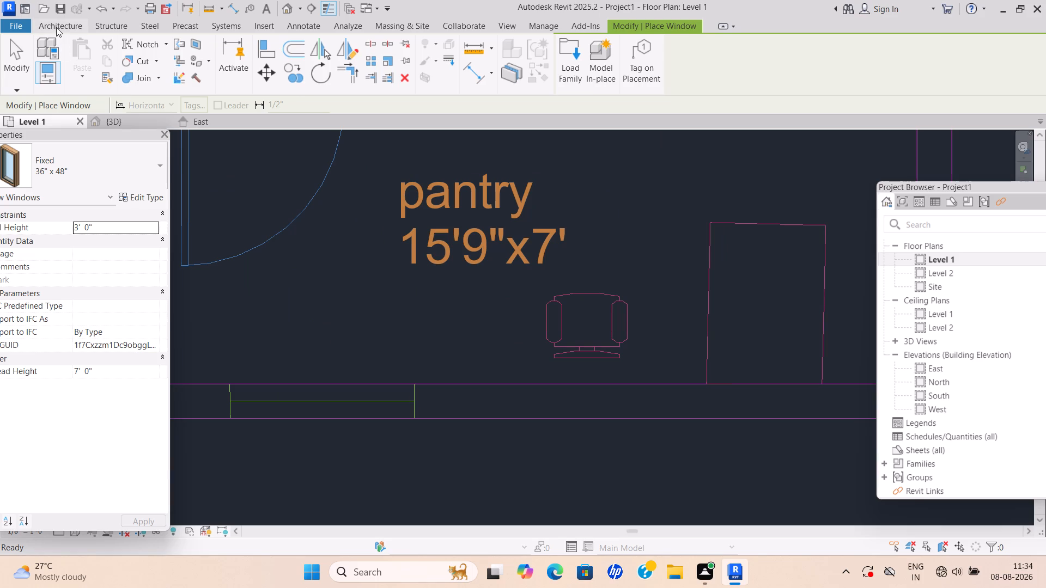
left_click(57, 27)
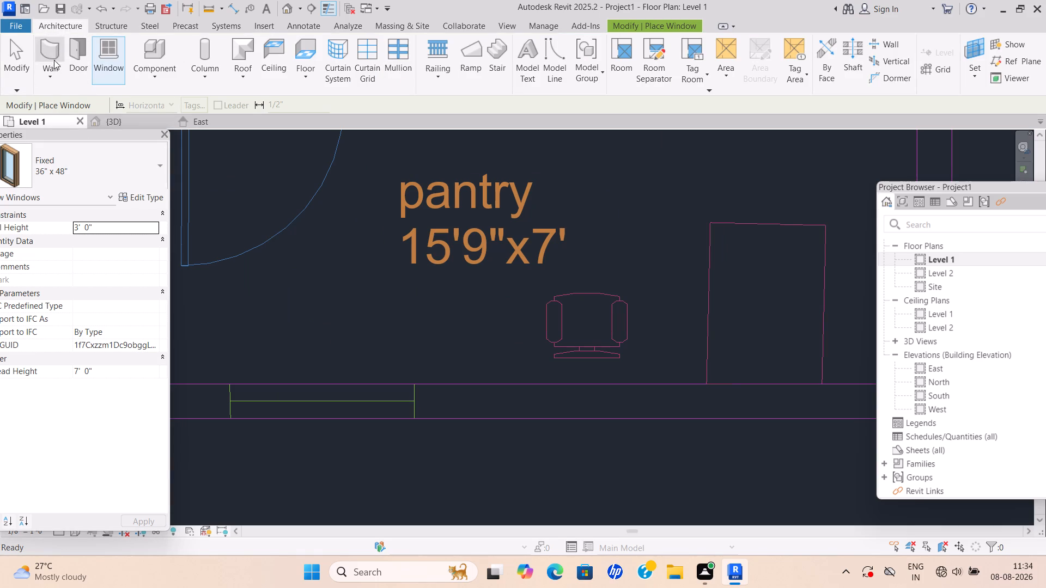
left_click(107, 62)
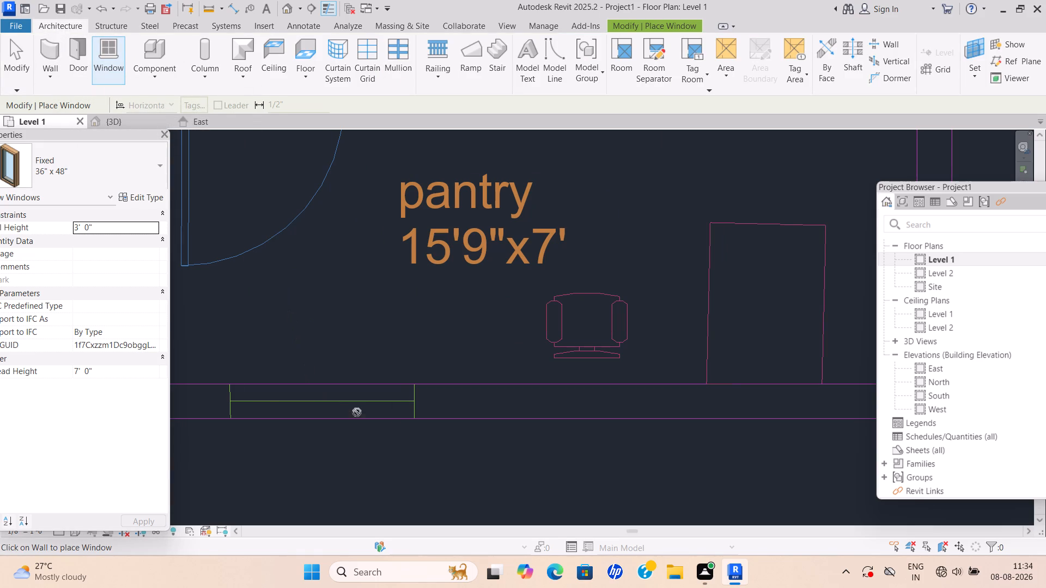
scroll(336, 409, "up", 5)
scroll(336, 409, "down", 2)
middle_click_drag(338, 409, 472, 442)
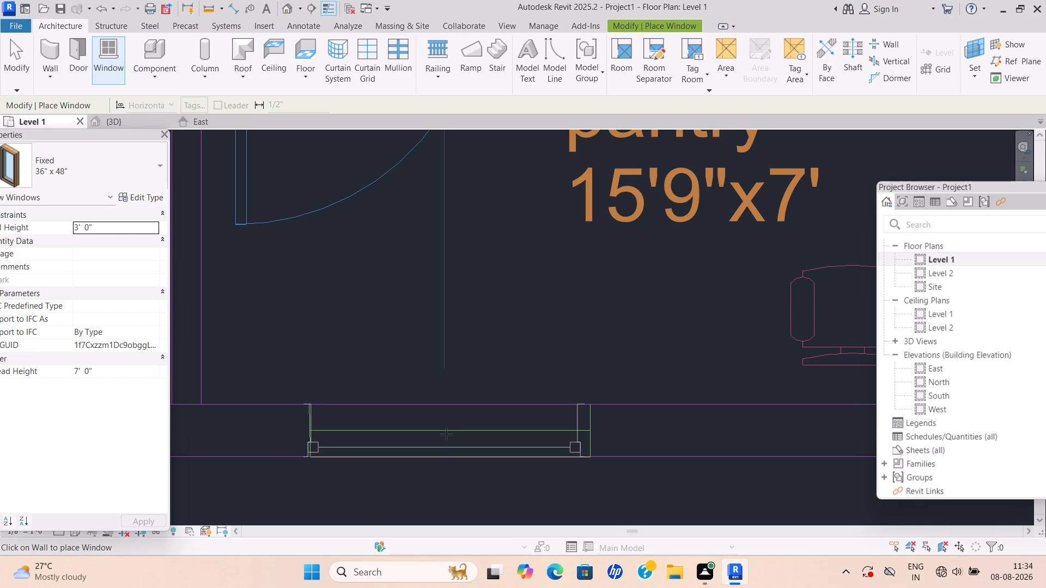
left_click(458, 437)
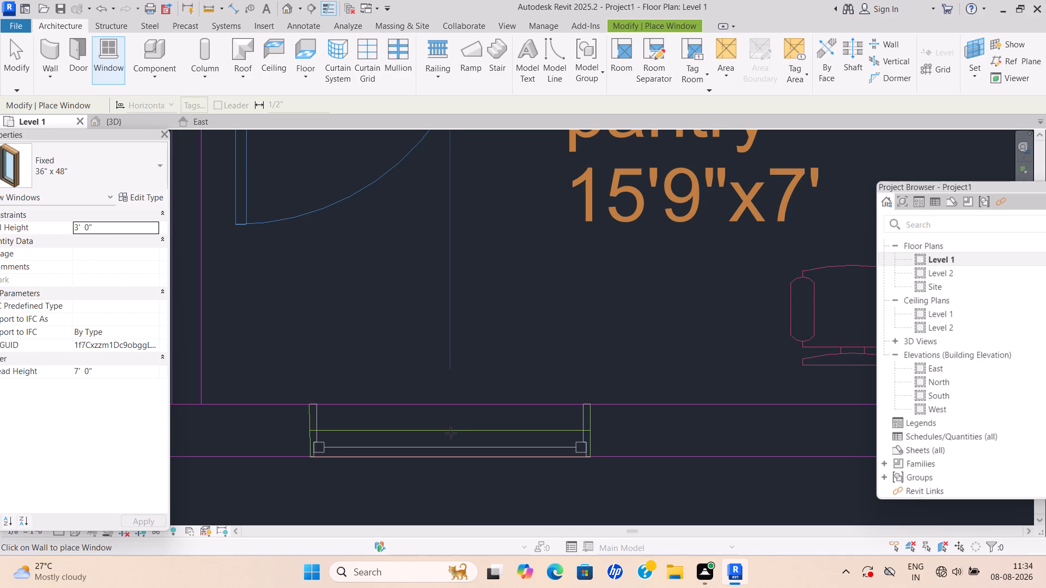
left_click(451, 433)
key("Escape")
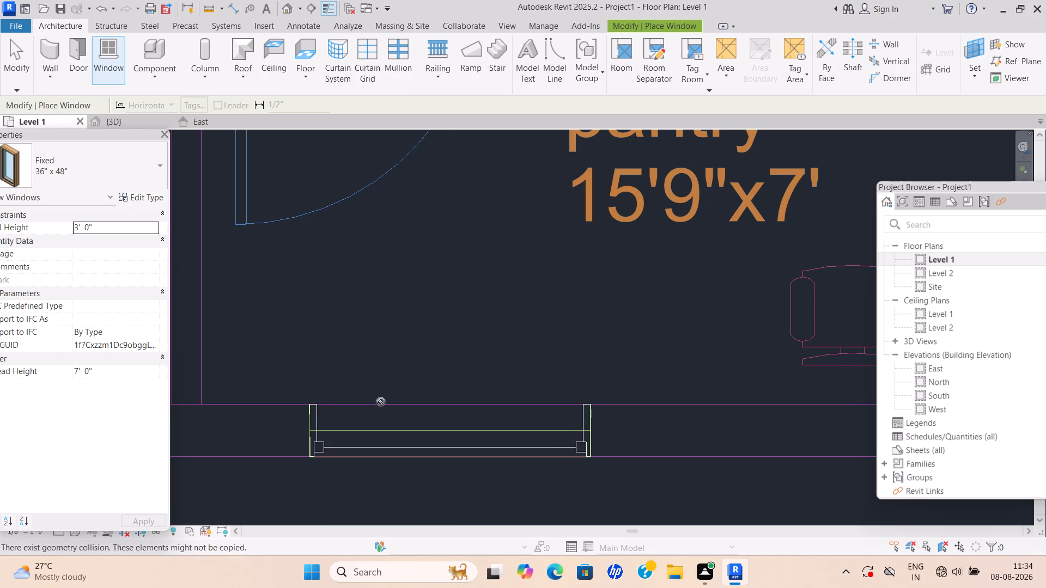
key("Escape")
Examine how both ends of the new pantry window fit the marked opening in the lower wall.
scroll(407, 428, "down", 4)
middle_click_drag(417, 428, 522, 412)
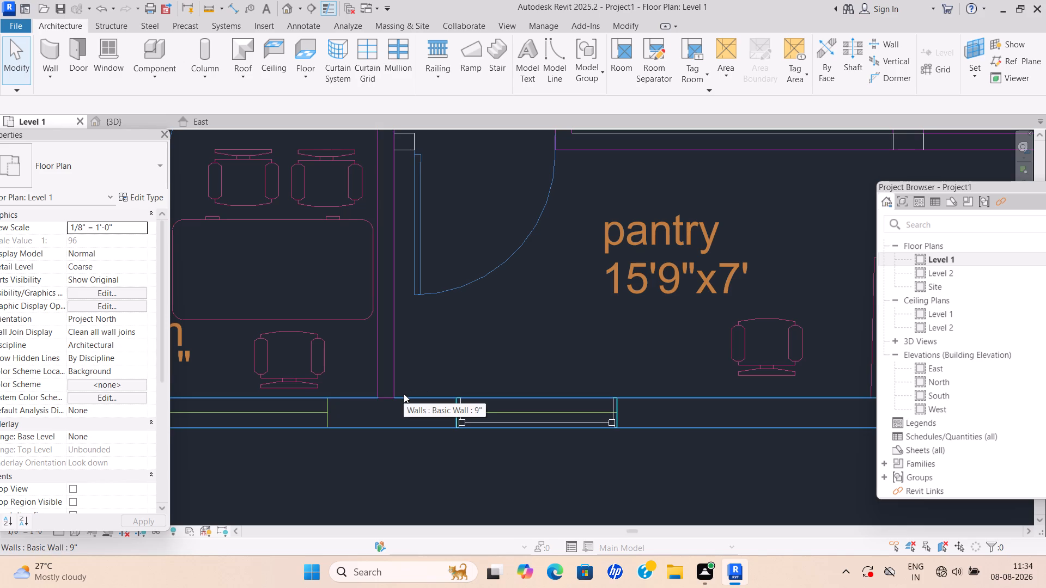
scroll(564, 417, "up", 6)
scroll(668, 424, "up", 1)
middle_click_drag(668, 422, 689, 378)
scroll(693, 384, "up", 5)
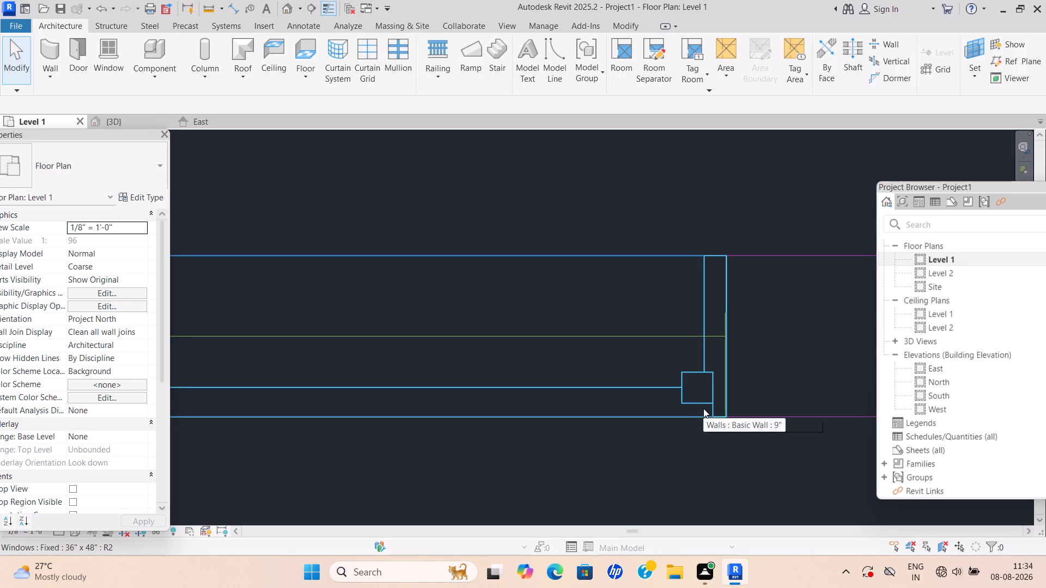
scroll(694, 415, "down", 4)
middle_click_drag(691, 420, 746, 411)
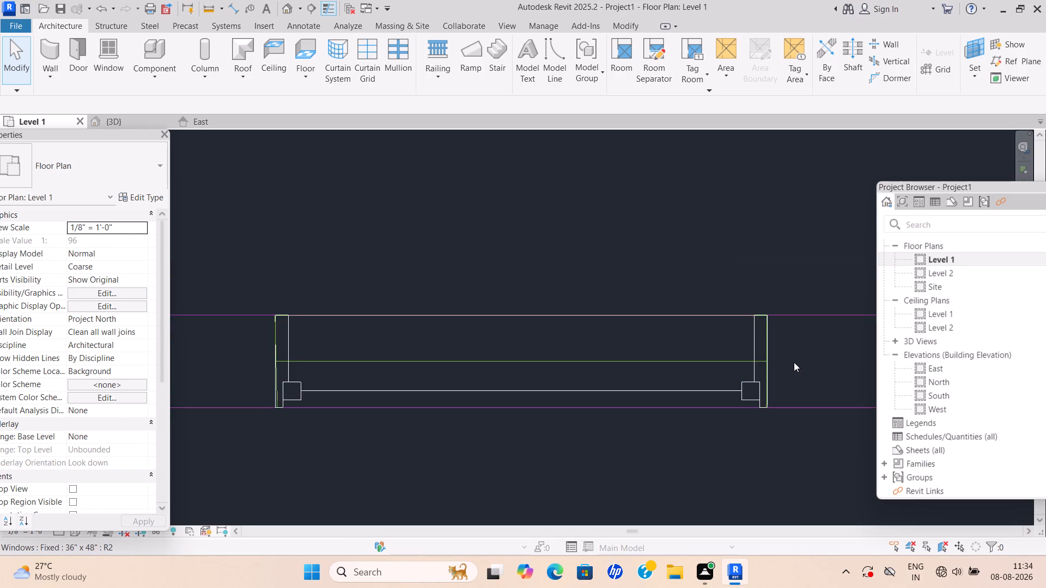
scroll(796, 359, "up", 3)
scroll(728, 391, "up", 5)
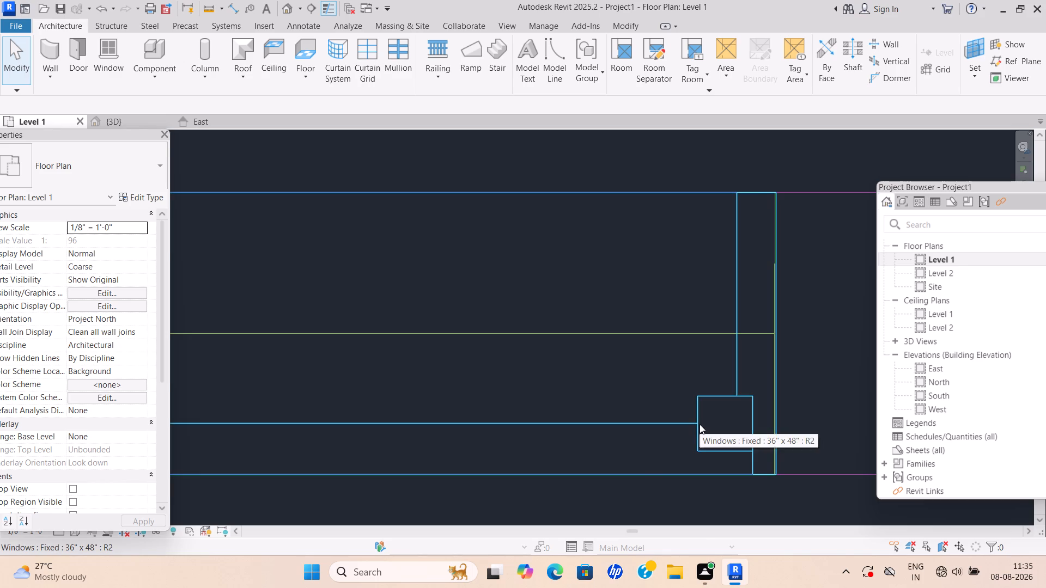
scroll(720, 451, "down", 6)
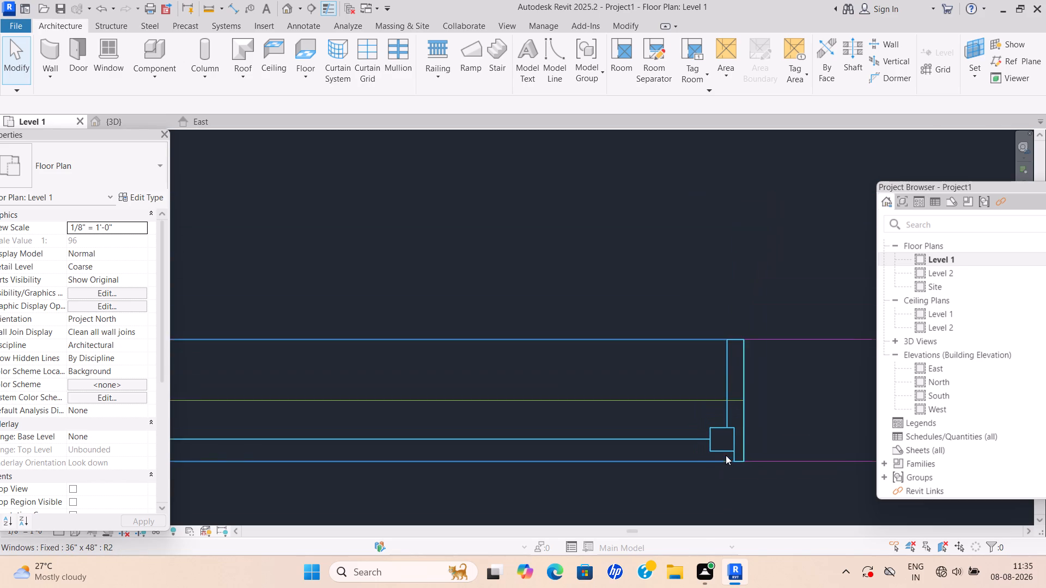
scroll(726, 456, "down", 4)
scroll(665, 413, "down", 4)
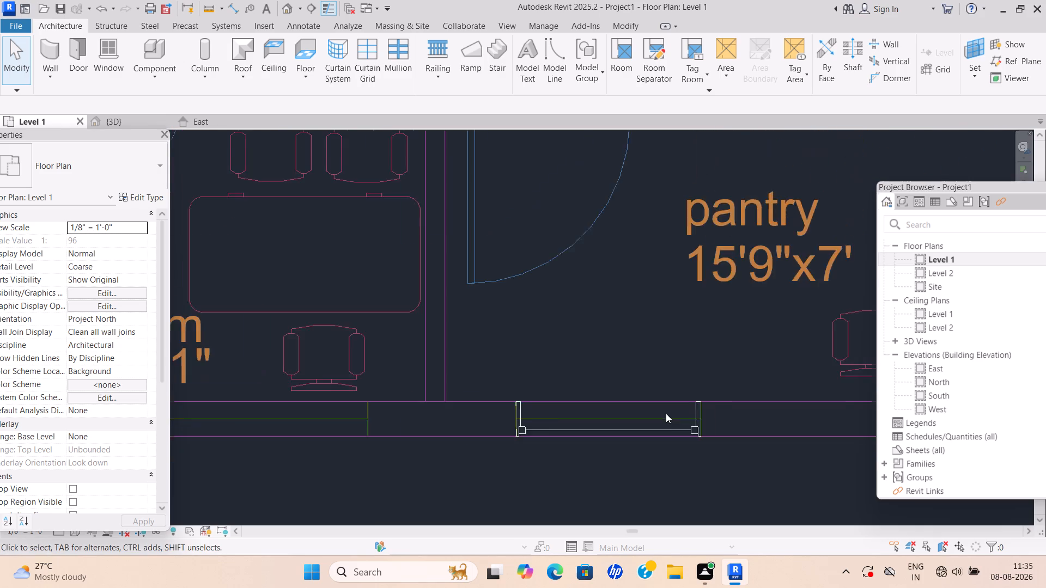
Examine how the windows of the 8'x5' toilets fit their green marked openings.
scroll(666, 413, "down", 7)
middle_click_drag(667, 413, 551, 483)
middle_click_drag(676, 318, 638, 463)
scroll(696, 345, "up", 5)
scroll(651, 341, "up", 2)
scroll(652, 341, "down", 11)
middle_click_drag(653, 341, 687, 384)
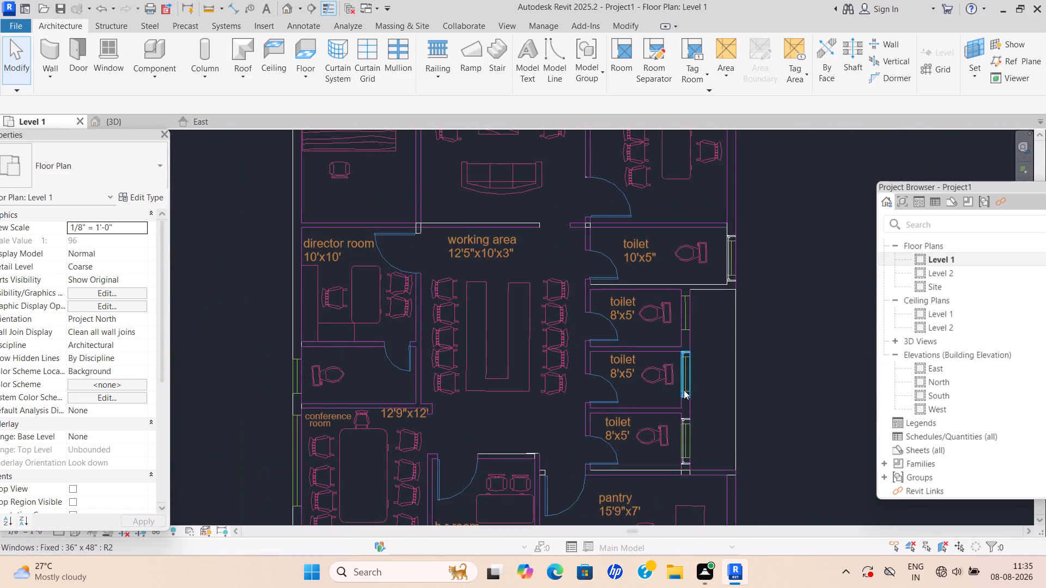
scroll(684, 390, "up", 17)
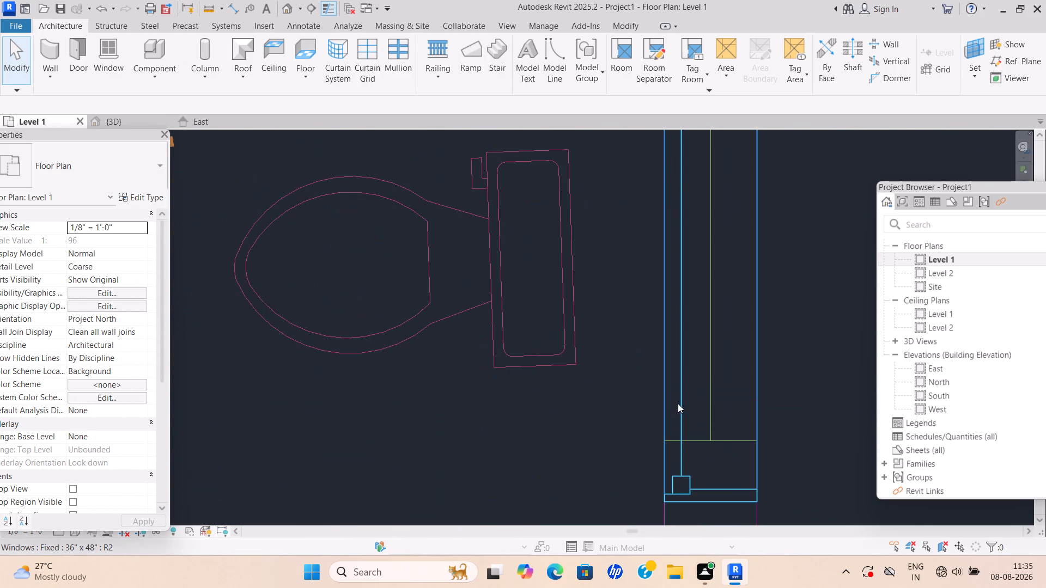
key("Escape")
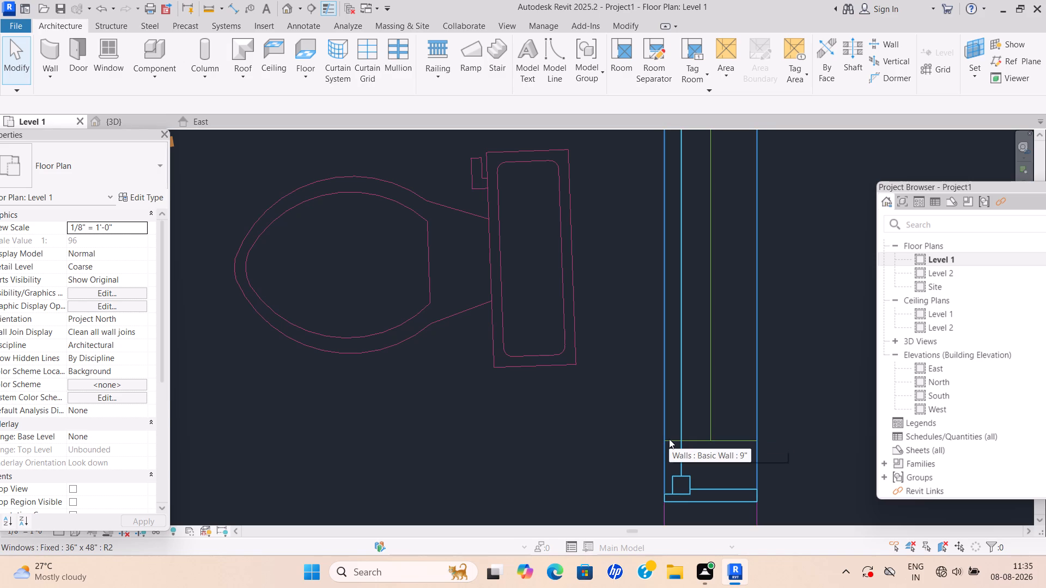
scroll(649, 510, "down", 4)
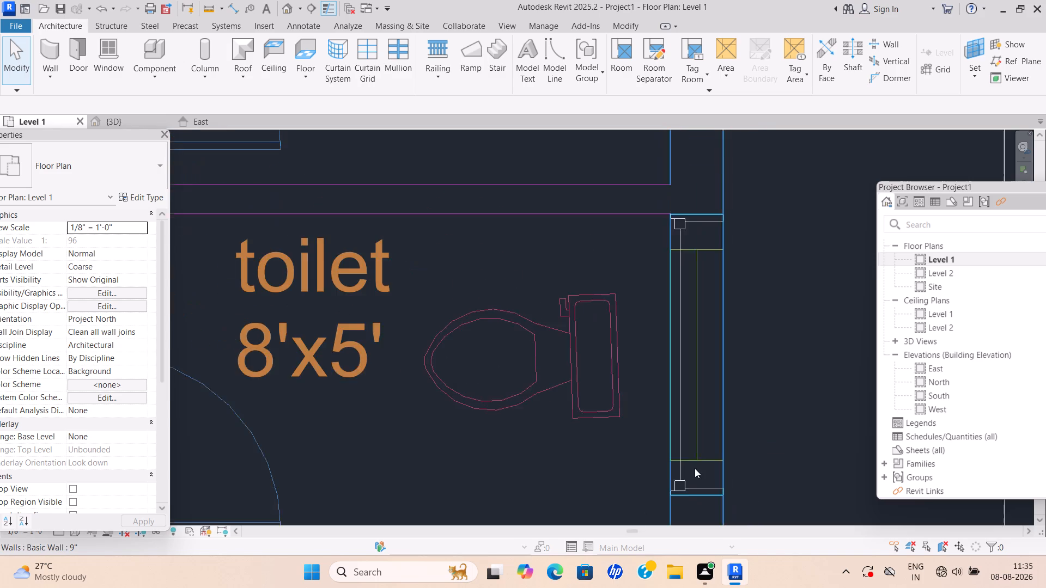
middle_click_drag(695, 468, 763, 253)
scroll(716, 342, "down", 2)
middle_click_drag(728, 336, 777, 264)
middle_click_drag(689, 370, 743, 285)
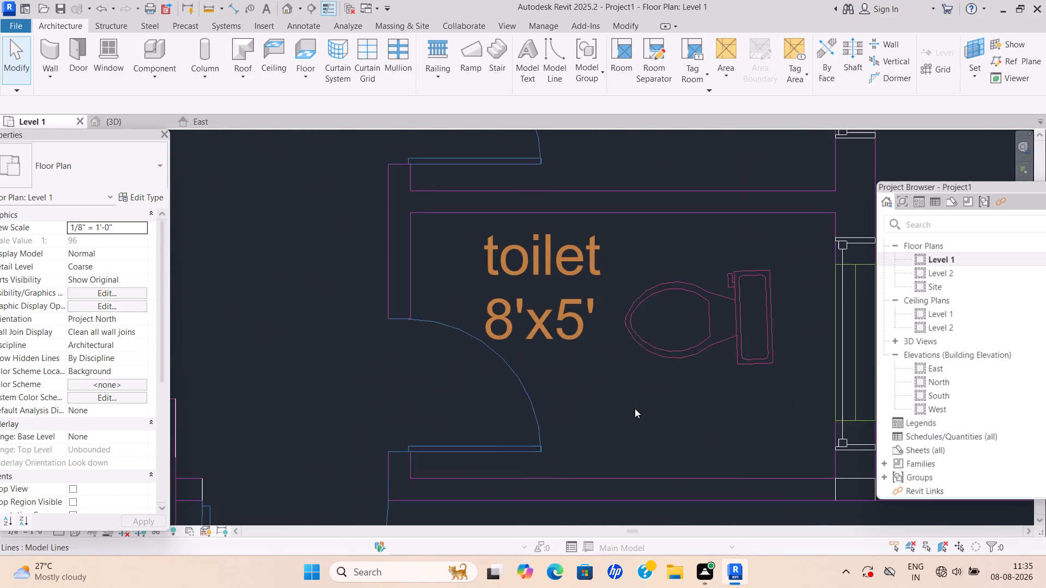
Examine the pantry window's frame ends against the marked opening once more.
middle_click_drag(622, 429, 731, 286)
scroll(635, 359, "down", 1)
middle_click_drag(635, 359, 686, 286)
middle_click_drag(614, 379, 674, 300)
middle_click_drag(587, 410, 654, 302)
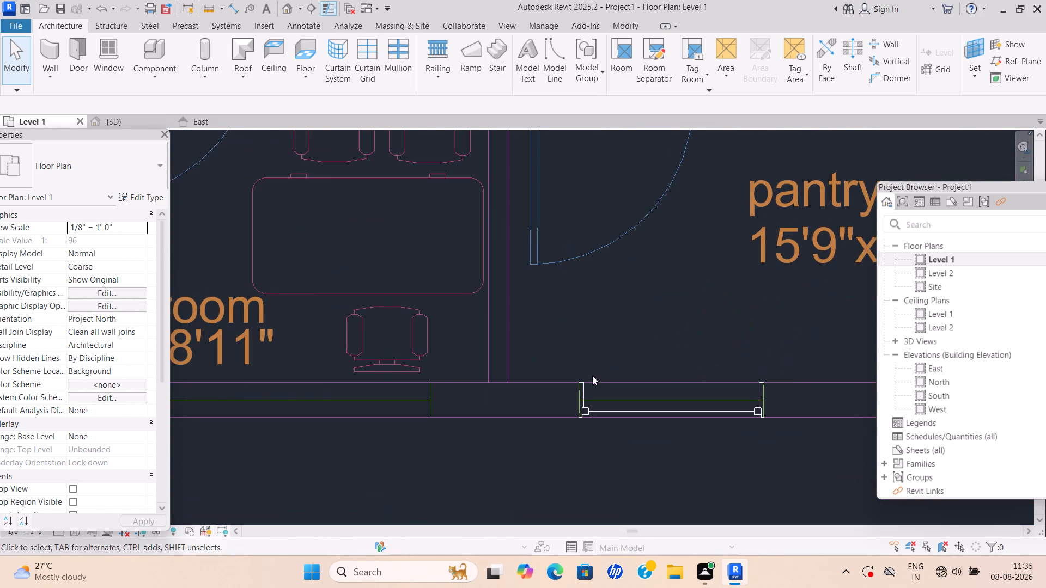
middle_click_drag(596, 375, 615, 355)
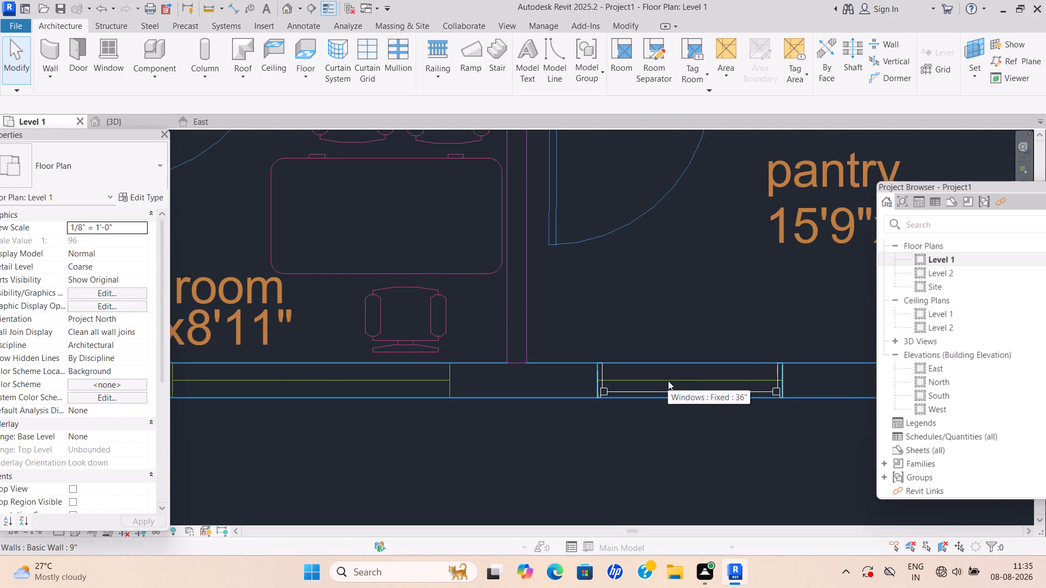
scroll(760, 379, "up", 6)
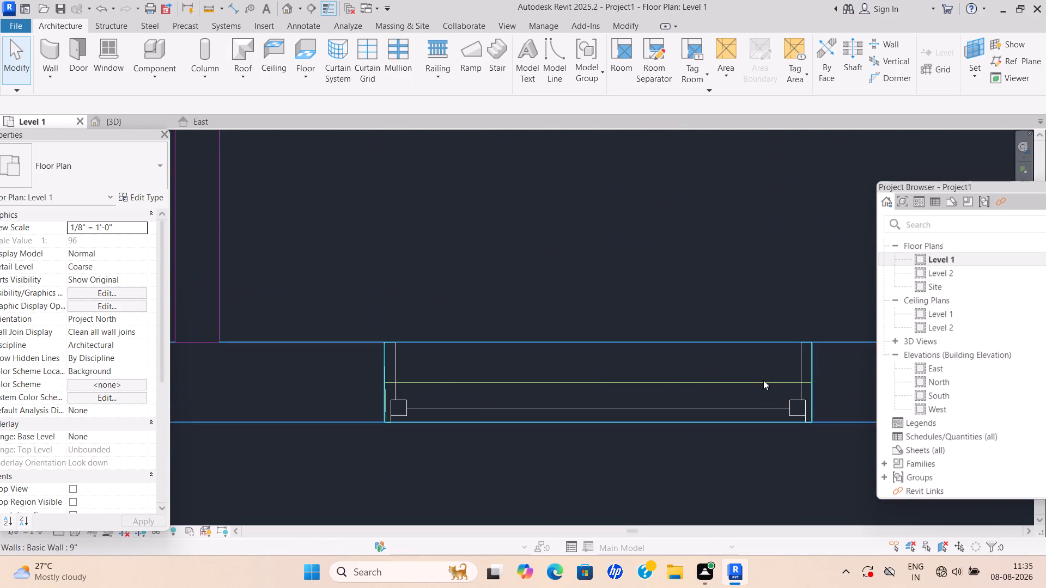
scroll(806, 400, "up", 3)
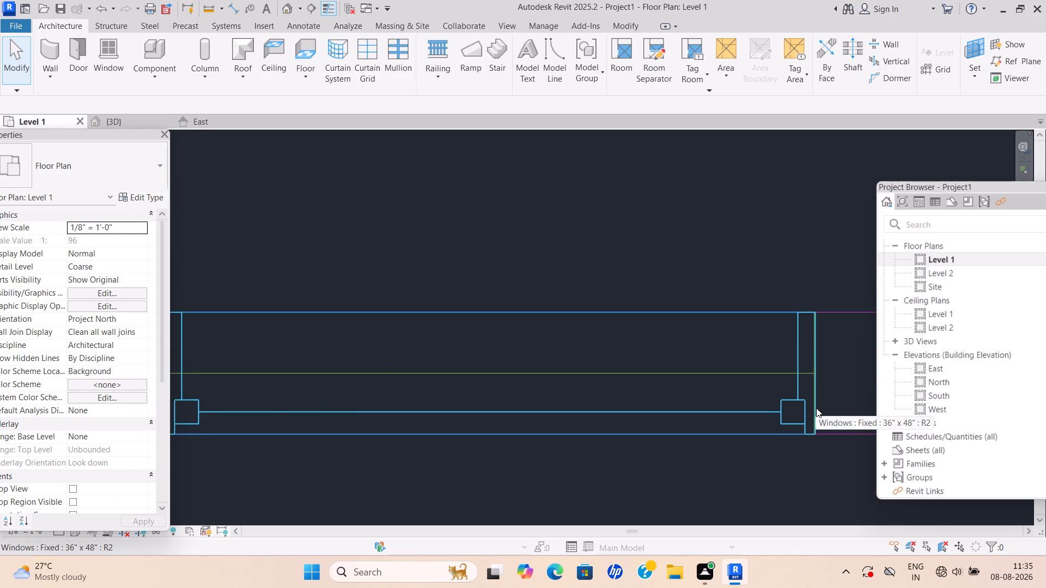
scroll(816, 408, "down", 2)
key("Escape")
Set the width of the Fixed 36" x 48" window type to 6' for the h.r room opening.
scroll(528, 422, "down", 7)
middle_click_drag(498, 420, 639, 413)
middle_click_drag(348, 429, 496, 428)
scroll(400, 423, "down", 1)
middle_click_drag(418, 422, 438, 422)
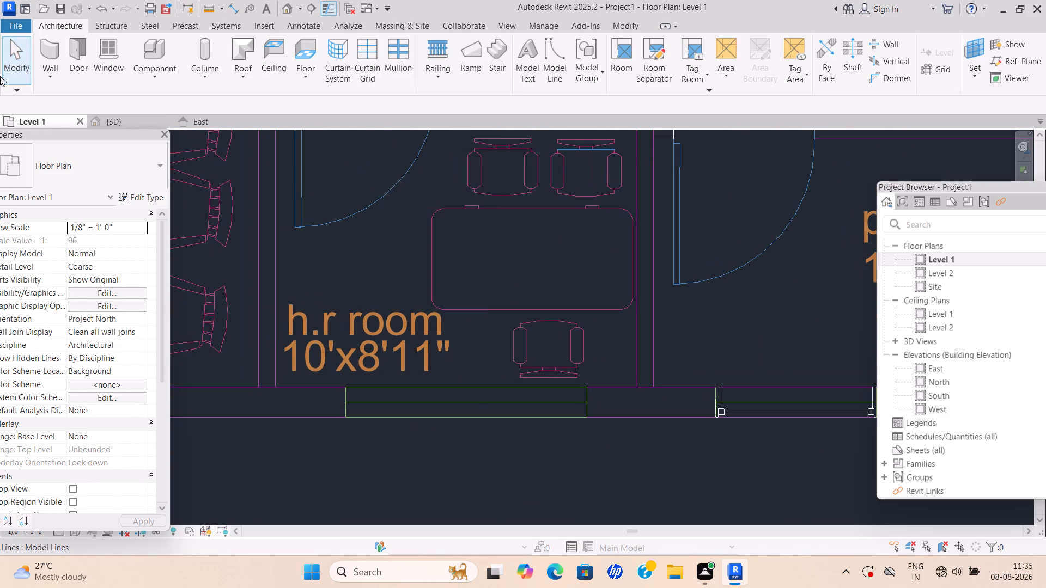
left_click(103, 73)
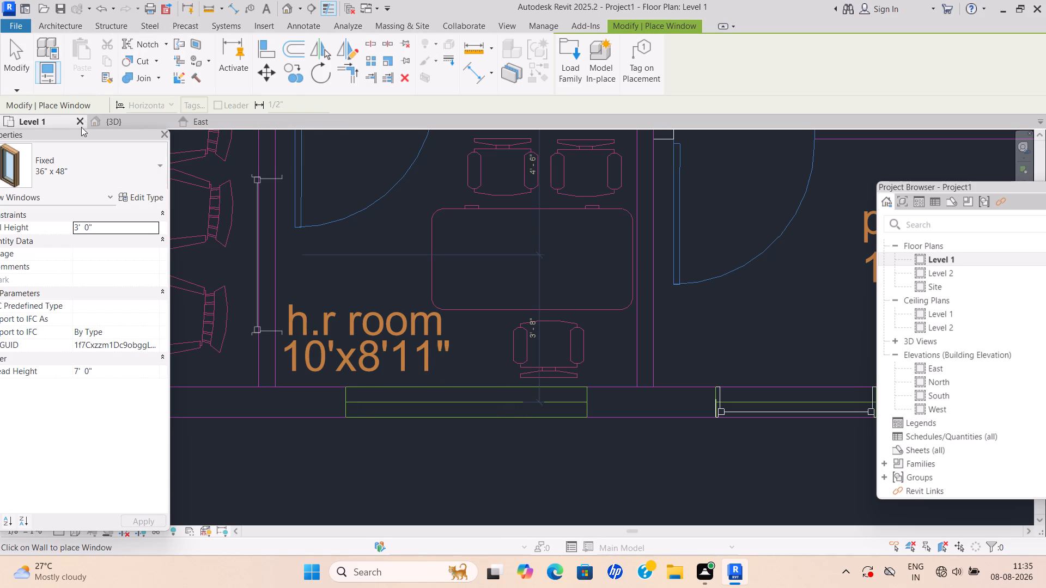
left_click(147, 198)
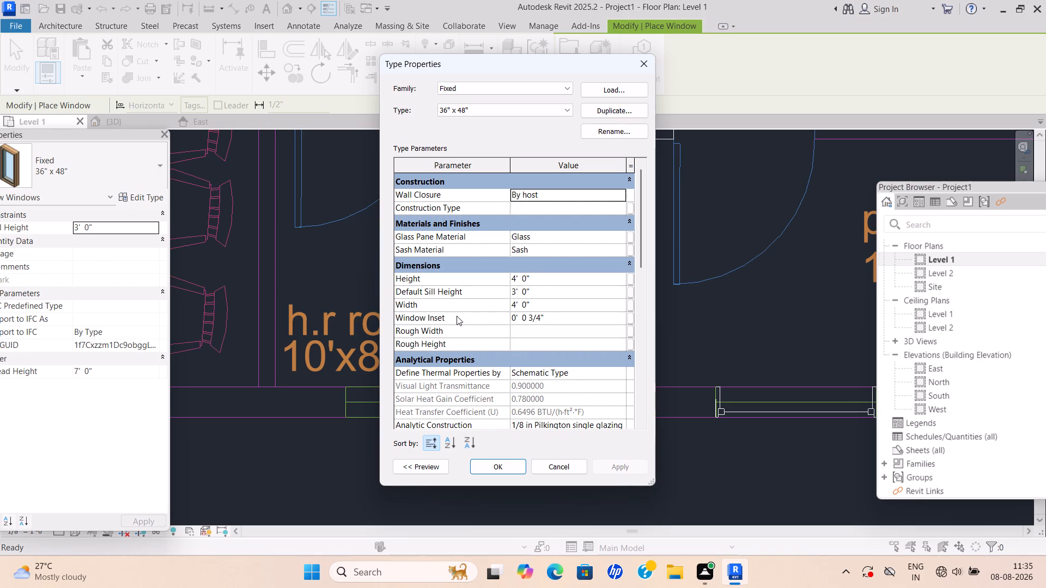
left_click(540, 305)
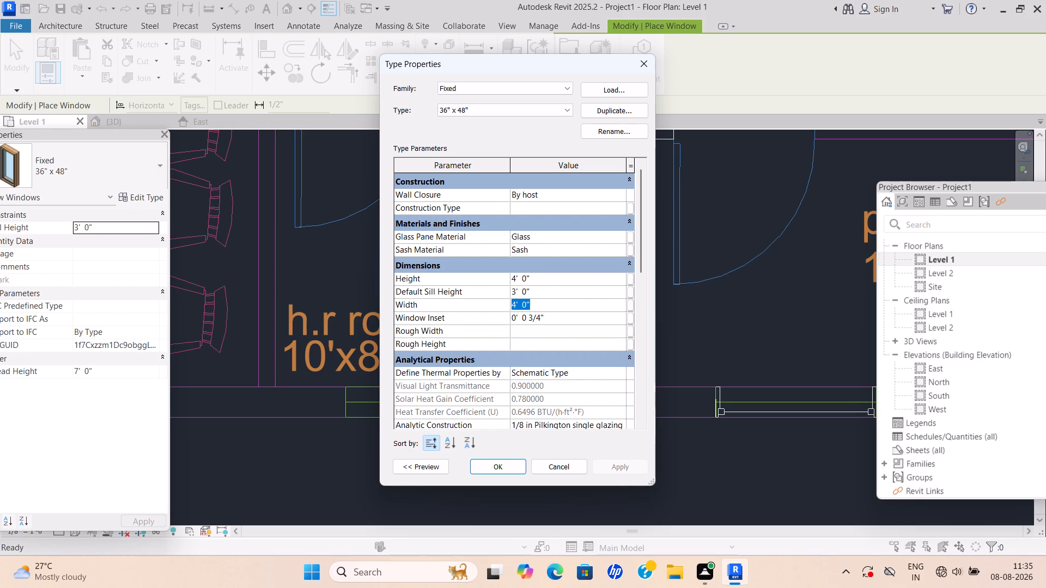
key("BackSpace")
key("BackSpace")
key("BackSpace")
key("BackSpace")
key("BackSpace")
key("BackSpace")
key("BackSpace")
key("BackSpace")
key("BackSpace")
key("BackSpace")
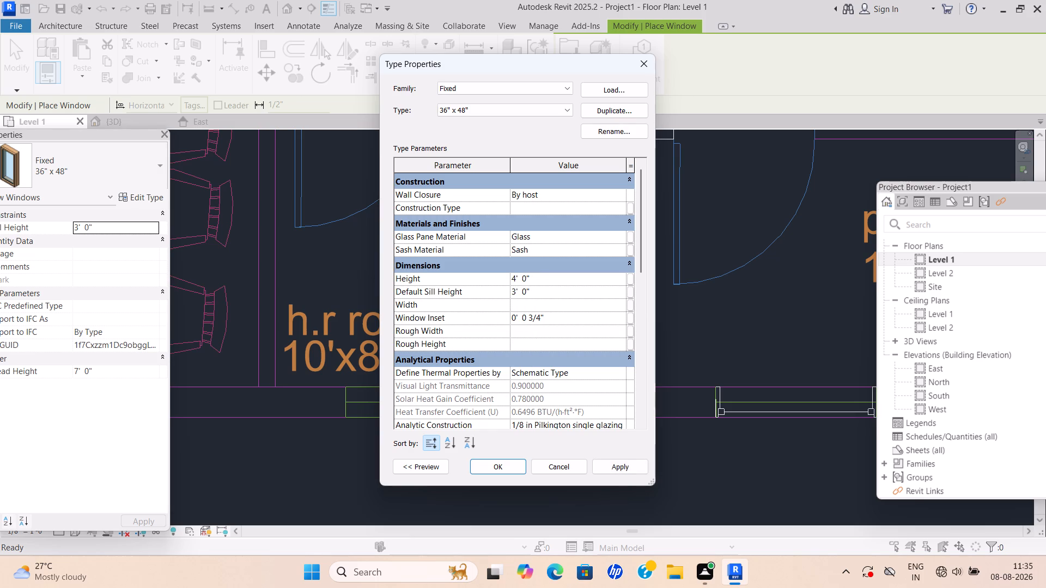
key("6")
key("apostrophe")
left_click(515, 469)
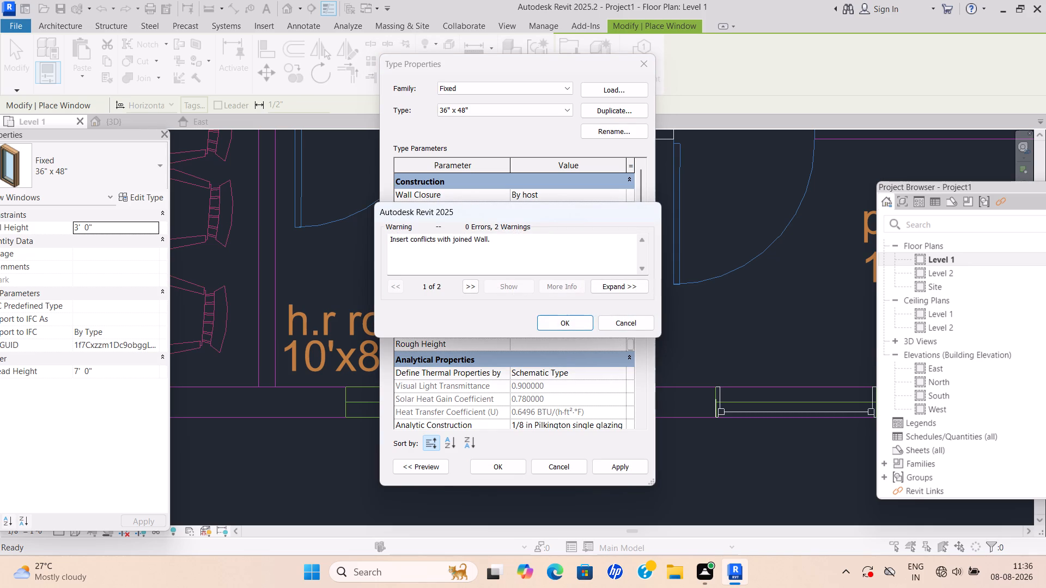
left_click(582, 323)
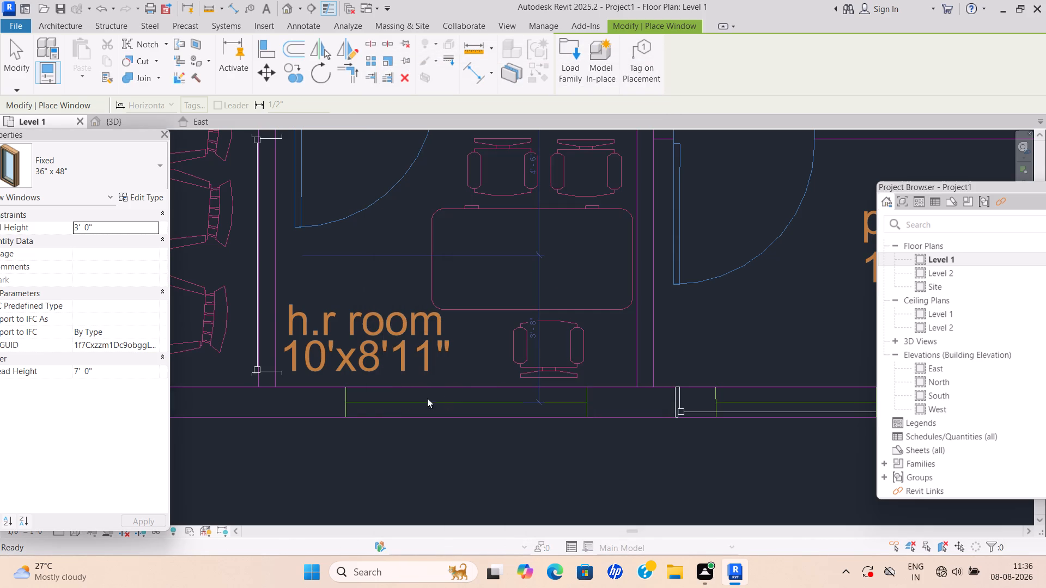
scroll(462, 396, "up", 5)
scroll(512, 402, "down", 13)
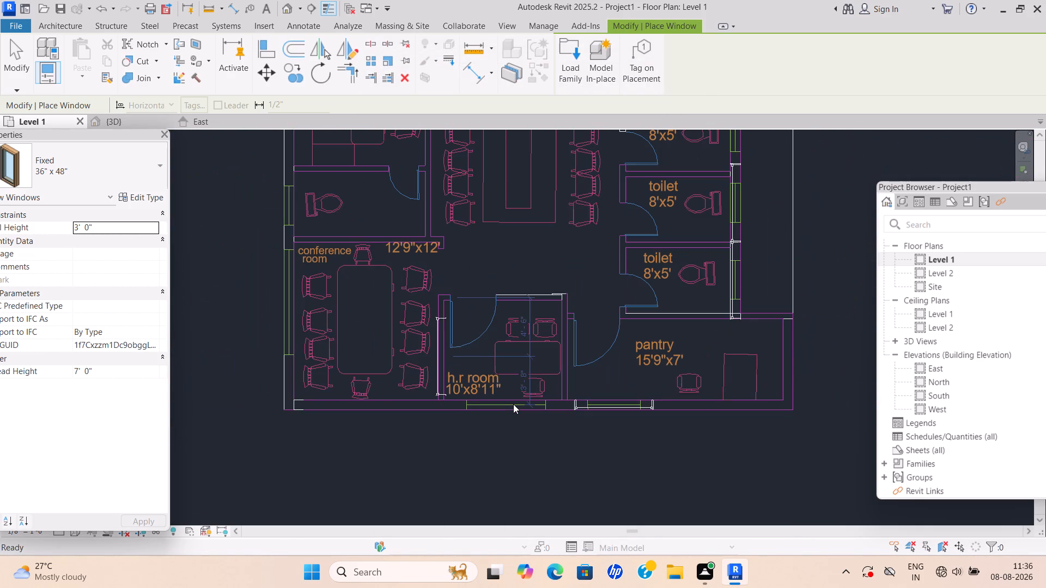
key("Escape")
scroll(542, 394, "up", 6)
key("Escape")
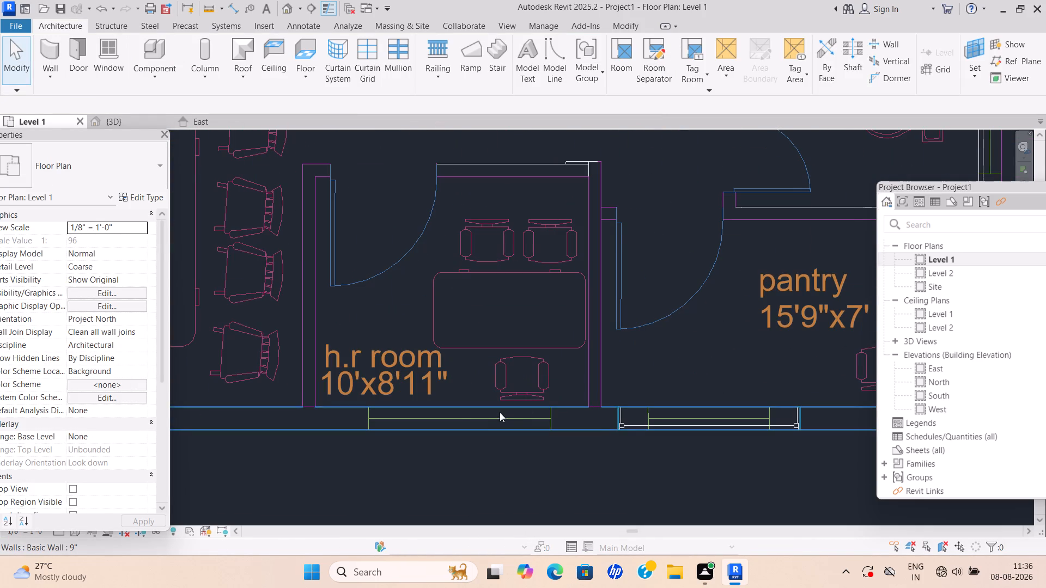
Place a Fixed 36" x 48" window in the h.r room's lower outer wall at the green marked opening.
left_click(104, 65)
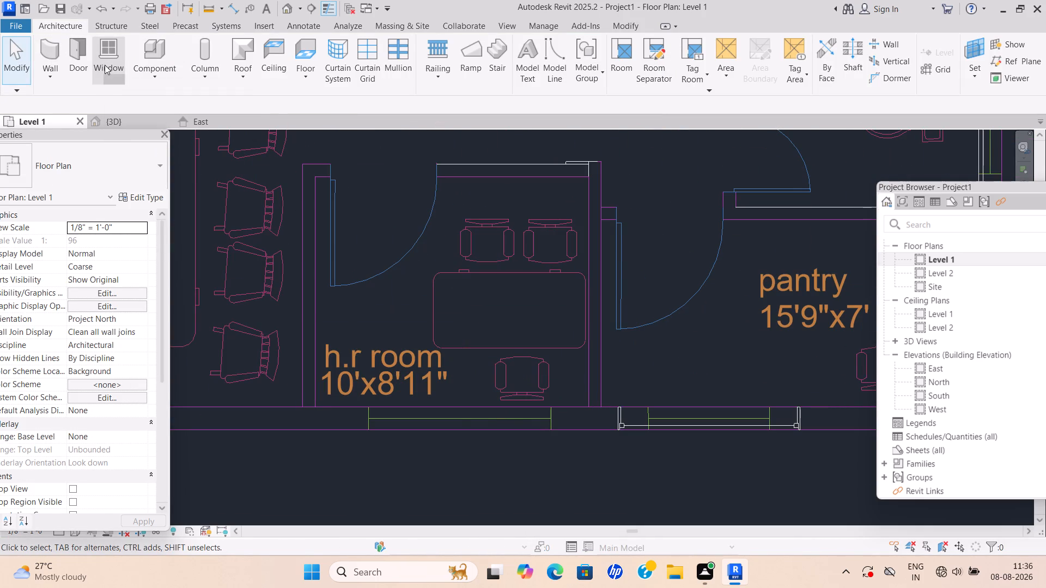
left_click(136, 195)
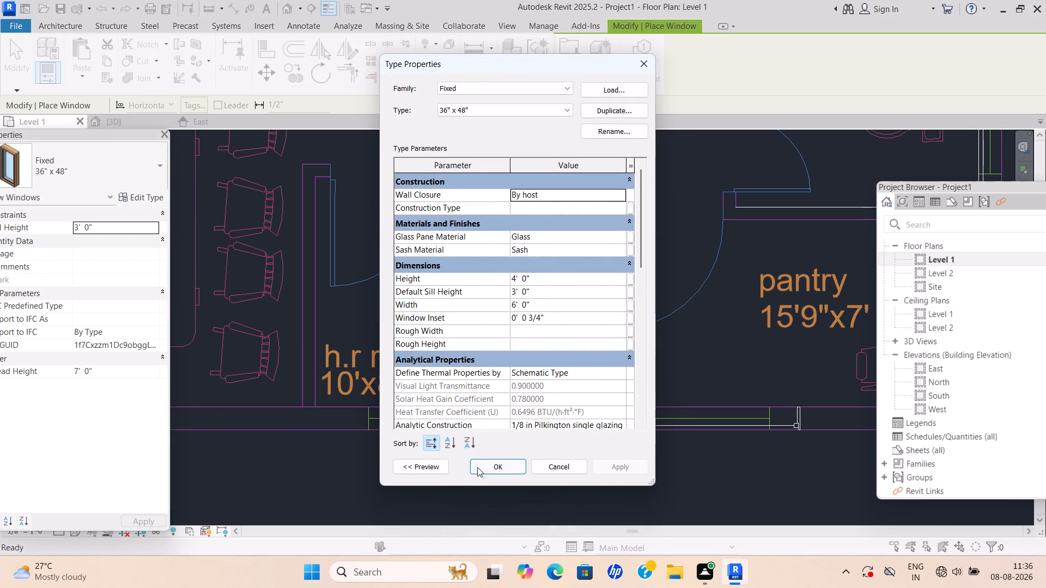
left_click(478, 468)
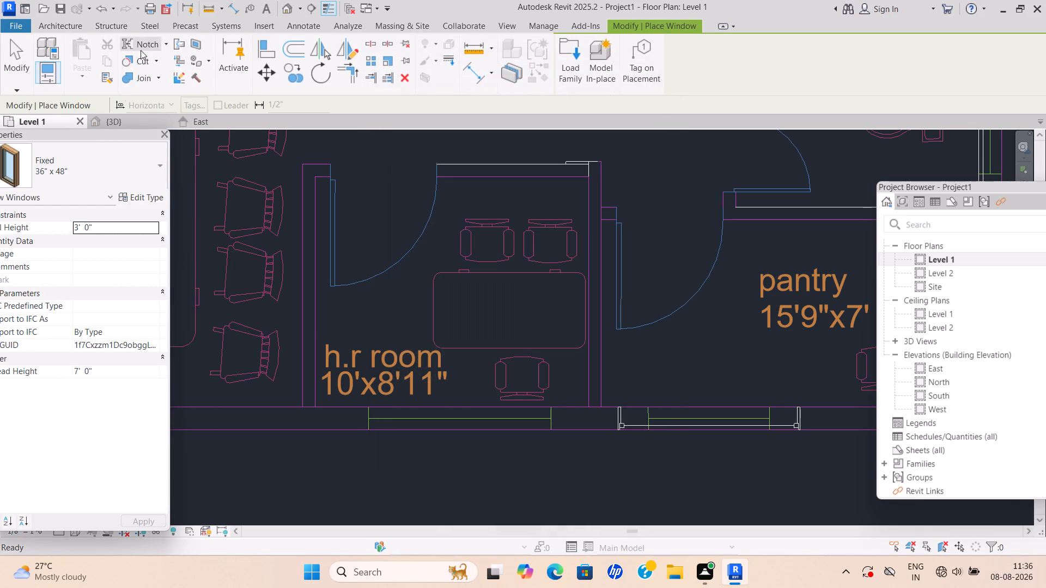
left_click(51, 24)
left_click(105, 69)
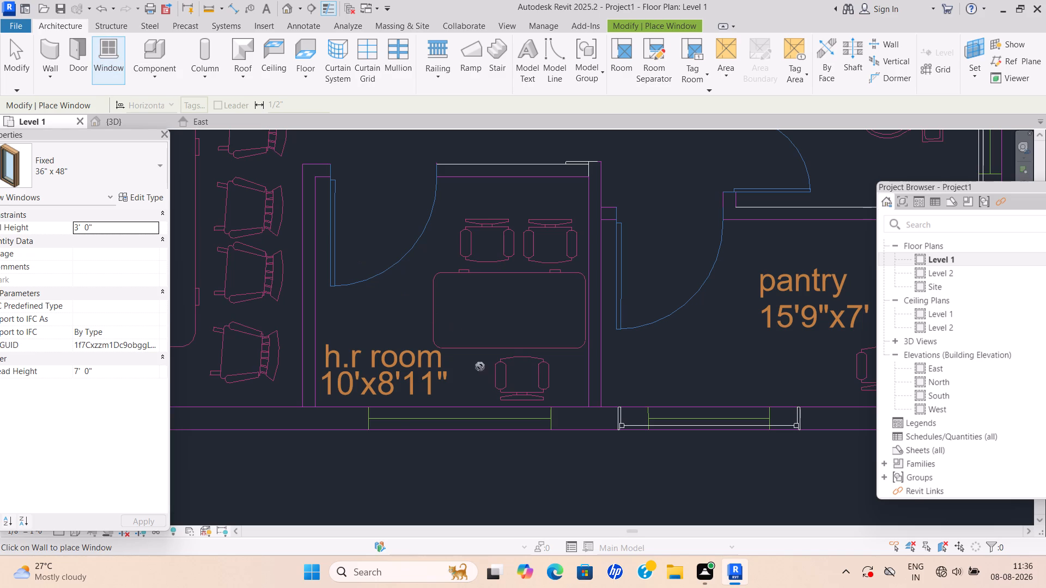
scroll(479, 403, "up", 5)
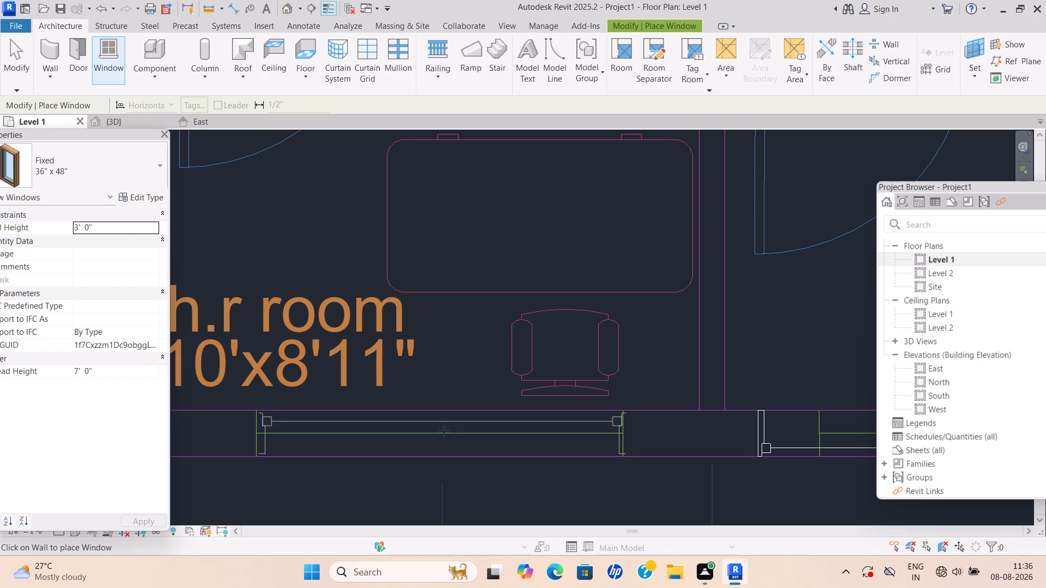
left_click(444, 431)
key("Escape")
scroll(314, 431, "up", 2)
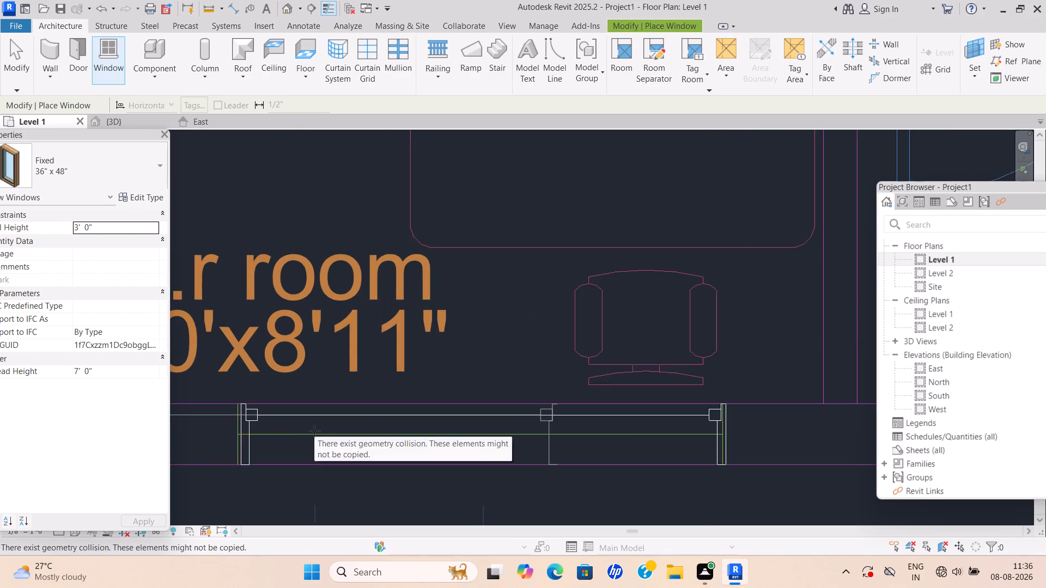
scroll(314, 431, "down", 1)
key("Escape")
scroll(314, 431, "down", 2)
middle_click_drag(317, 431, 414, 431)
key("Escape")
key("Escape")
scroll(471, 444, "down", 4)
key("Escape")
key("Escape")
Align the left end of the h.r room window with the left end line of its green marked opening.
scroll(400, 451, "up", 13)
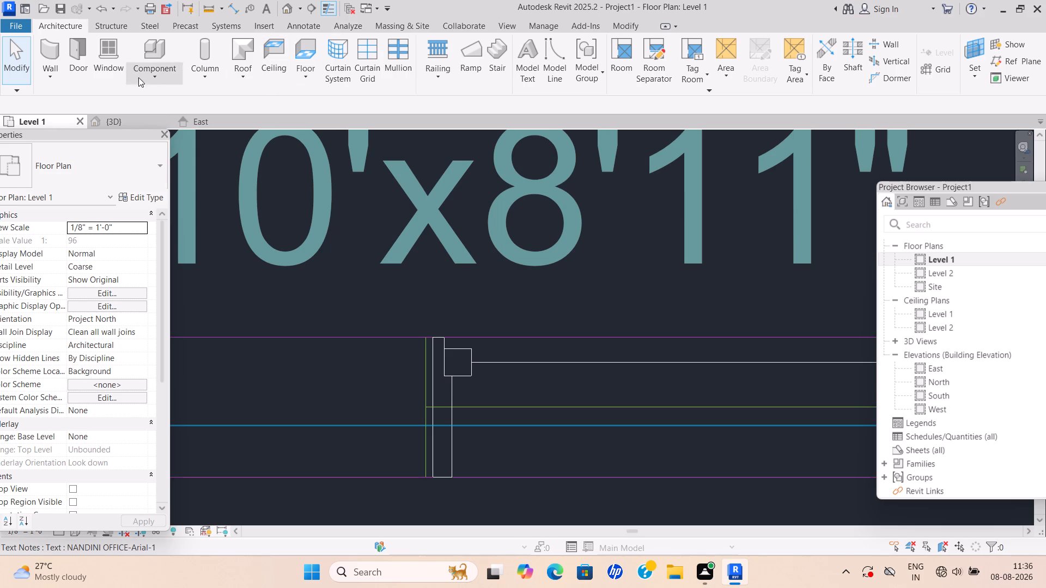
left_click(636, 27)
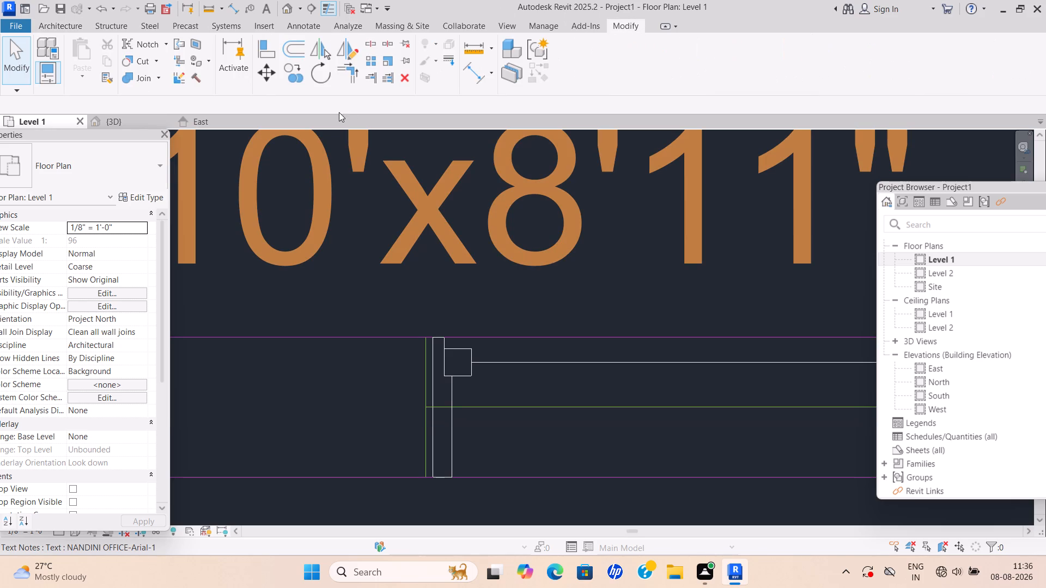
left_click(269, 54)
middle_click_drag(549, 376, 542, 344)
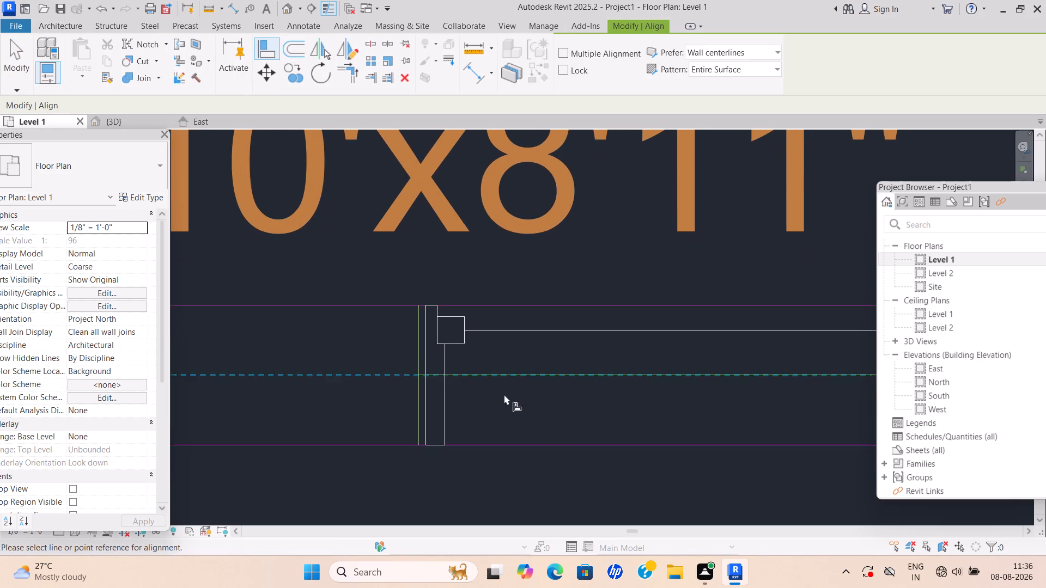
scroll(486, 409, "up", 2)
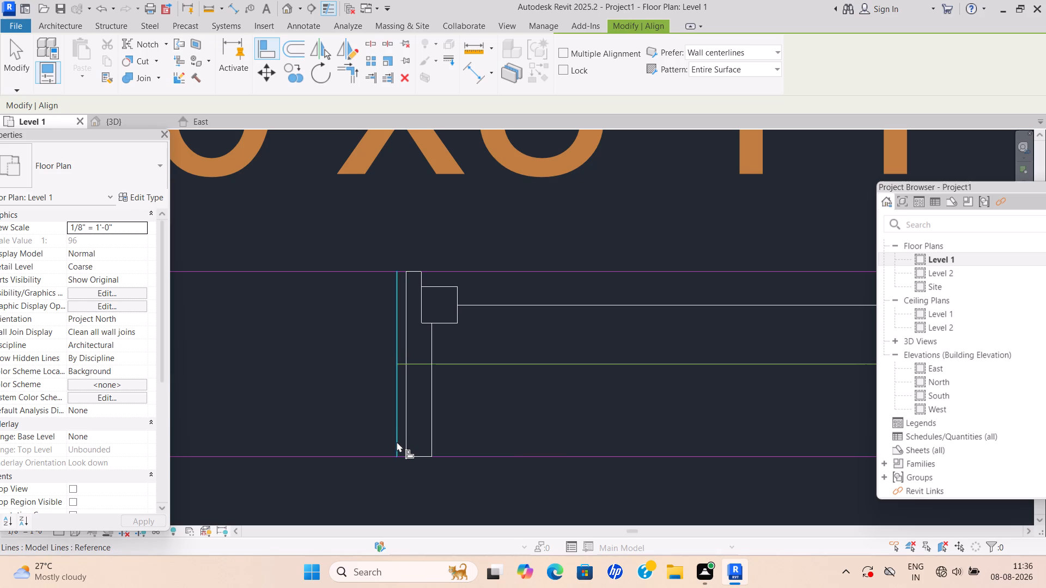
left_click(397, 442)
left_click(407, 441)
key("Escape")
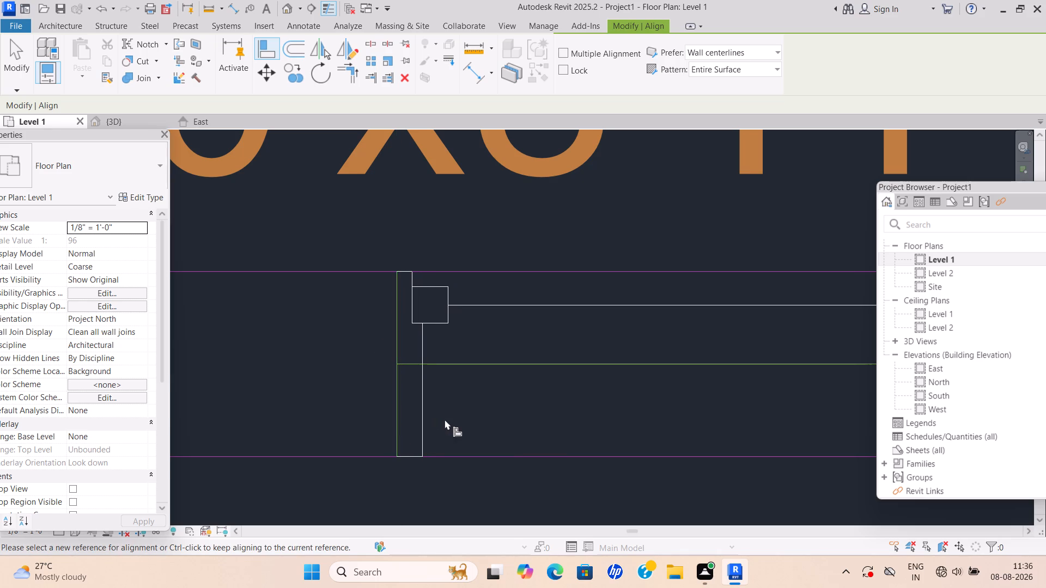
Examine the green marked window openings along the outer wall beside the conference room and the adjoining toilet.
scroll(443, 416, "down", 11)
middle_click_drag(434, 416, 572, 390)
scroll(427, 386, "down", 2)
middle_click_drag(431, 386, 501, 386)
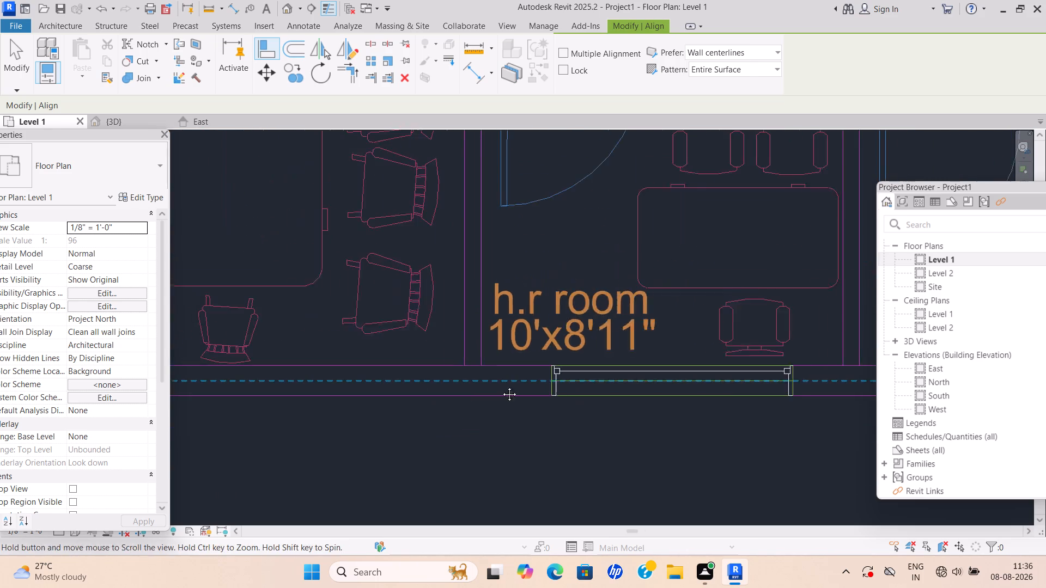
middle_click_drag(501, 386, 612, 386)
scroll(418, 385, "down", 1)
middle_click_drag(418, 386, 577, 385)
middle_click_drag(434, 325, 445, 382)
scroll(443, 379, "down", 1)
scroll(411, 338, "down", 1)
middle_click_drag(411, 338, 427, 468)
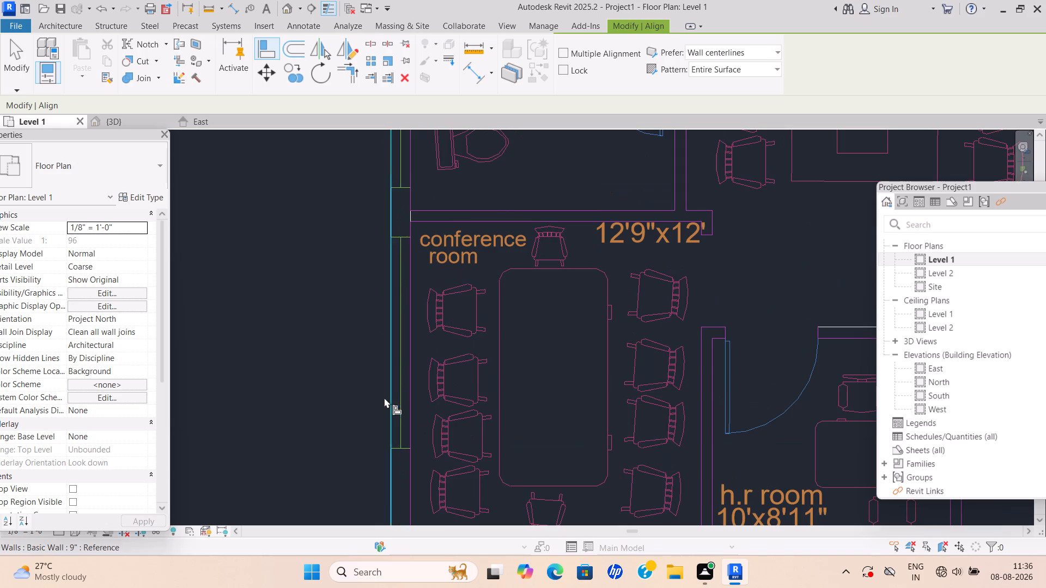
middle_click_drag(382, 394, 382, 434)
scroll(382, 434, "down", 1)
scroll(419, 406, "up", 3)
middle_click_drag(416, 393, 432, 320)
scroll(427, 327, "up", 2)
scroll(427, 327, "down", 5)
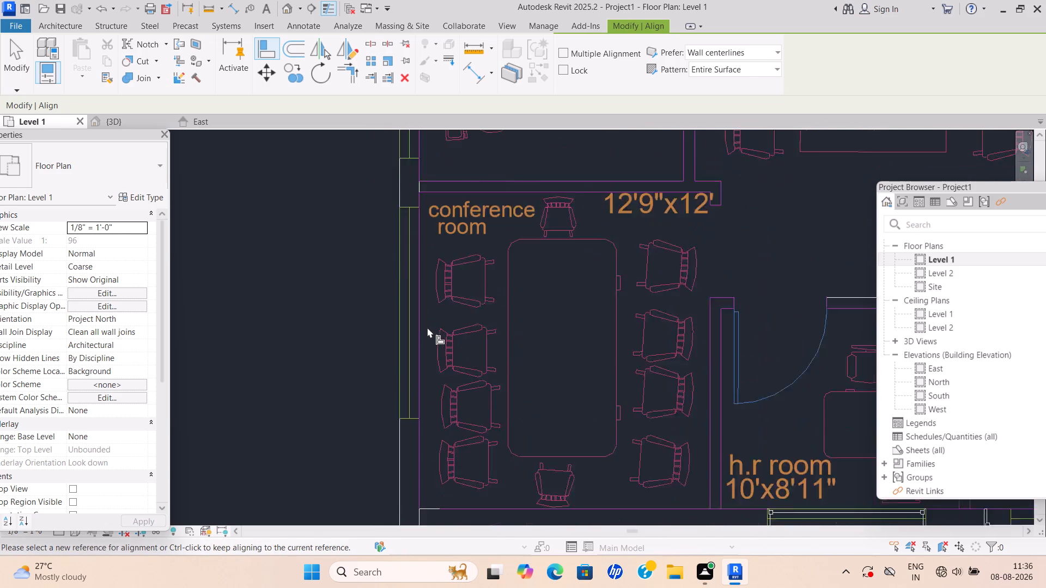
scroll(423, 325, "down", 1)
middle_click_drag(423, 325, 411, 397)
scroll(411, 396, "down", 1)
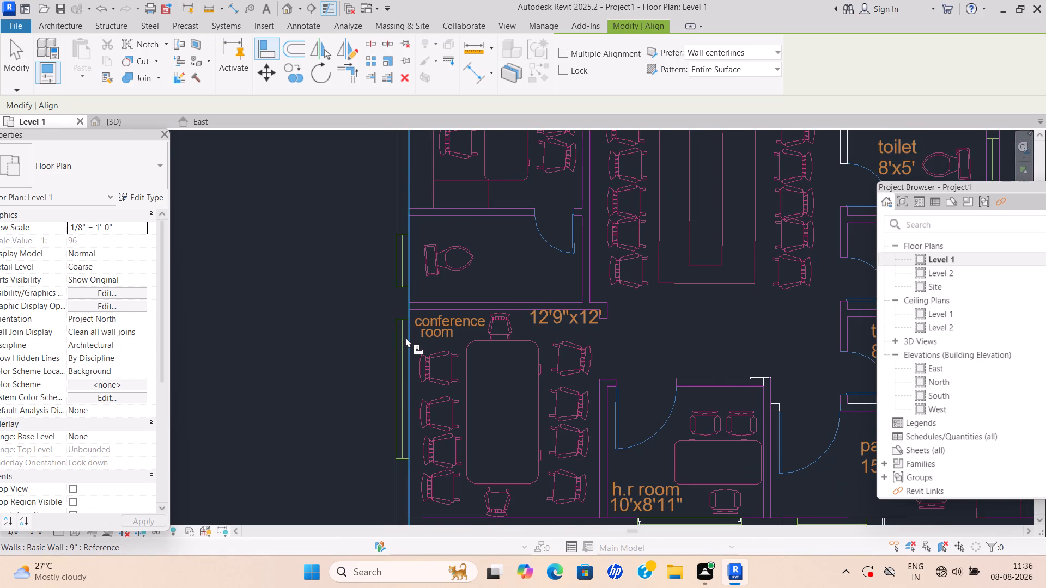
scroll(405, 337, "up", 2)
scroll(405, 340, "down", 1)
middle_click_drag(405, 339, 400, 317)
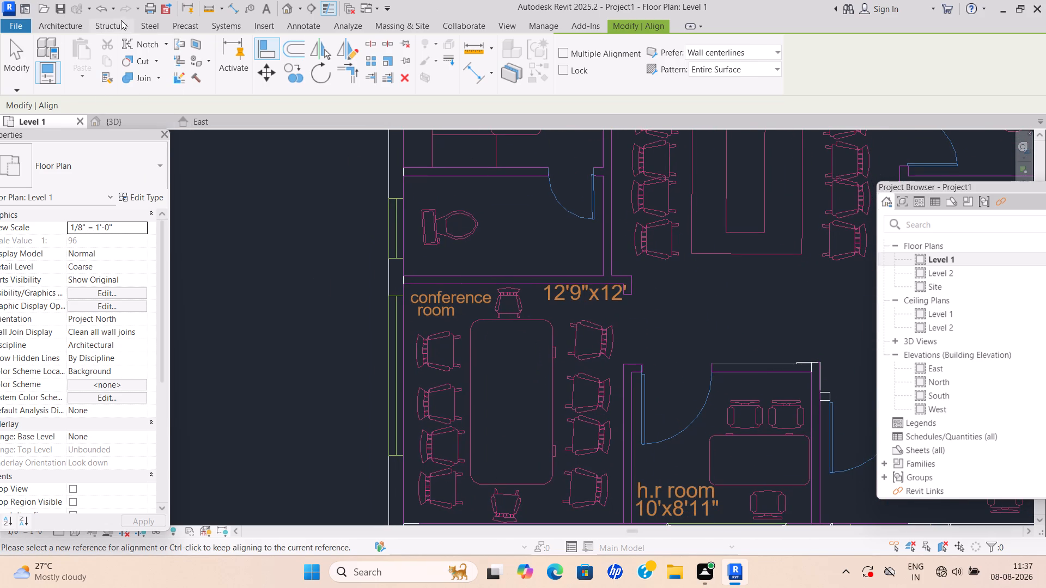
Set the width of the Fixed 36" x 48" window type to 8' for the conference room opening.
left_click(54, 28)
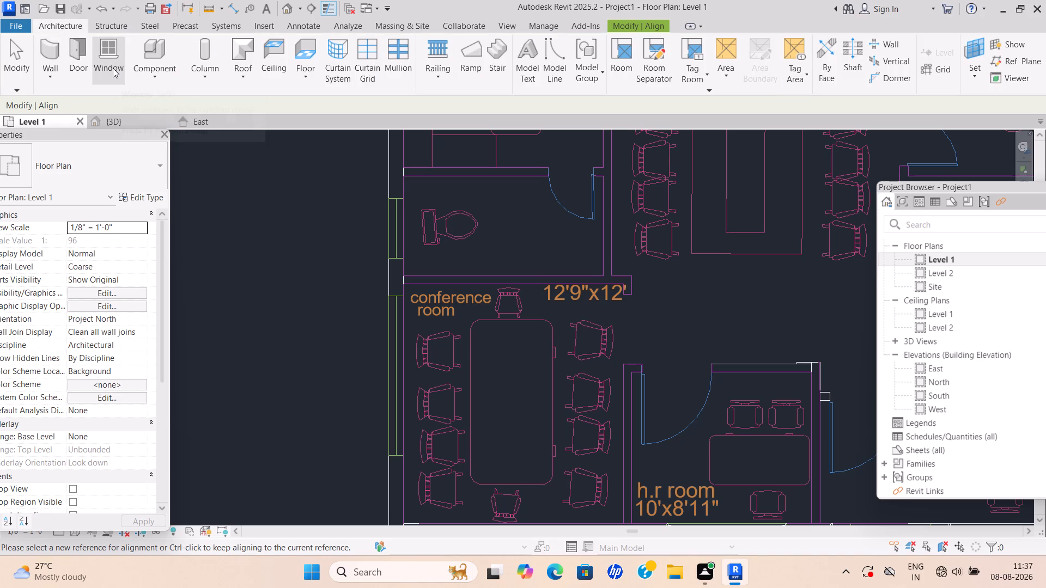
left_click(113, 68)
left_click(141, 198)
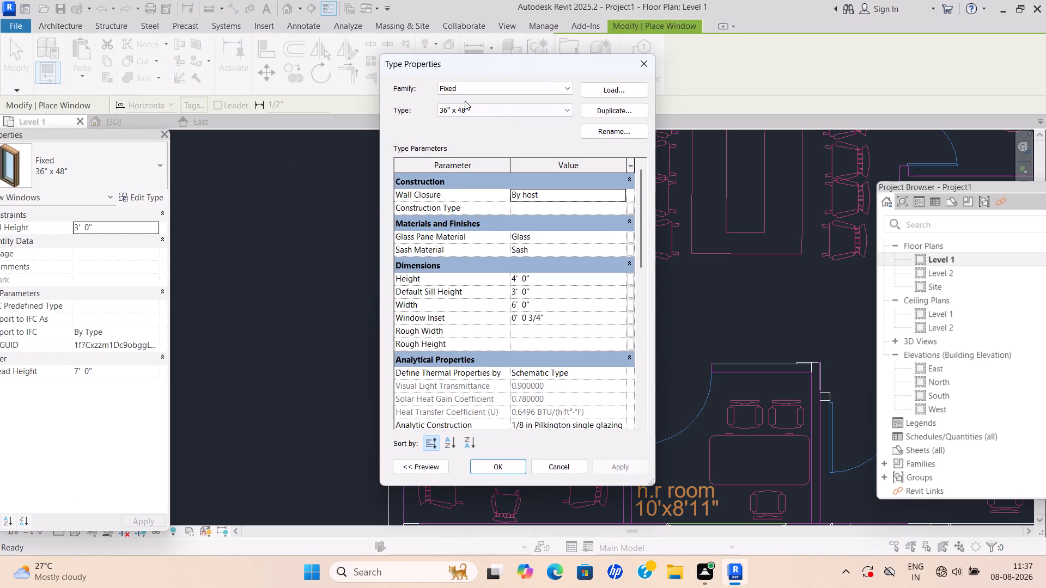
left_click(550, 308)
key("BackSpace")
key("BackSpace")
key("BackSpace")
key("BackSpace")
key("BackSpace")
key("BackSpace")
key("BackSpace")
key("BackSpace")
key("BackSpace")
key("BackSpace")
key("BackSpace")
key("BackSpace")
key("BackSpace")
key("BackSpace")
key("BackSpace")
key("BackSpace")
key("BackSpace")
key("BackSpace")
key("BackSpace")
key("BackSpace")
type("8'")
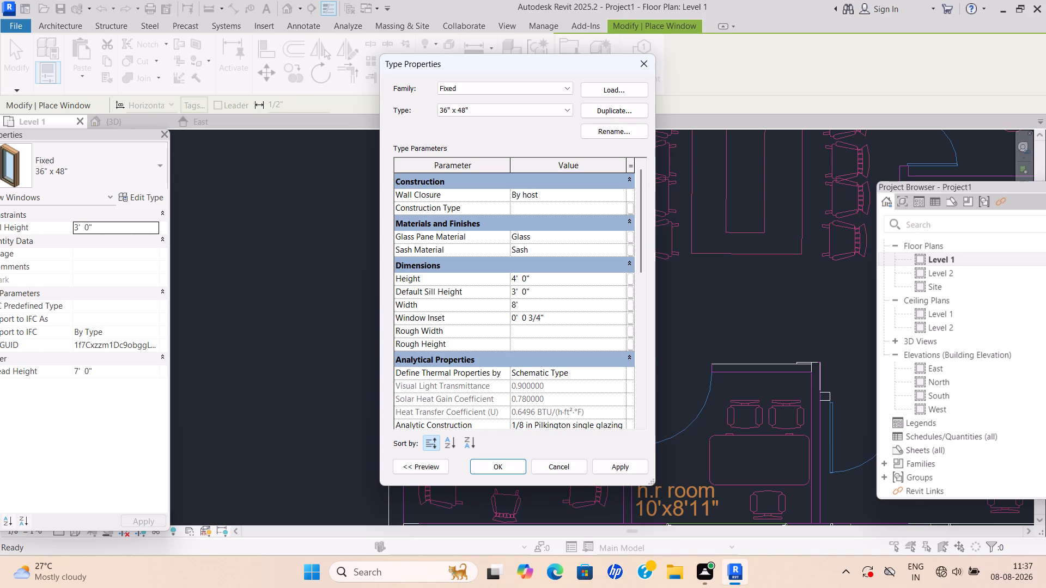
left_click(493, 468)
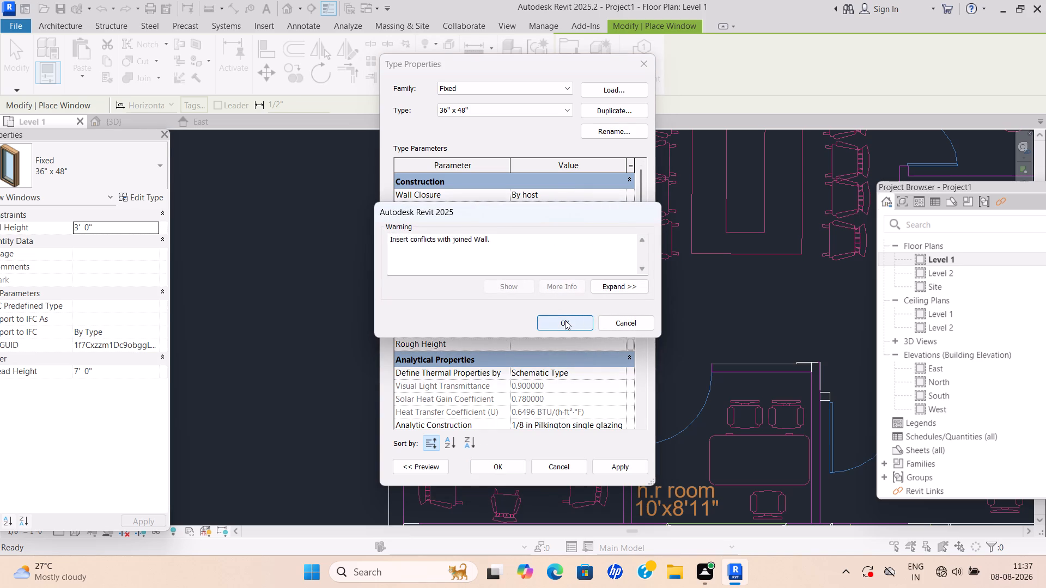
left_click(565, 320)
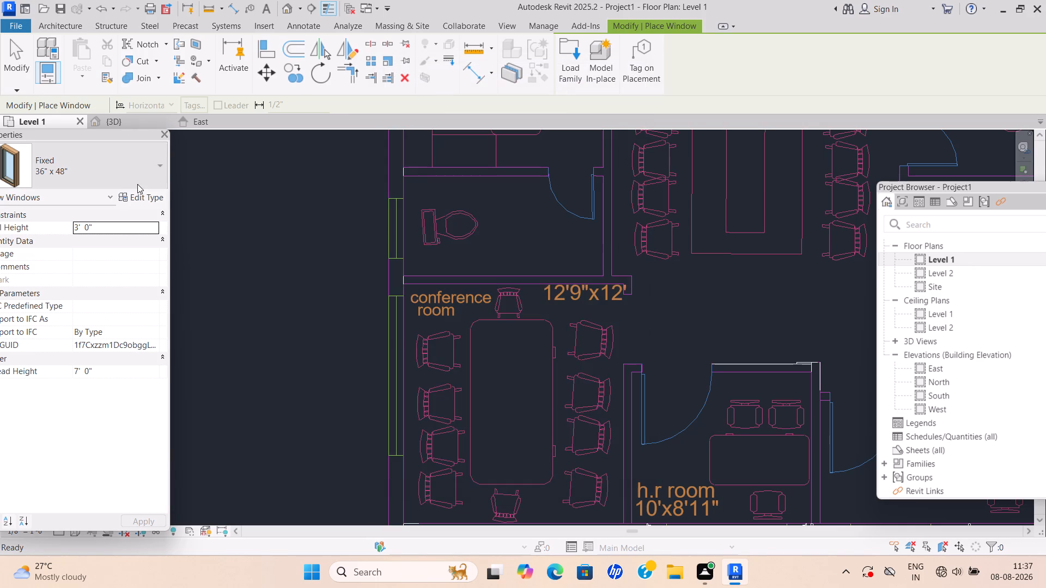
Place a Fixed 36" x 48" window in the conference room's outer wall at the green marked opening.
left_click(57, 24)
left_click(106, 68)
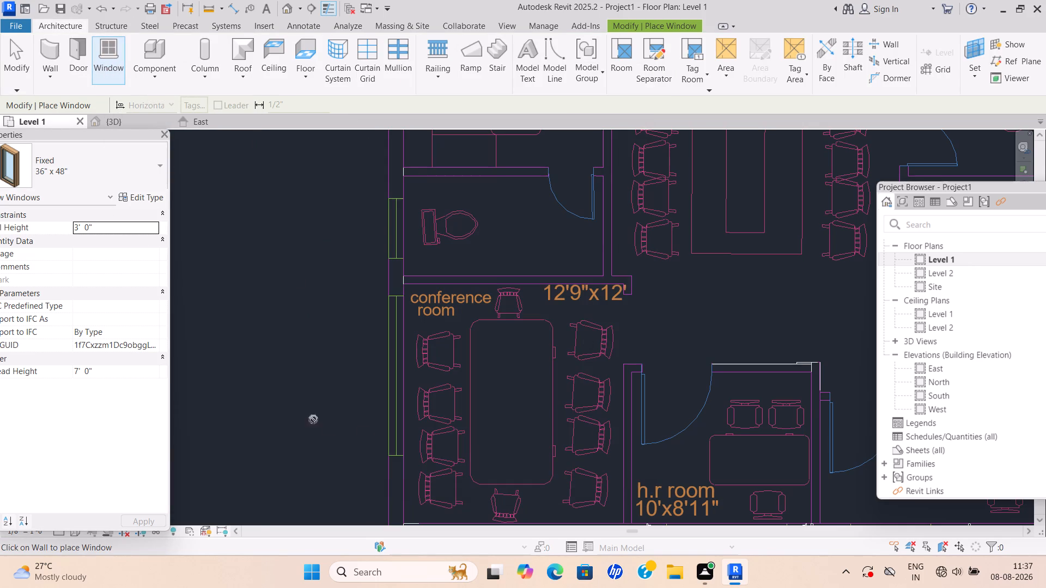
scroll(410, 446, "up", 5)
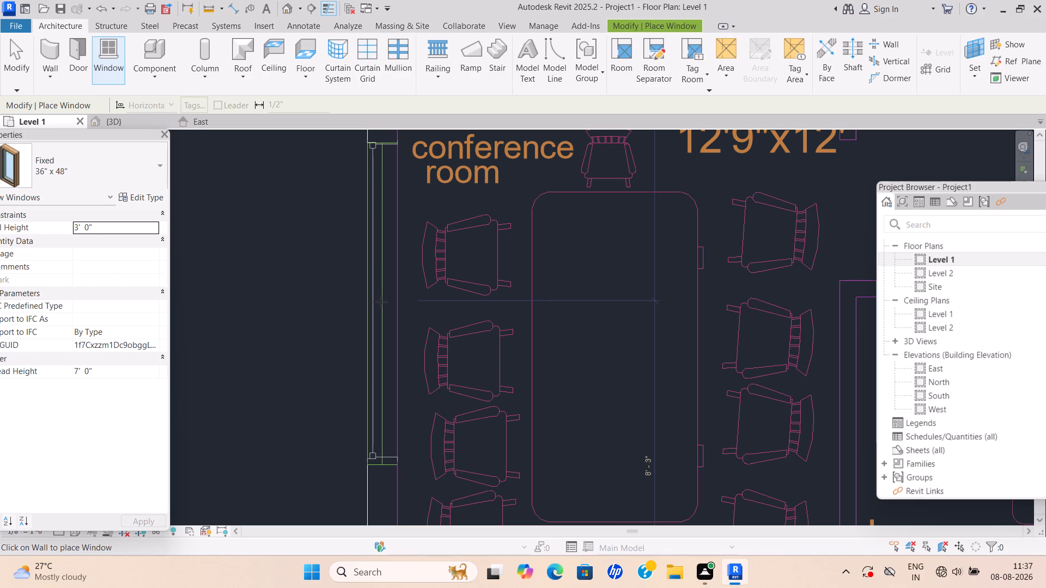
scroll(381, 301, "up", 2)
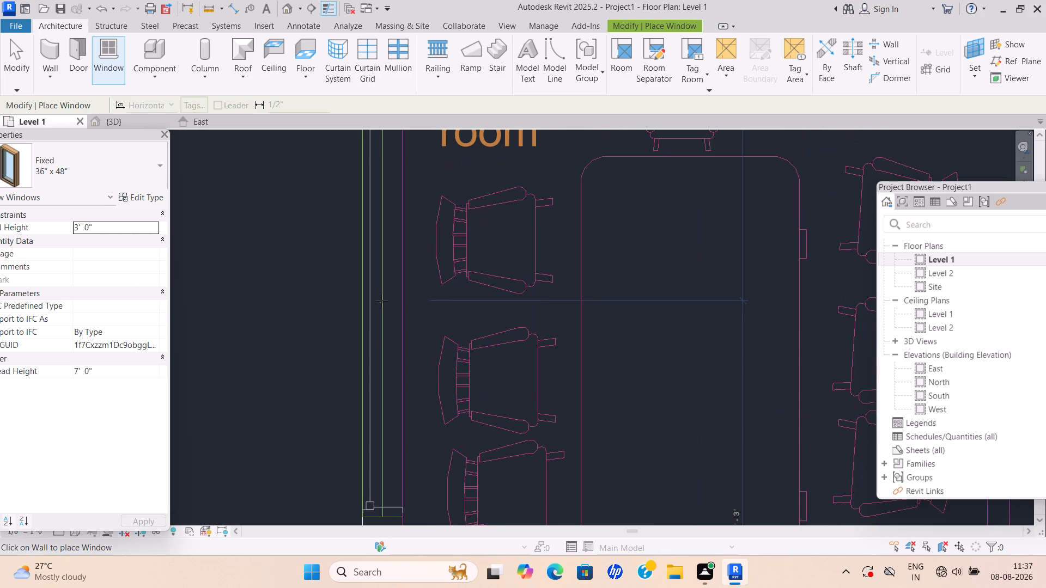
left_click(382, 301)
key("Escape")
scroll(379, 269, "down", 2)
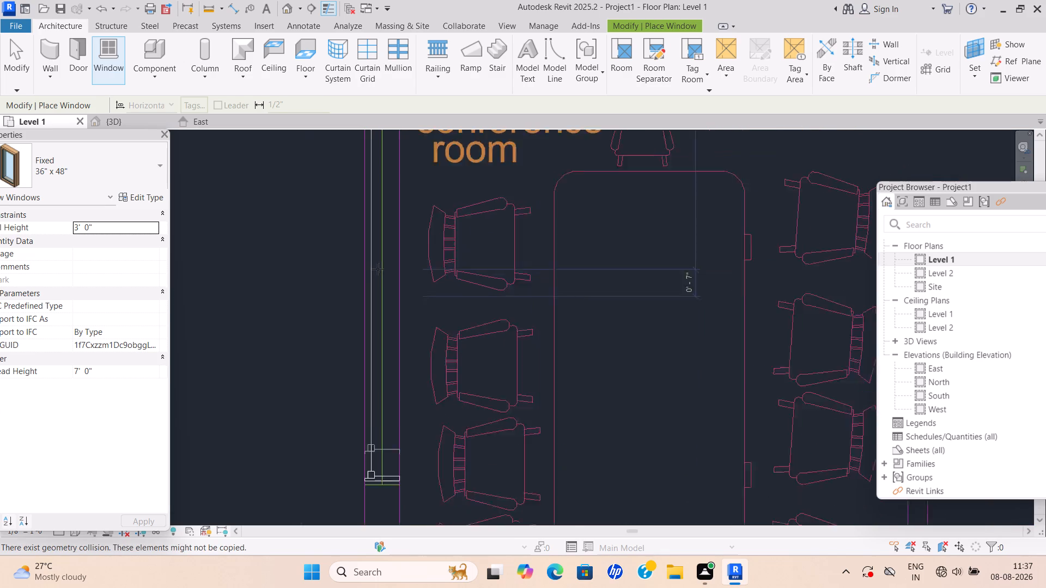
scroll(378, 269, "down", 2)
middle_click_drag(380, 320, 382, 418)
key("Escape")
key("Escape")
Align the lower end of the conference room window with the lower end line of its green marked opening.
middle_click_drag(353, 259, 355, 310)
scroll(355, 308, "down", 2)
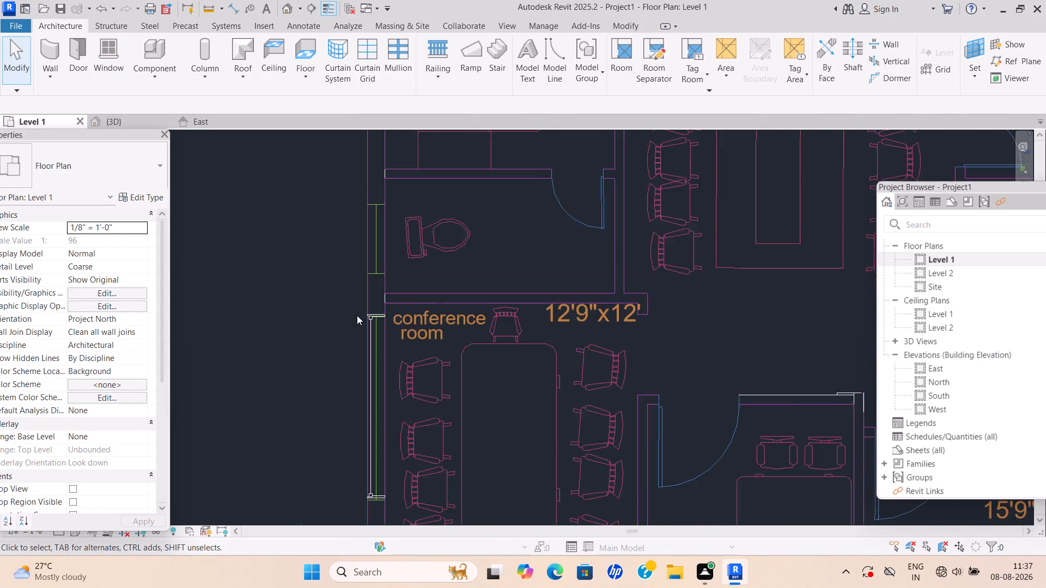
scroll(361, 319, "up", 10)
scroll(405, 319, "up", 5)
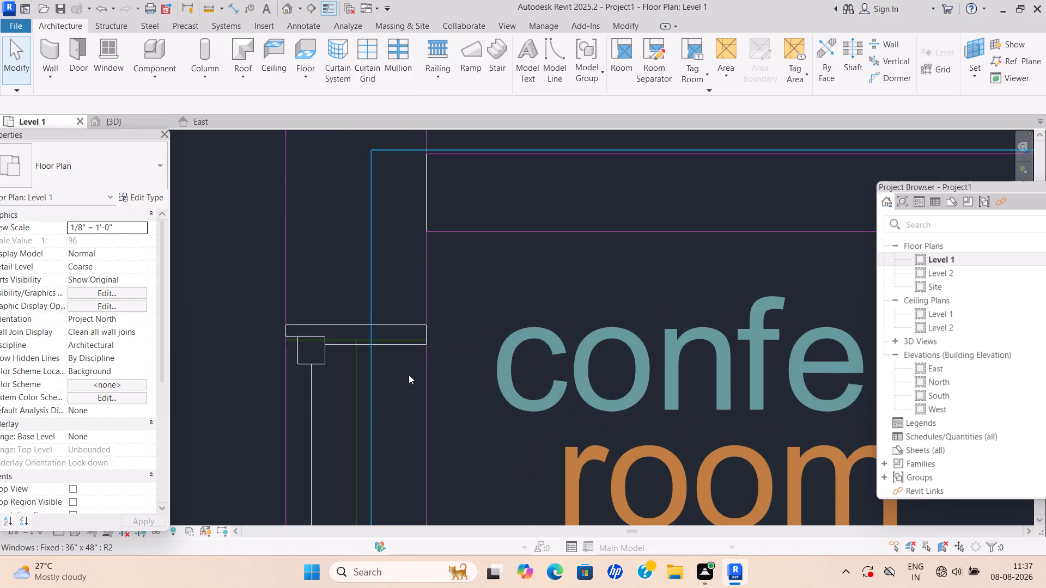
scroll(411, 378, "down", 5)
middle_click_drag(411, 372, 366, 192)
middle_click_drag(342, 444, 346, 208)
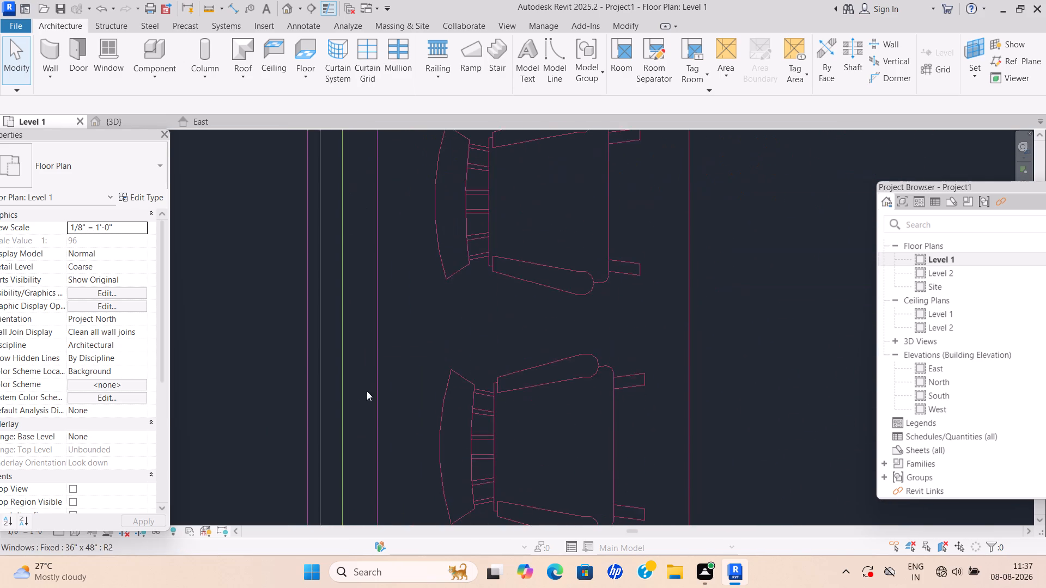
scroll(366, 405, "down", 1)
middle_click_drag(366, 405, 368, 213)
middle_click_drag(339, 412, 347, 382)
scroll(356, 413, "up", 1)
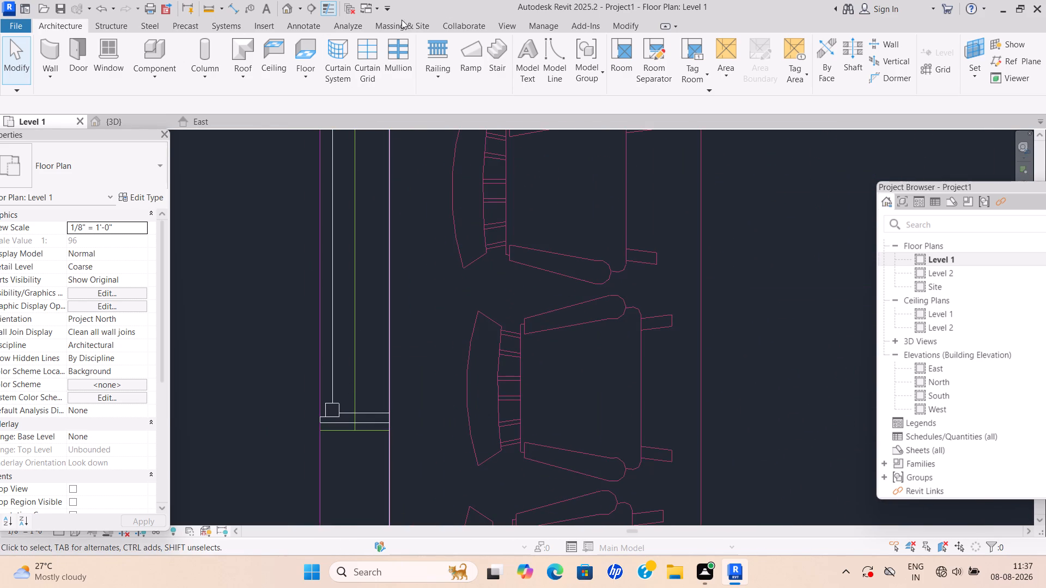
left_click(623, 20)
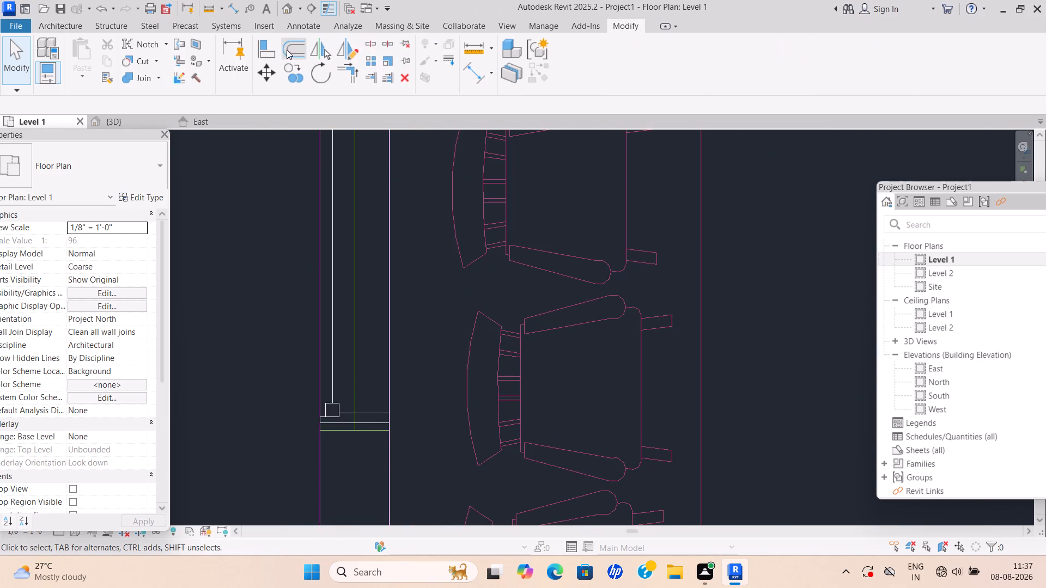
left_click(271, 46)
scroll(393, 425, "up", 4)
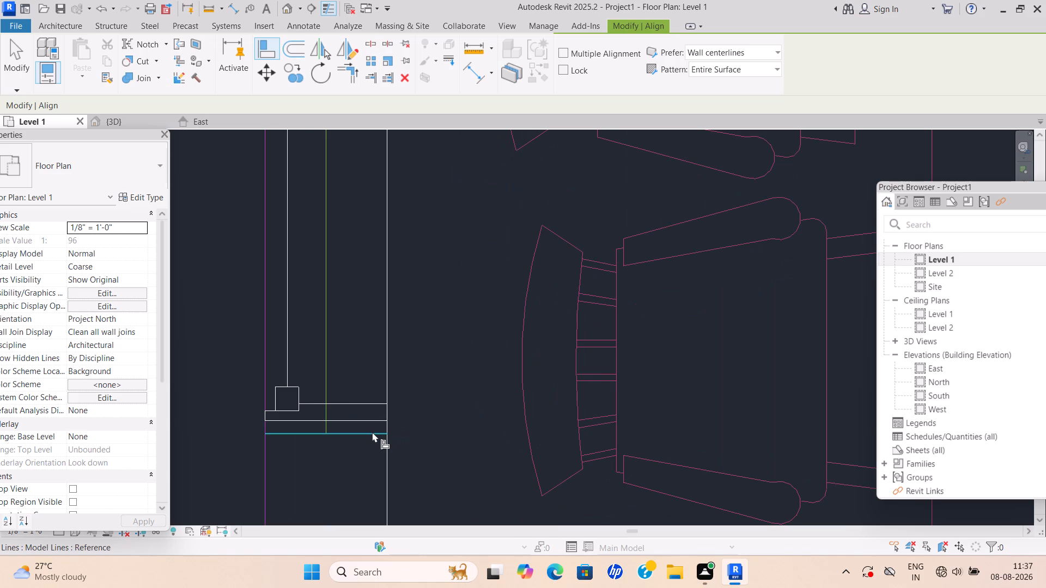
left_click(372, 432)
left_click(363, 419)
key("Escape")
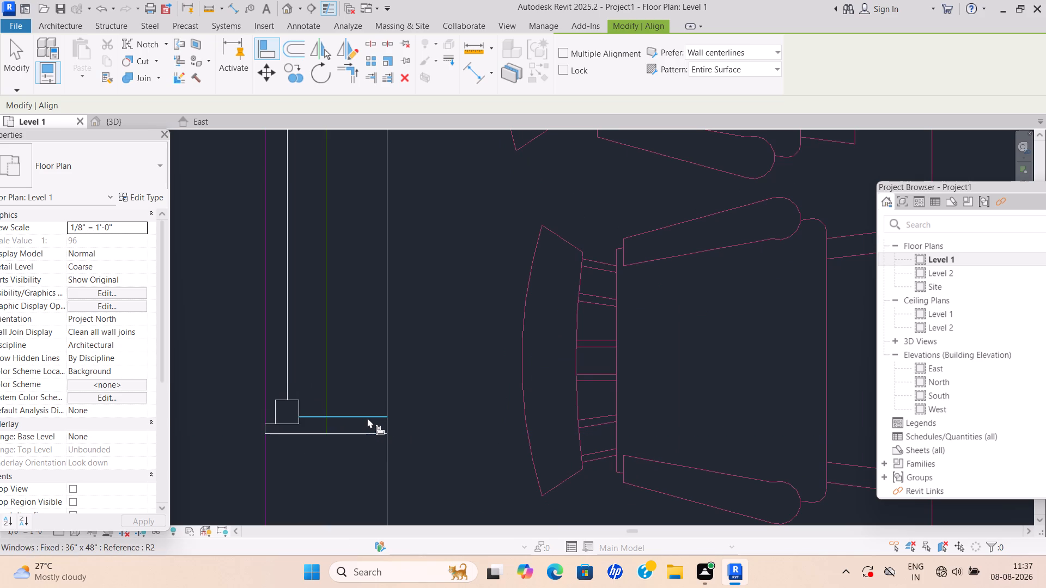
Set the width of the Fixed 36" x 48" window type to 3' for the opening of the toilet adjoining the conference room.
scroll(366, 397, "down", 9)
middle_click_drag(348, 342, 367, 518)
scroll(361, 383, "down", 1)
scroll(362, 326, "up", 1)
middle_click_drag(363, 326, 364, 479)
scroll(374, 425, "down", 1)
middle_click_drag(375, 278, 382, 301)
scroll(376, 279, "down", 1)
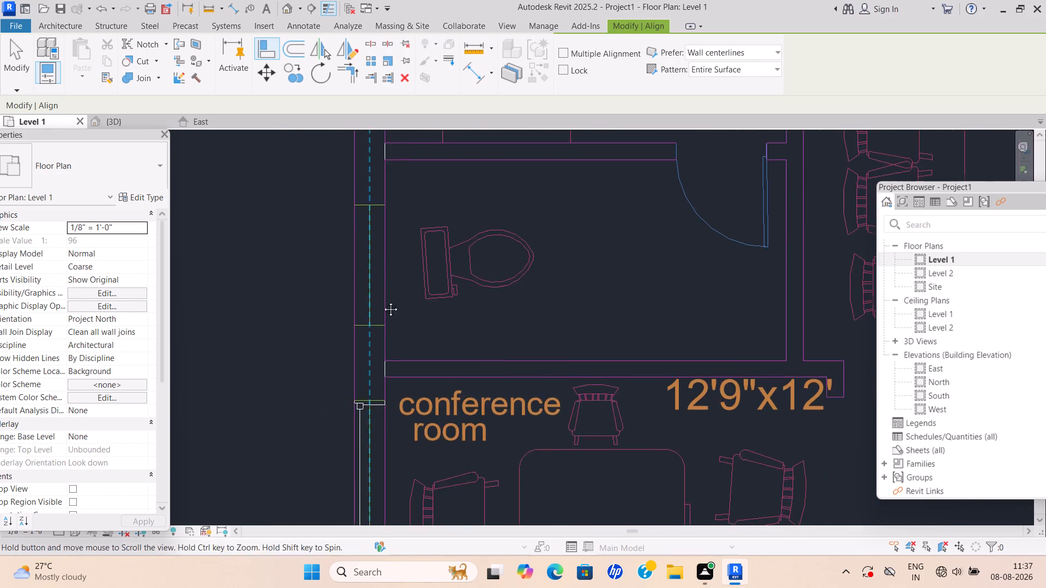
middle_click_drag(382, 301, 383, 324)
scroll(376, 326, "up", 4)
key("Escape")
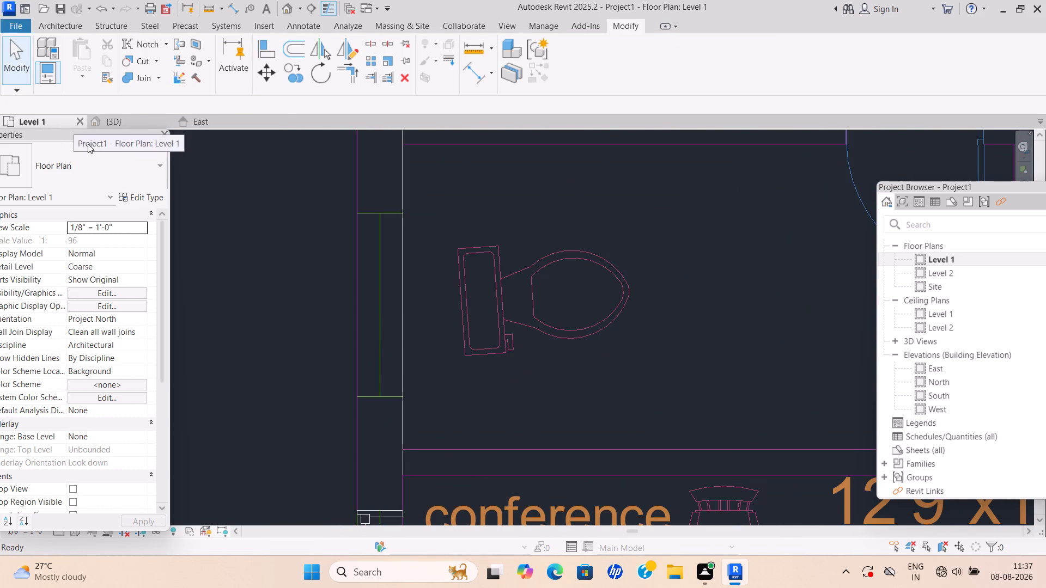
left_click(71, 22)
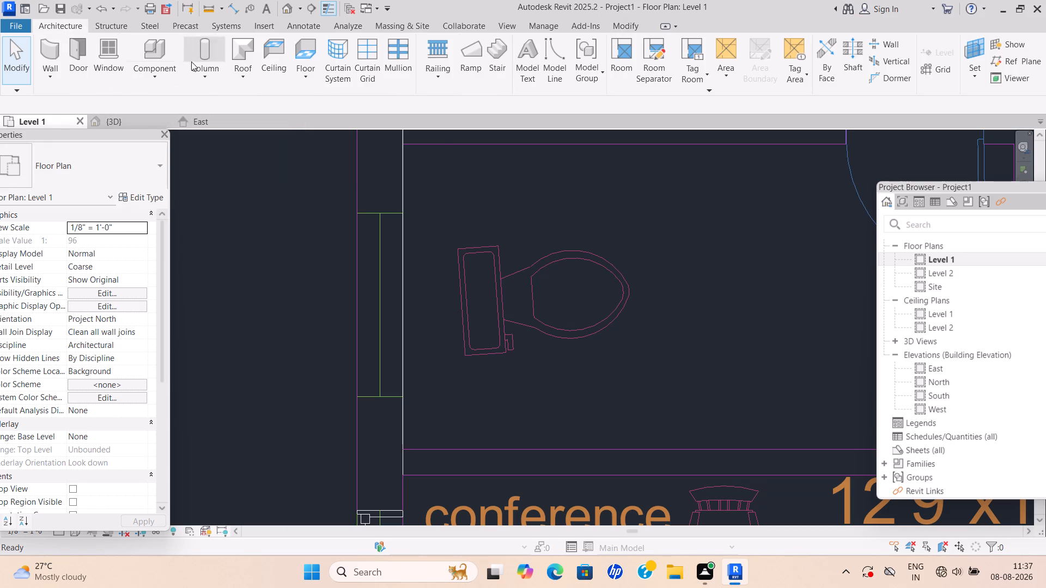
left_click(118, 70)
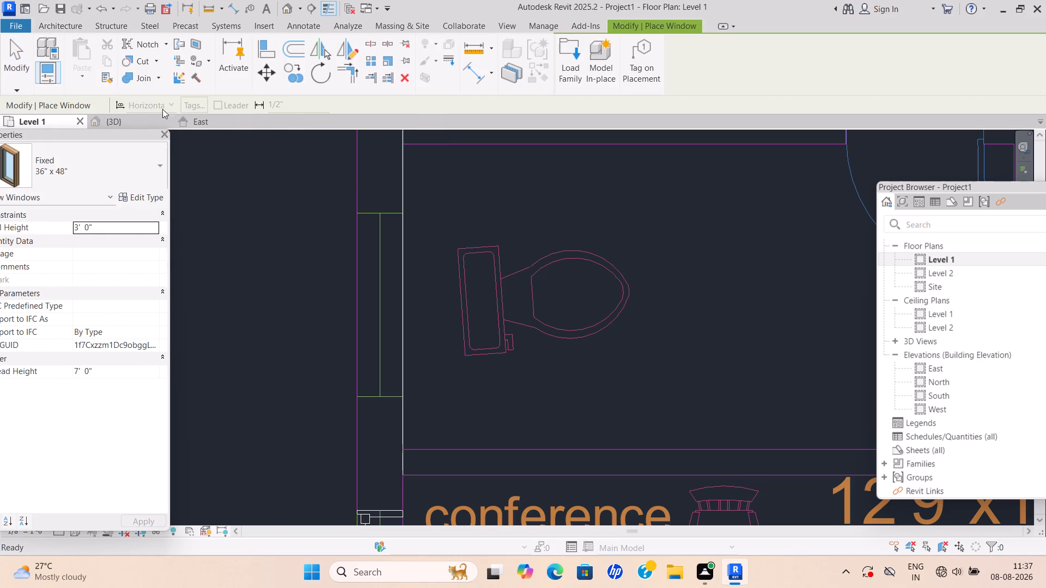
left_click(149, 197)
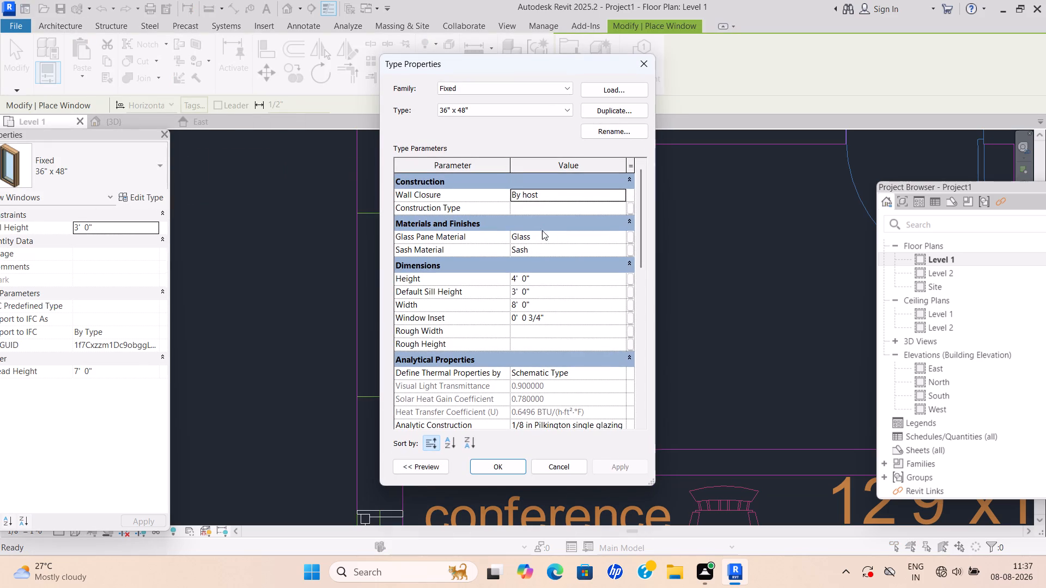
left_click(546, 301)
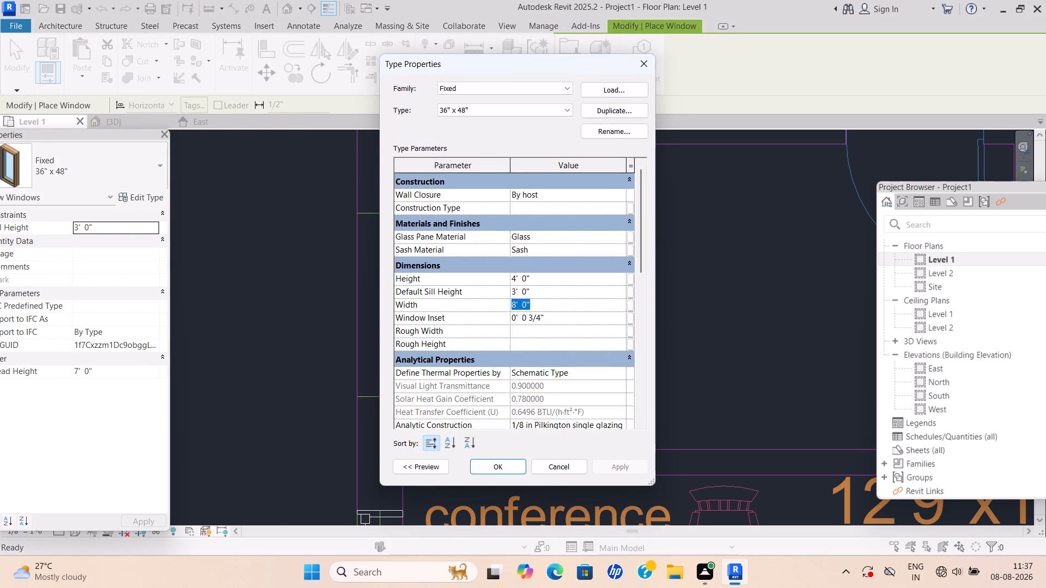
key("BackSpace")
key("BackSpace")
key("BackSpace")
key("BackSpace")
type("3'")
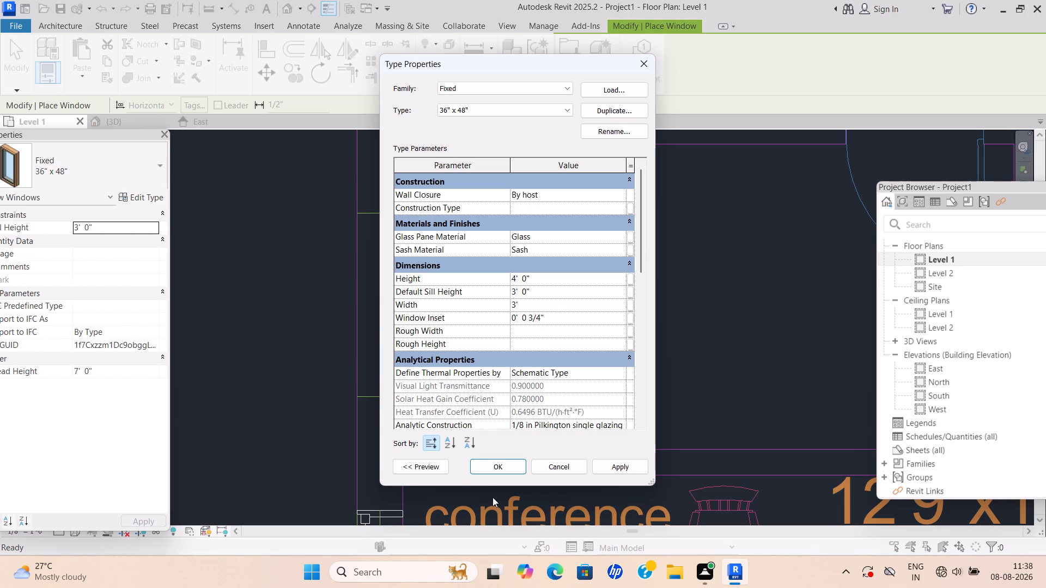
left_click(501, 468)
Place a Fixed 36" x 48" window at the green marked opening in the outer wall of the toilet adjoining the conference room.
middle_click_drag(394, 365, 406, 419)
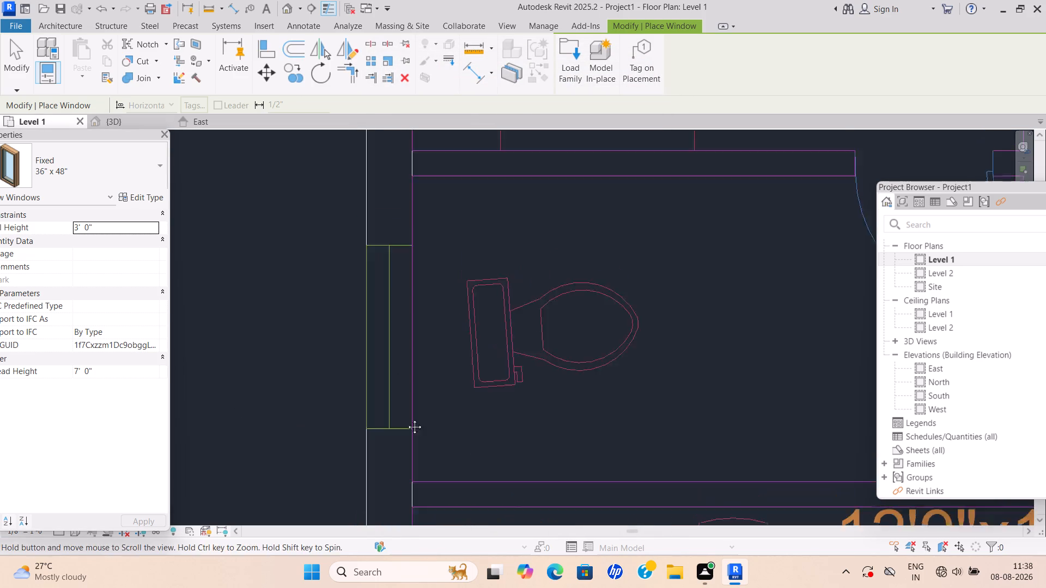
middle_click_drag(406, 419, 407, 437)
scroll(407, 437, "down", 1)
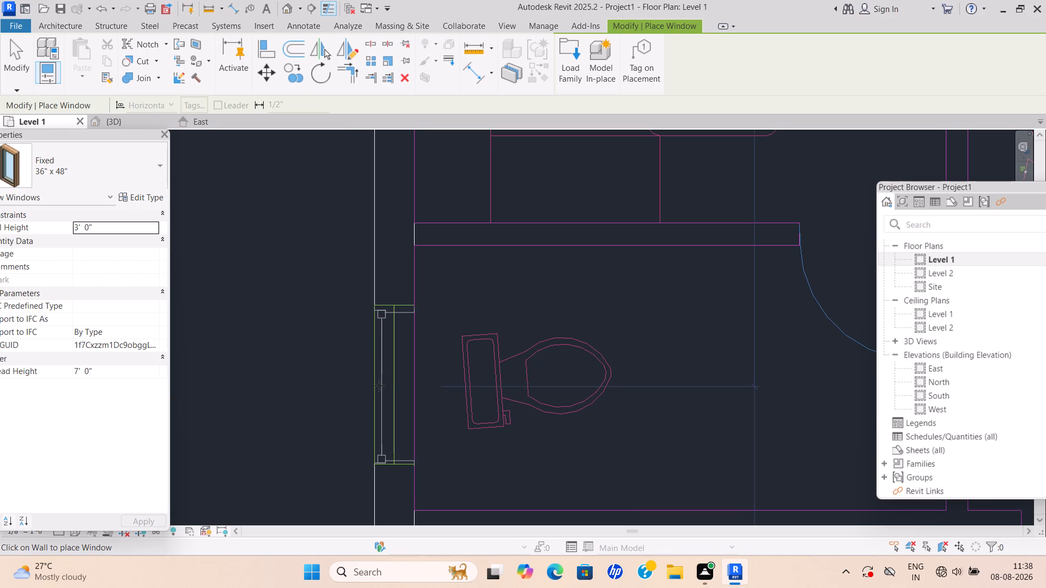
left_click(379, 385)
key("Escape")
key("Escape")
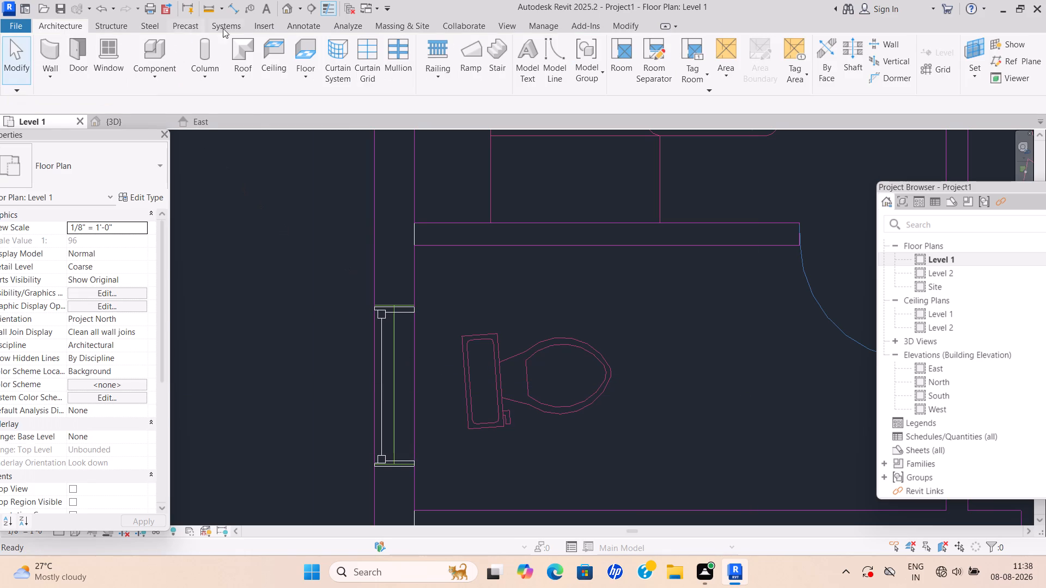
Align the upper end of the toilet window with the upper end line of its green marked opening.
left_click(627, 24)
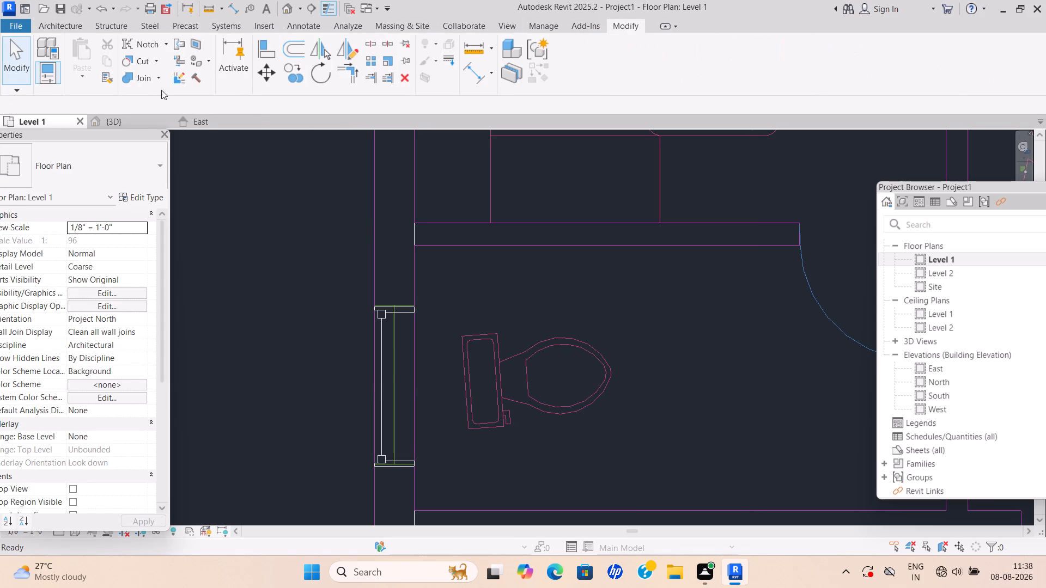
left_click(264, 51)
scroll(423, 369, "up", 3)
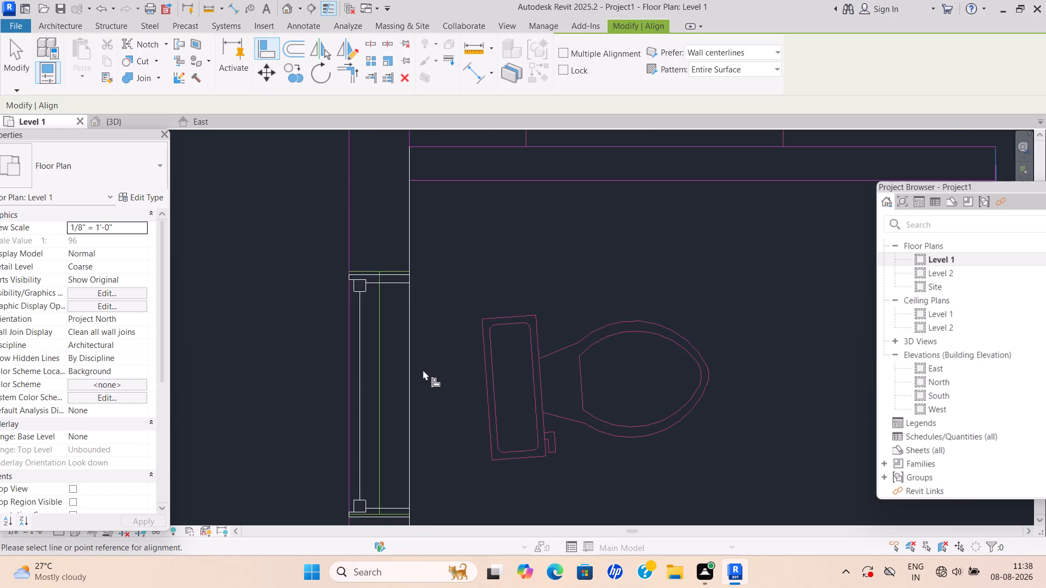
middle_click_drag(409, 405, 389, 307)
scroll(389, 307, "down", 1)
middle_click_drag(364, 268, 378, 401)
scroll(396, 333, "up", 2)
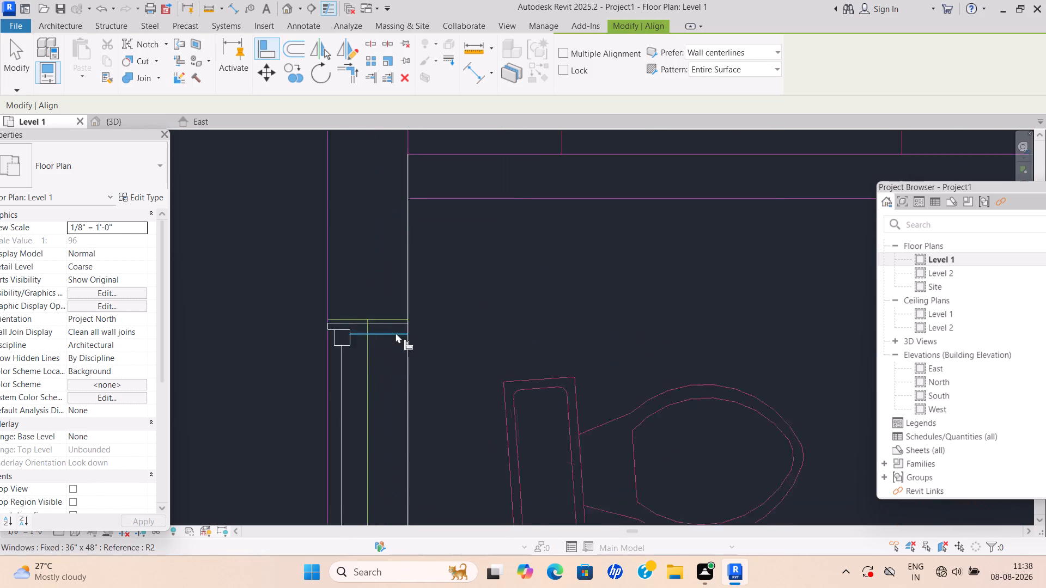
scroll(396, 333, "up", 2)
left_click(401, 314)
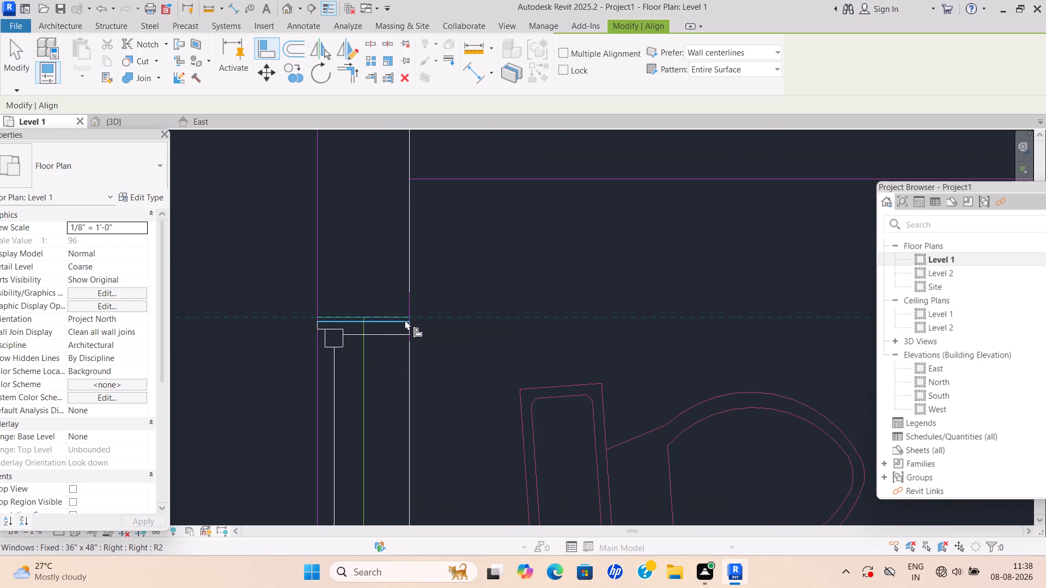
left_click(399, 320)
key("Escape")
Examine the placed windows across the plan, especially in the h.r room and conference room, against their green marked openings.
scroll(403, 329, "down", 4)
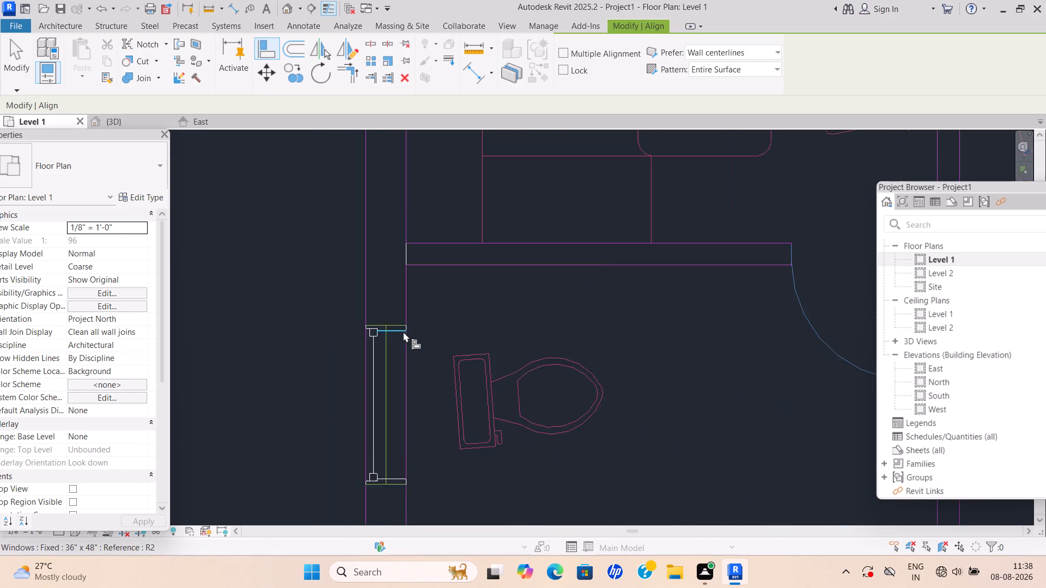
scroll(403, 332, "down", 6)
middle_click_drag(400, 326, 381, 470)
middle_click_drag(376, 295, 324, 488)
scroll(336, 306, "down", 3)
middle_click_drag(338, 309, 287, 465)
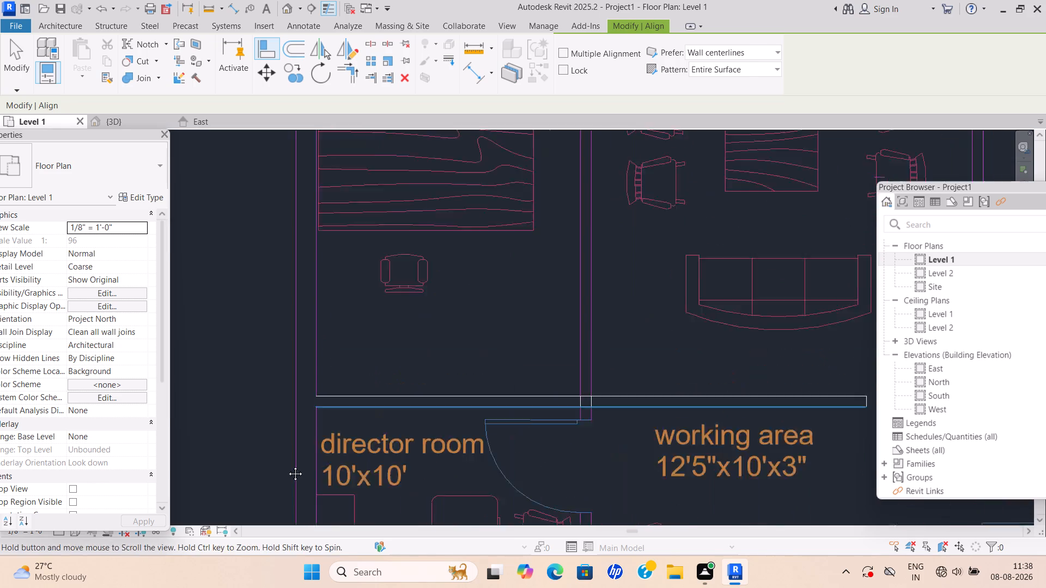
middle_click_drag(287, 465, 274, 480)
scroll(287, 465, "down", 8)
middle_click_drag(300, 389, 321, 311)
middle_click_drag(430, 454, 430, 356)
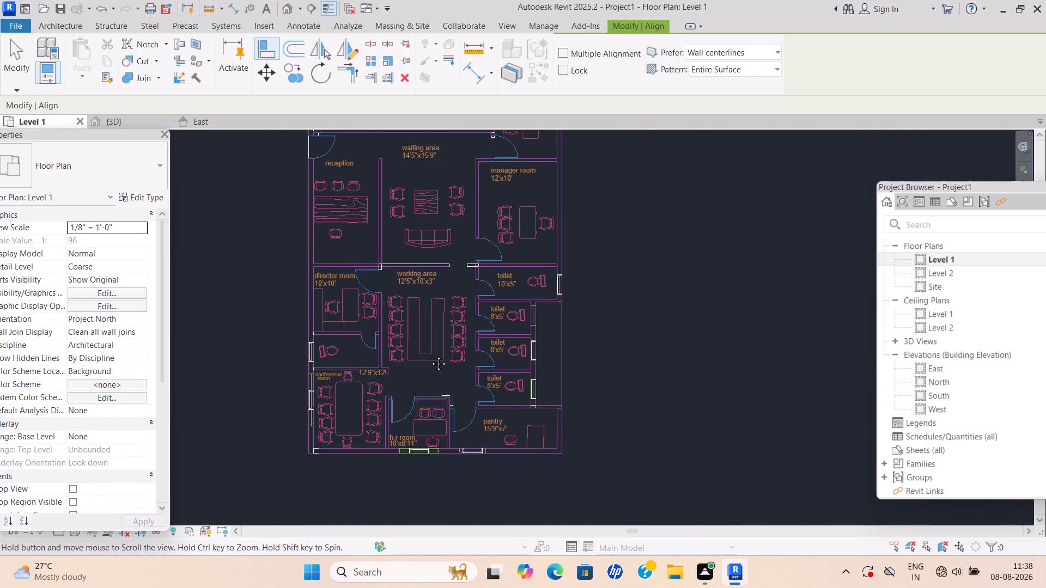
middle_click_drag(430, 356, 430, 355)
scroll(453, 317, "down", 1)
middle_click_drag(454, 317, 460, 327)
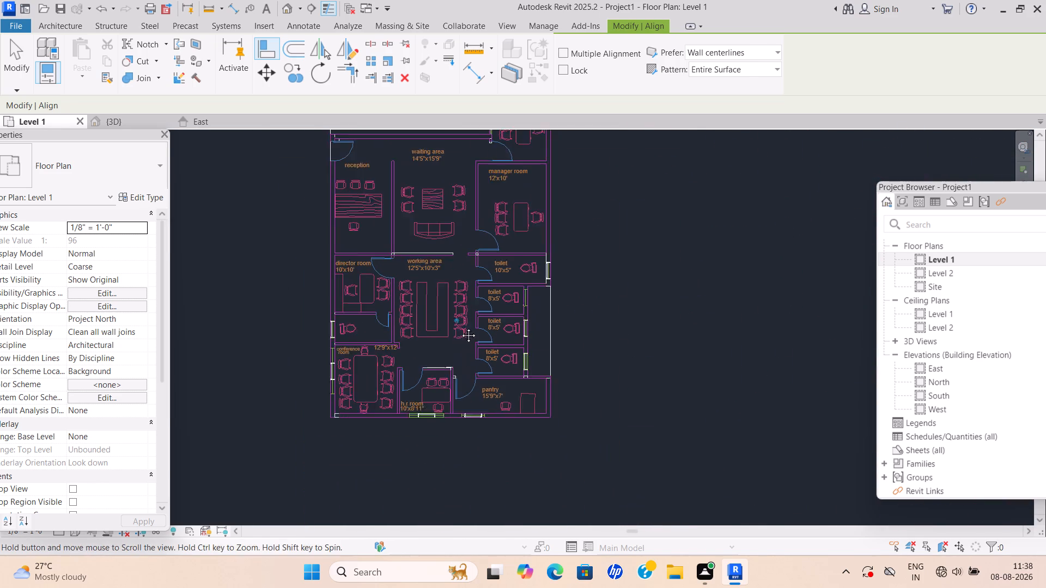
middle_click_drag(460, 327, 448, 388)
scroll(440, 363, "up", 5)
scroll(438, 356, "down", 3)
middle_click_drag(438, 354, 470, 277)
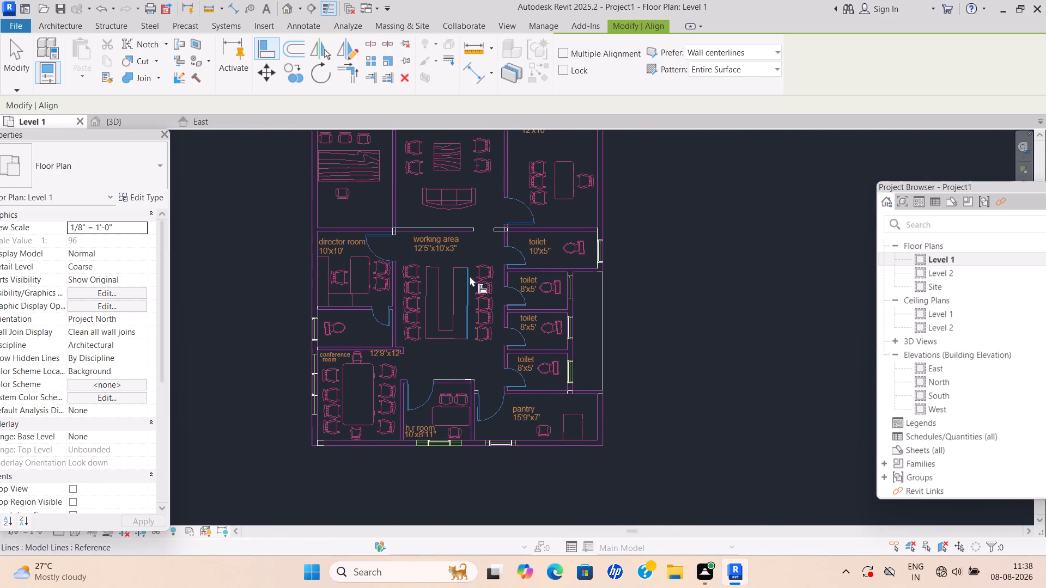
scroll(397, 391, "up", 5)
key("Escape")
scroll(492, 309, "down", 1)
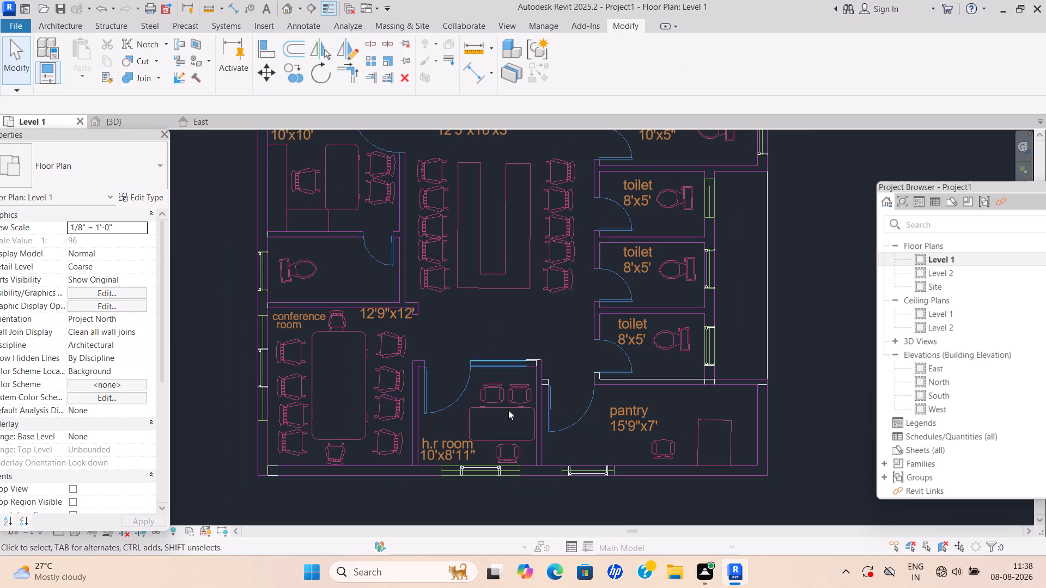
scroll(498, 475, "up", 12)
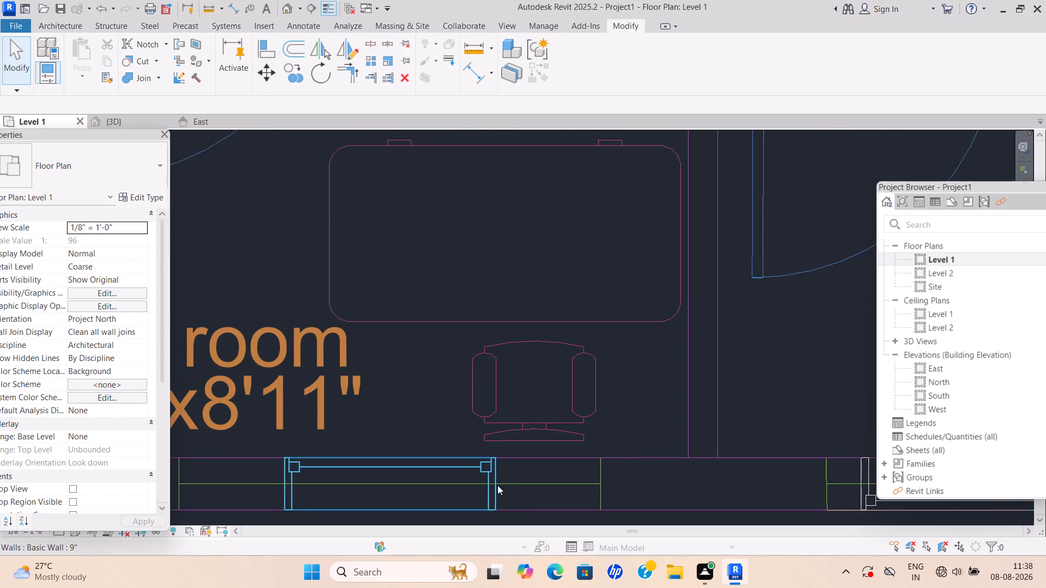
scroll(497, 485, "down", 3)
middle_click_drag(497, 485, 489, 450)
scroll(467, 449, "down", 2)
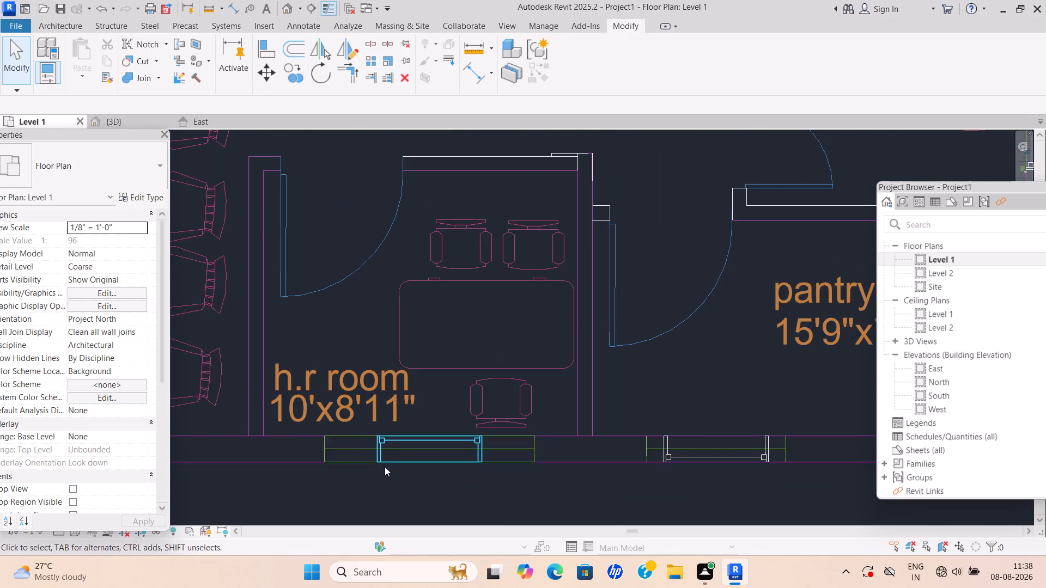
scroll(381, 461, "down", 5)
scroll(309, 446, "down", 2)
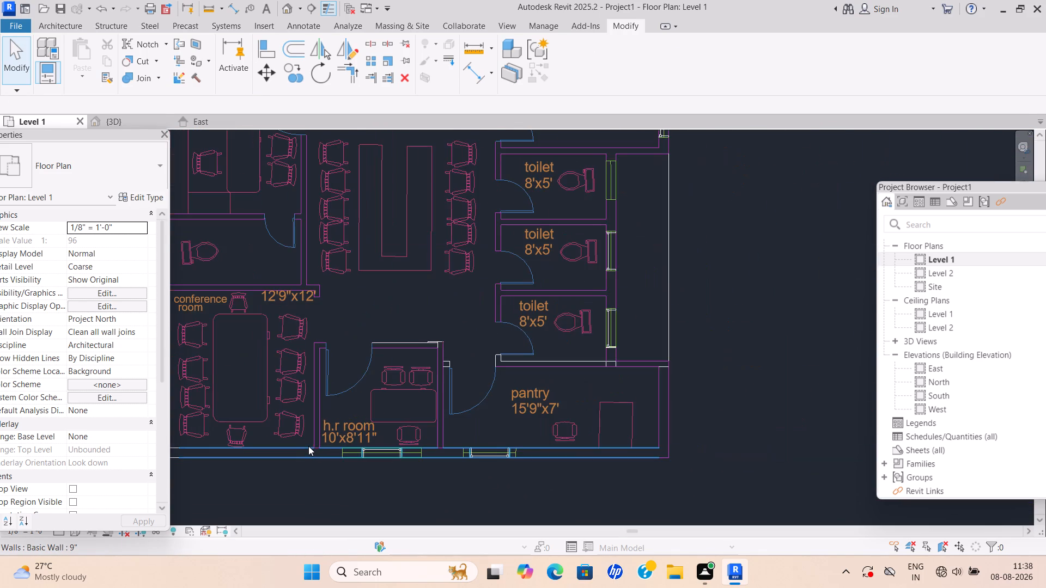
middle_click_drag(311, 446, 427, 442)
middle_click_drag(279, 366, 291, 391)
scroll(288, 387, "up", 7)
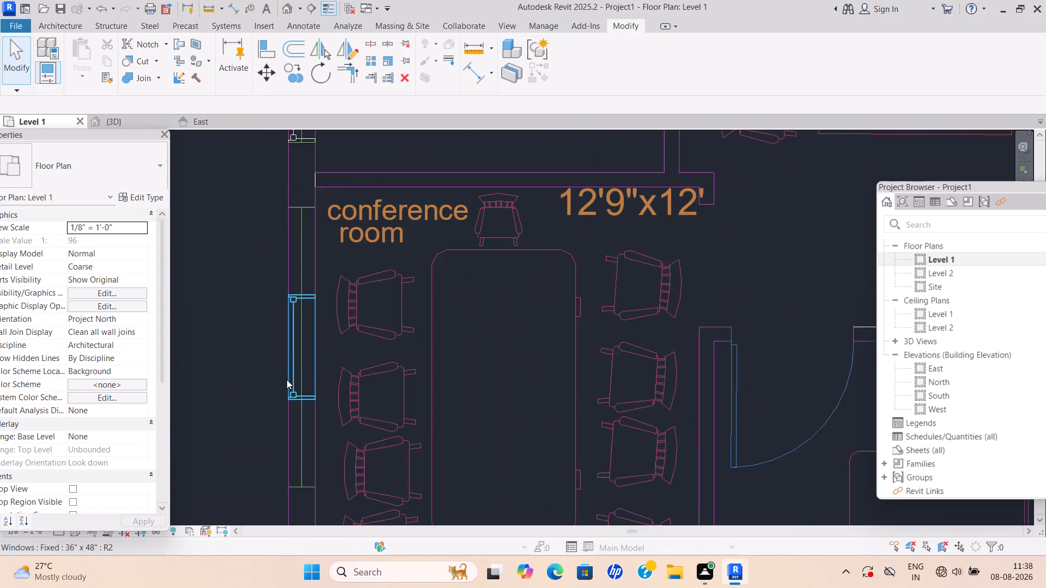
Delete the Fixed window at the green marked opening in the h.r room's outer wall.
scroll(287, 379, "up", 1)
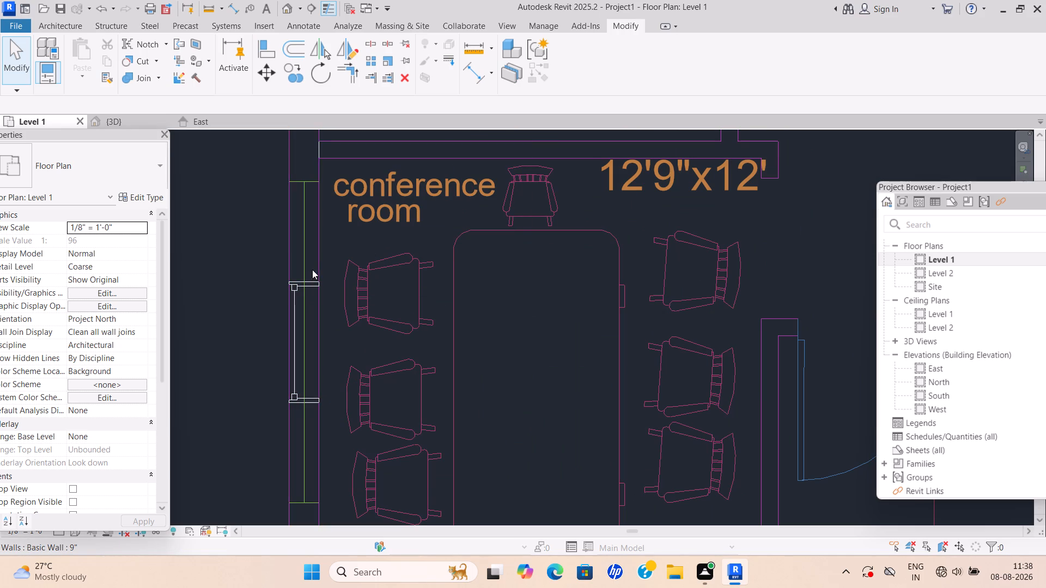
scroll(308, 280, "down", 5)
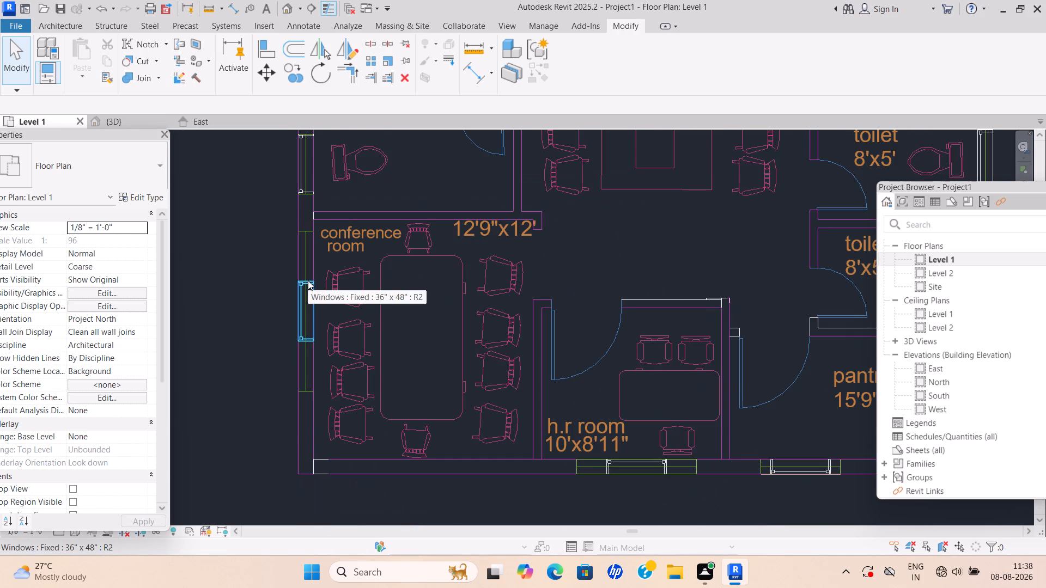
scroll(307, 276, "down", 3)
middle_click_drag(307, 276, 272, 302)
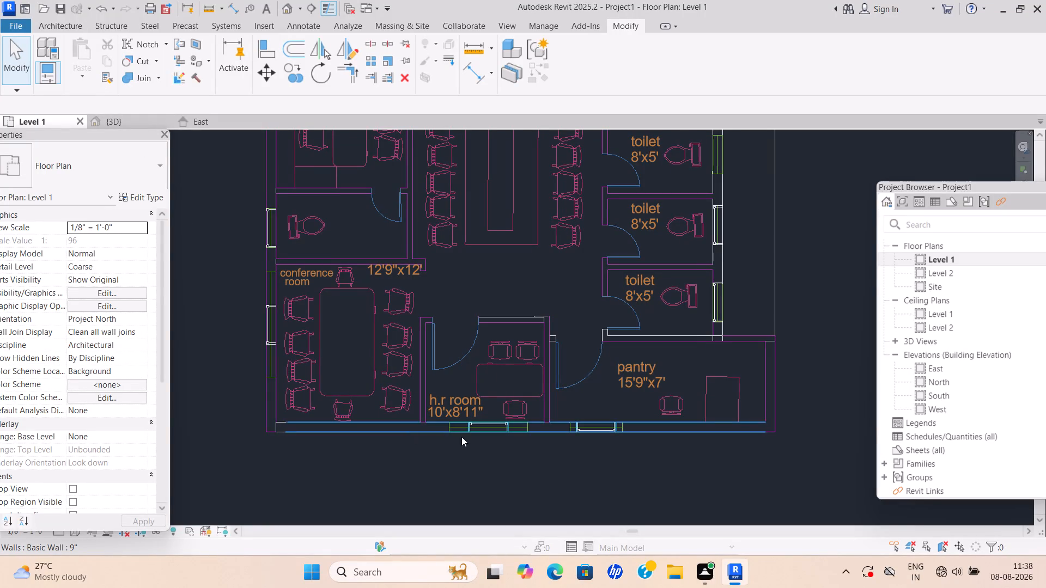
key("Escape")
scroll(504, 434, "up", 11)
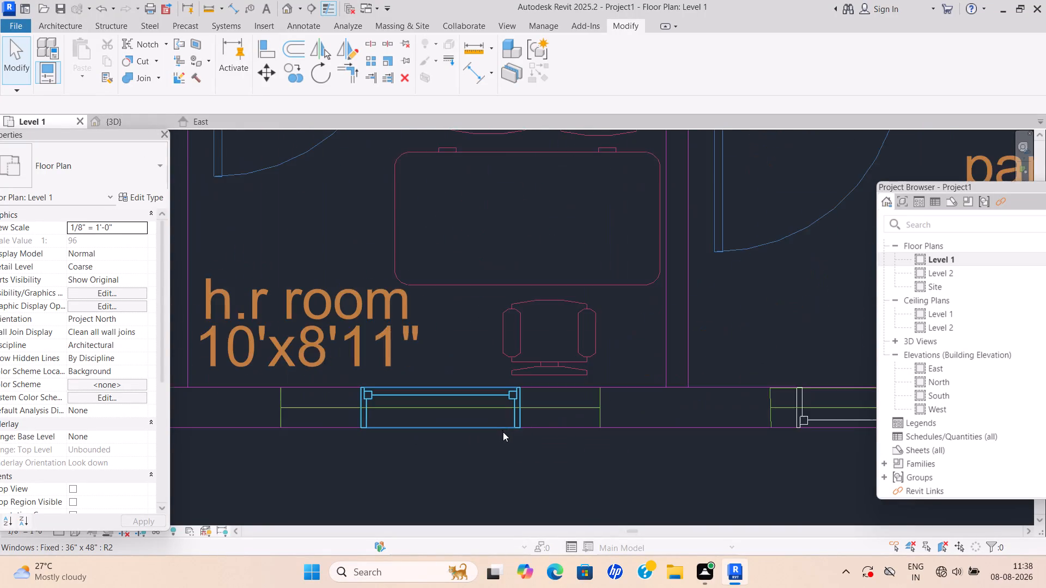
left_click(518, 417)
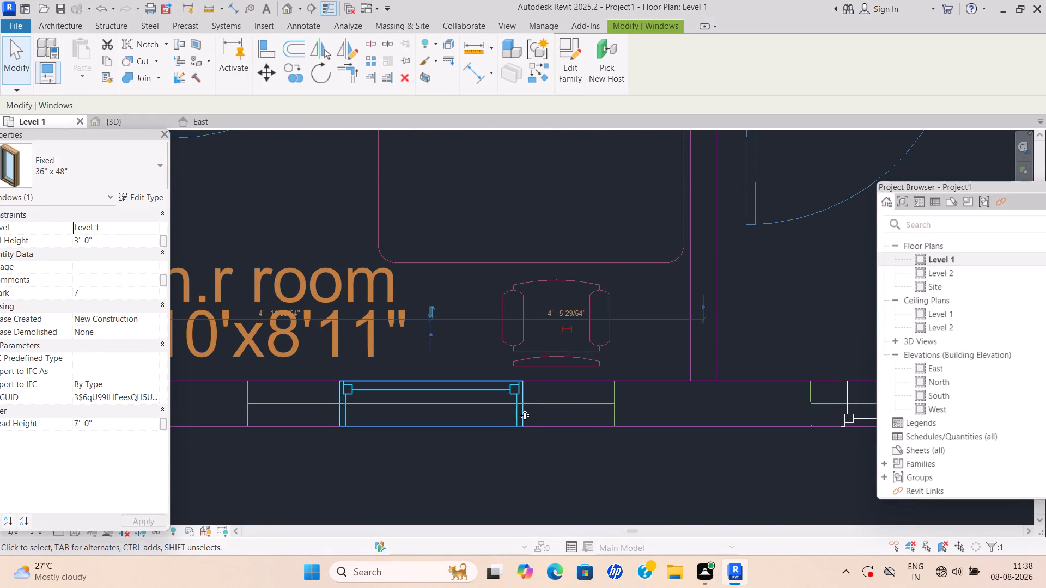
left_click(525, 415)
key("Delete")
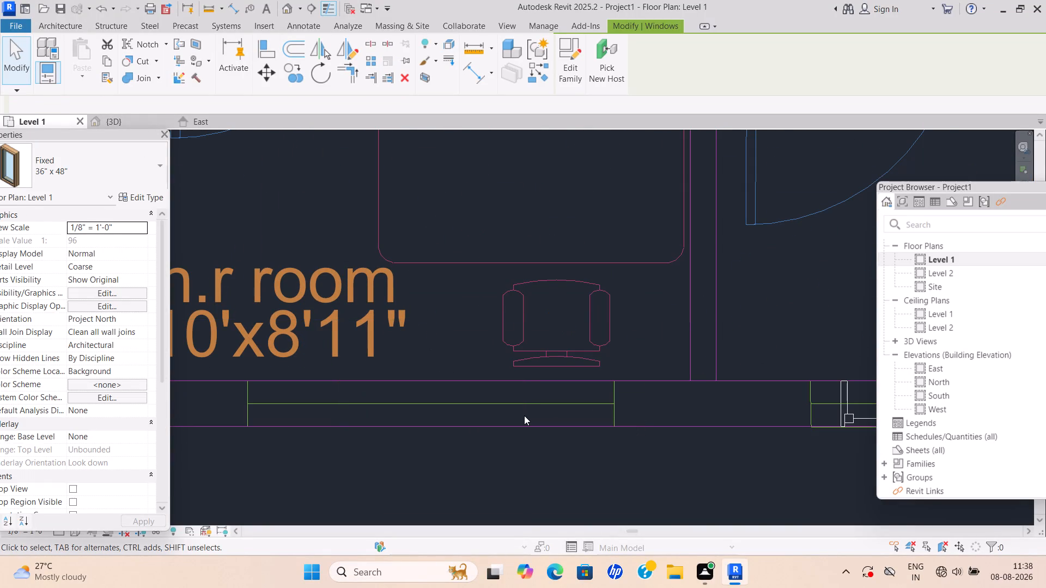
Set the width of the Fixed 36" x 48" window type to 6'.
scroll(648, 336, "down", 7)
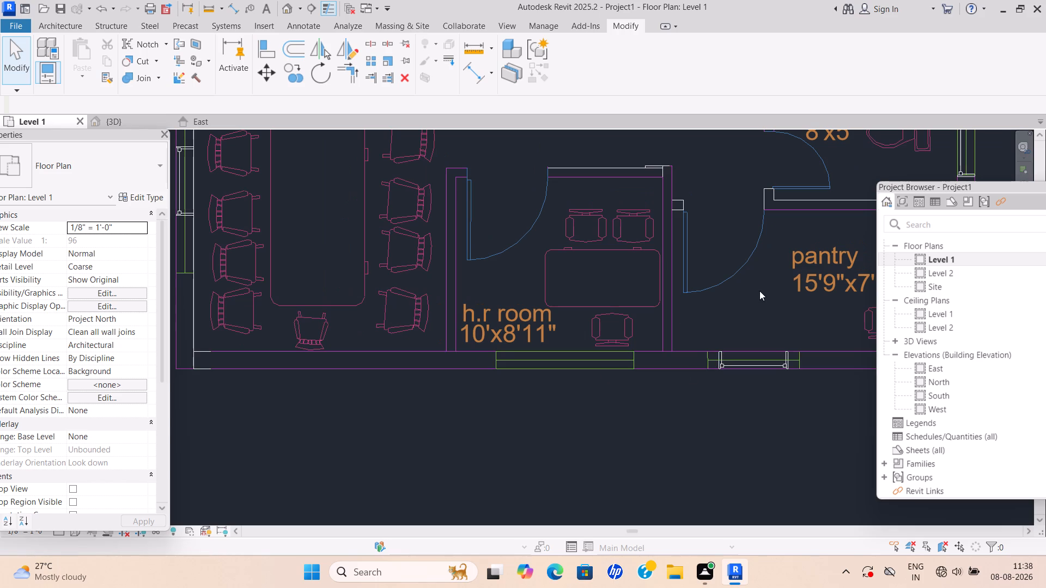
middle_click_drag(763, 291, 686, 370)
scroll(714, 423, "up", 5)
scroll(695, 482, "up", 1)
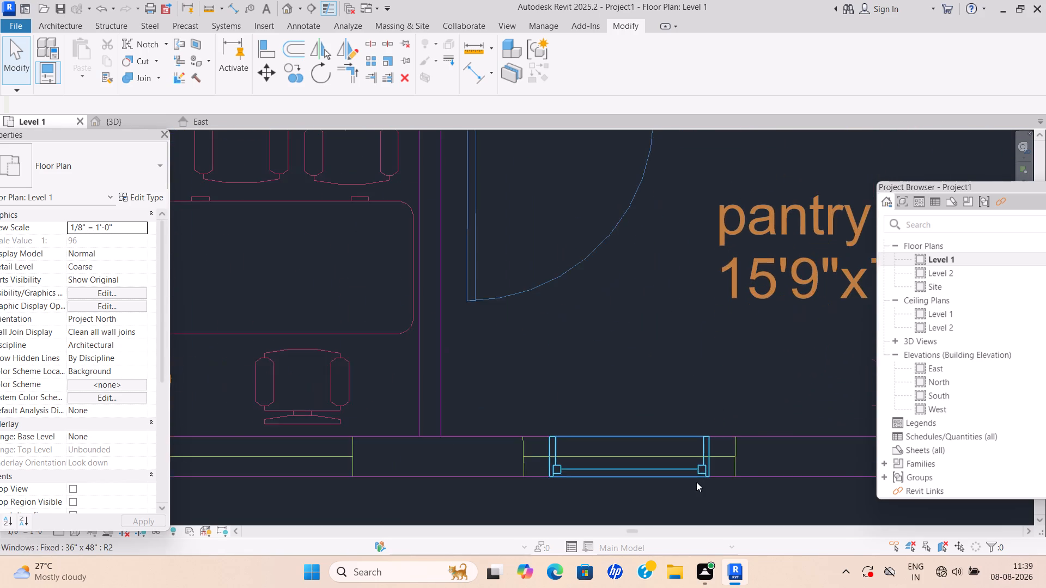
middle_click_drag(701, 479, 711, 443)
scroll(713, 438, "up", 4)
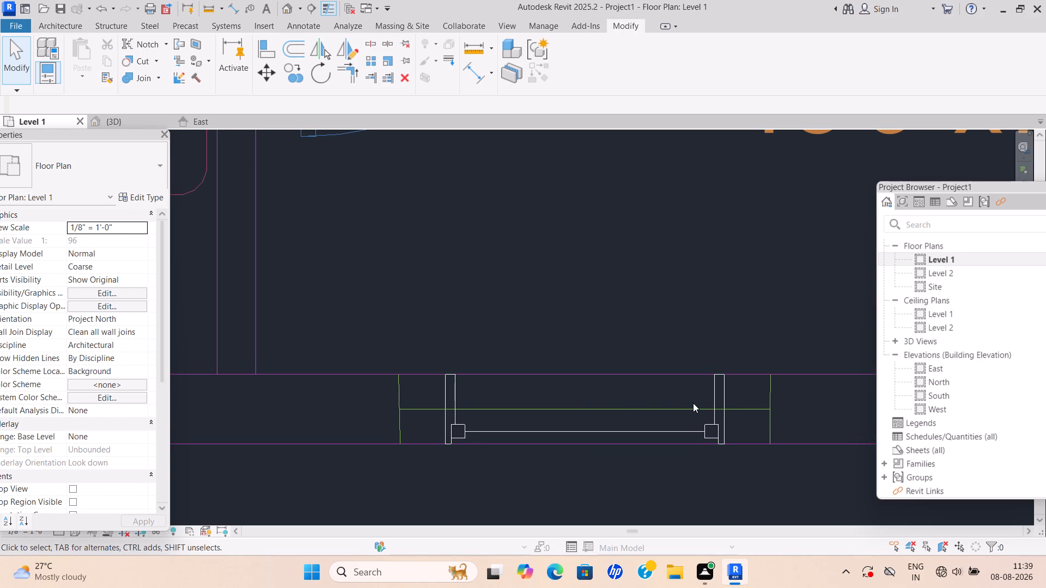
key("Escape")
left_click(52, 20)
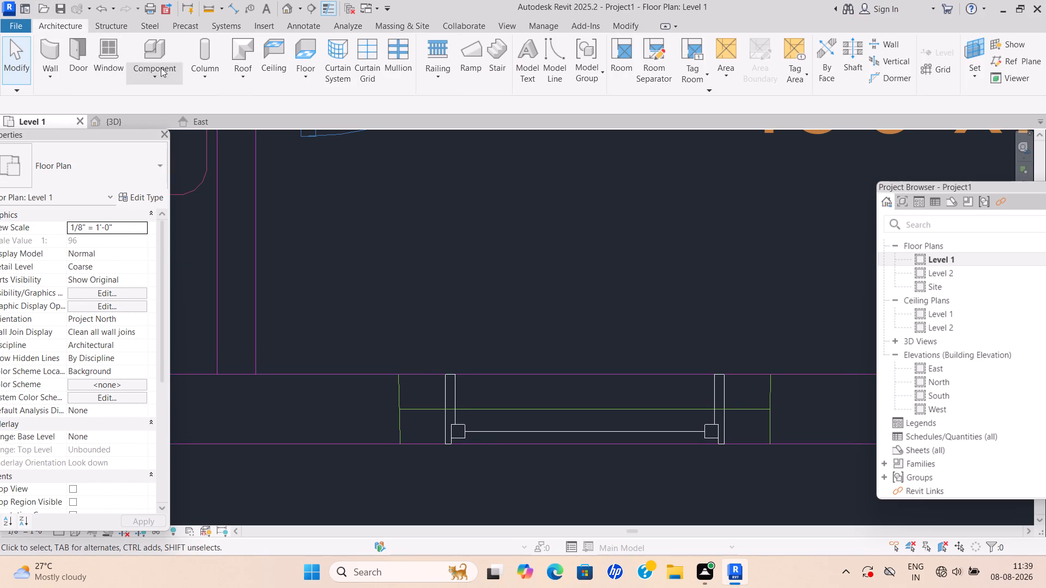
left_click(119, 68)
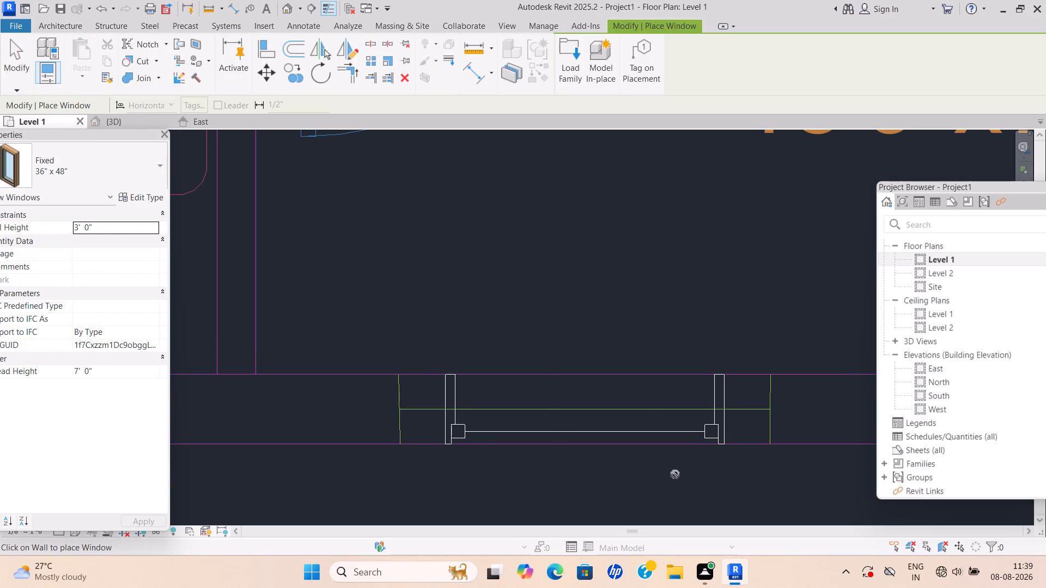
left_click(149, 199)
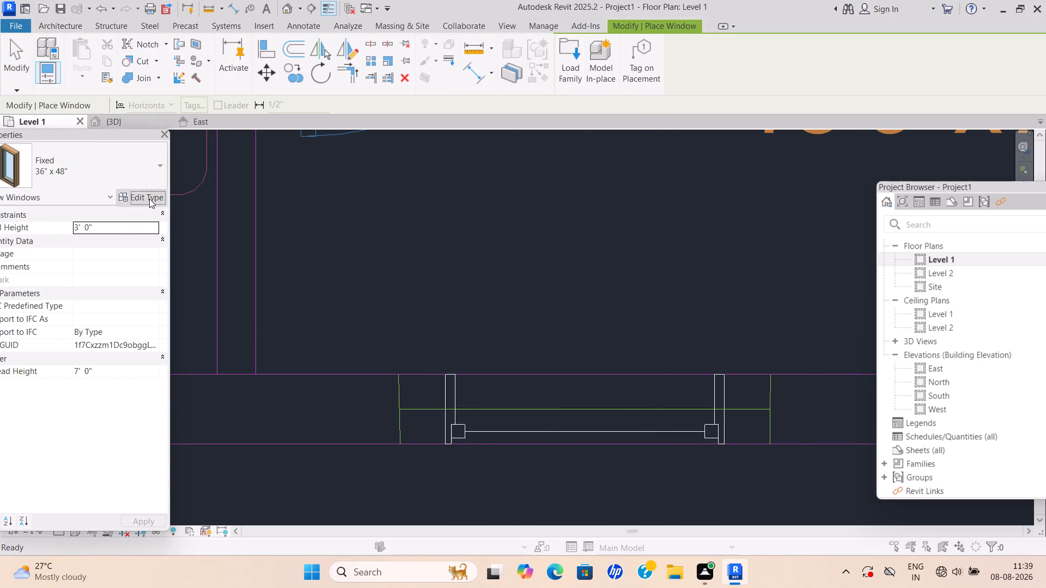
left_click(552, 306)
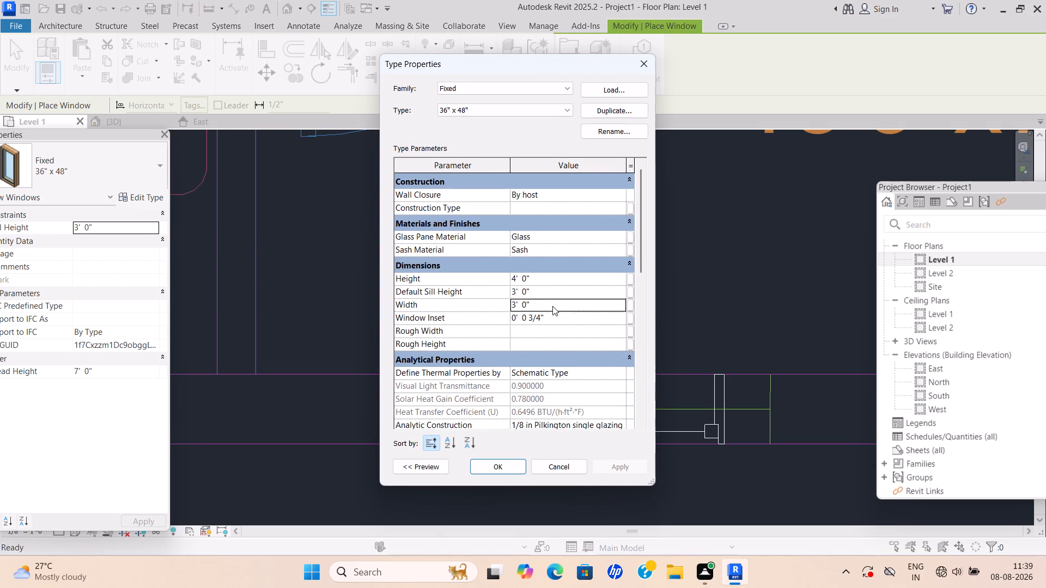
key("BackSpace")
key("BackSpace")
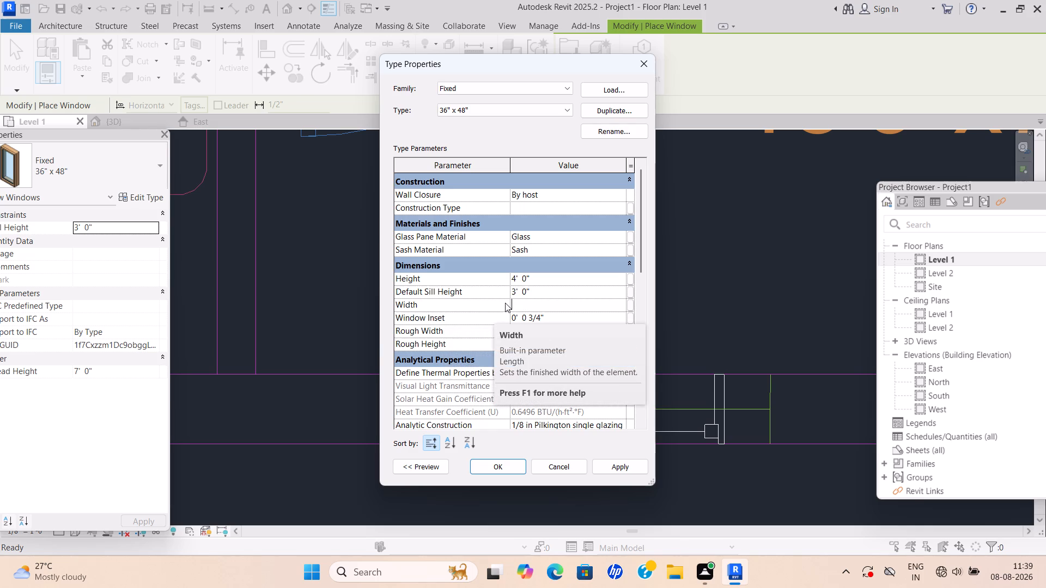
type("6'")
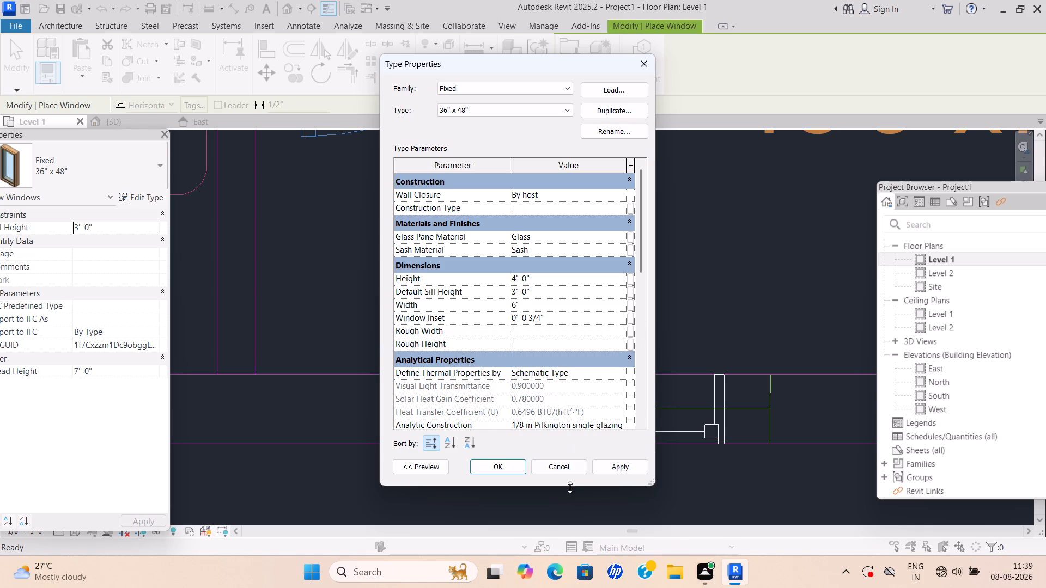
left_click(473, 464)
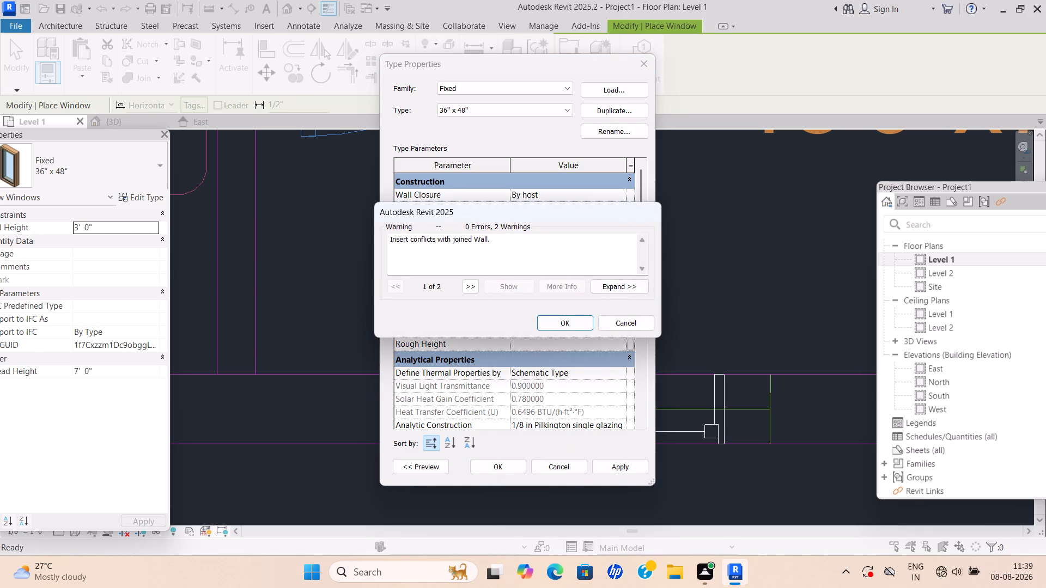
left_click(583, 325)
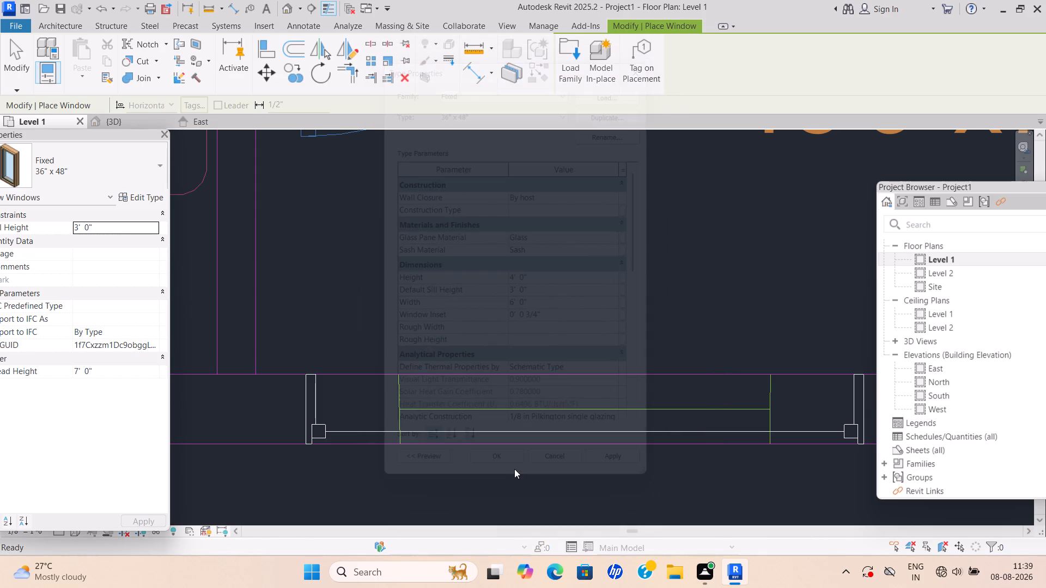
scroll(432, 429, "down", 1)
middle_click_drag(432, 429, 317, 464)
scroll(432, 429, "down", 1)
scroll(374, 459, "down", 1)
middle_click_drag(376, 459, 385, 457)
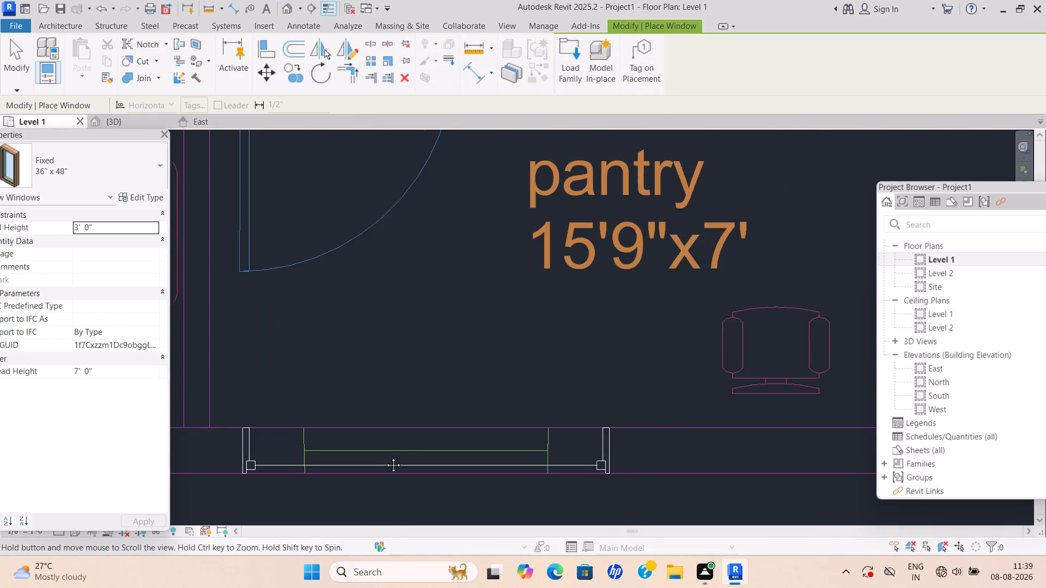
middle_click_drag(385, 457, 458, 427)
key("Escape")
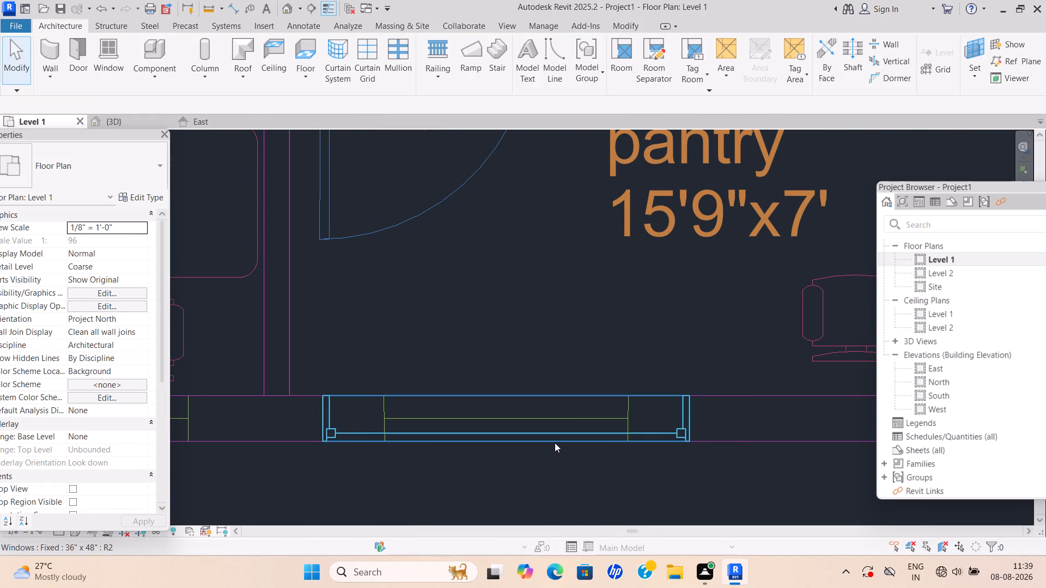
Delete the Fixed window at the green marked opening in the pantry's outer wall.
scroll(555, 443, "down", 3)
middle_click_drag(554, 443, 481, 460)
key("Escape")
key("Escape")
scroll(543, 438, "up", 1)
scroll(543, 438, "down", 3)
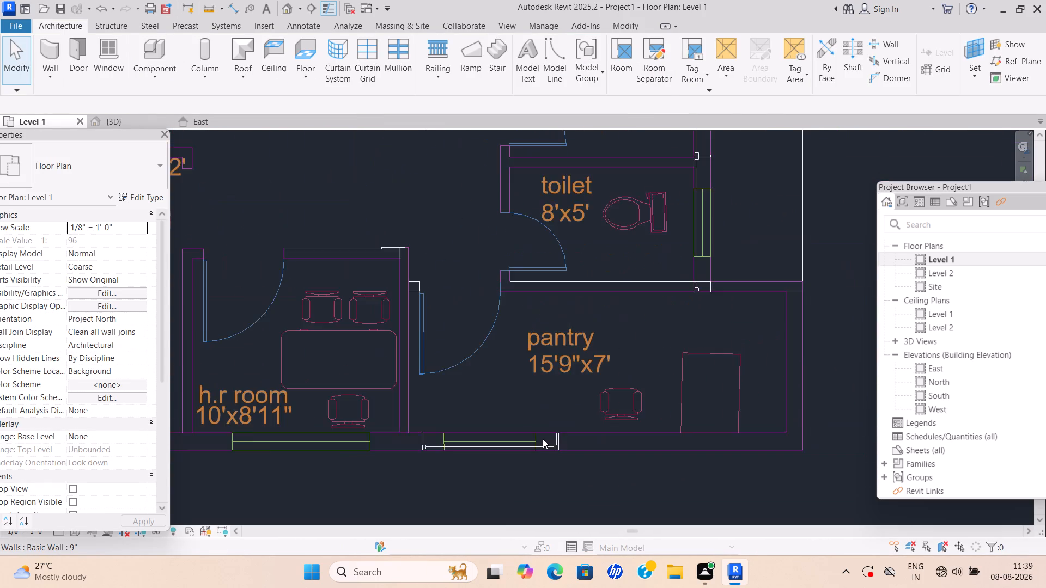
scroll(543, 439, "down", 6)
scroll(531, 437, "up", 3)
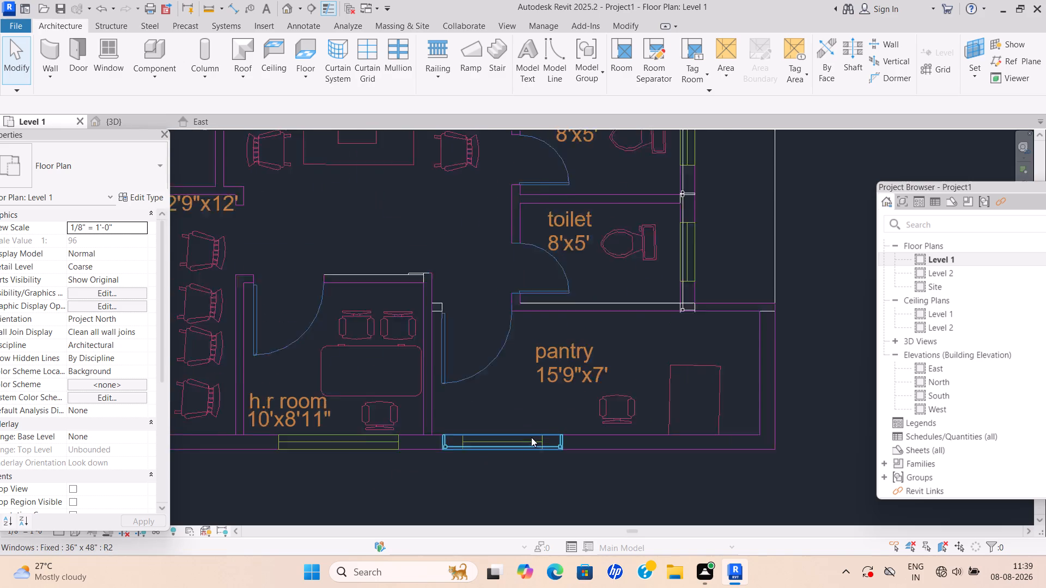
scroll(531, 437, "up", 2)
scroll(445, 458, "up", 3)
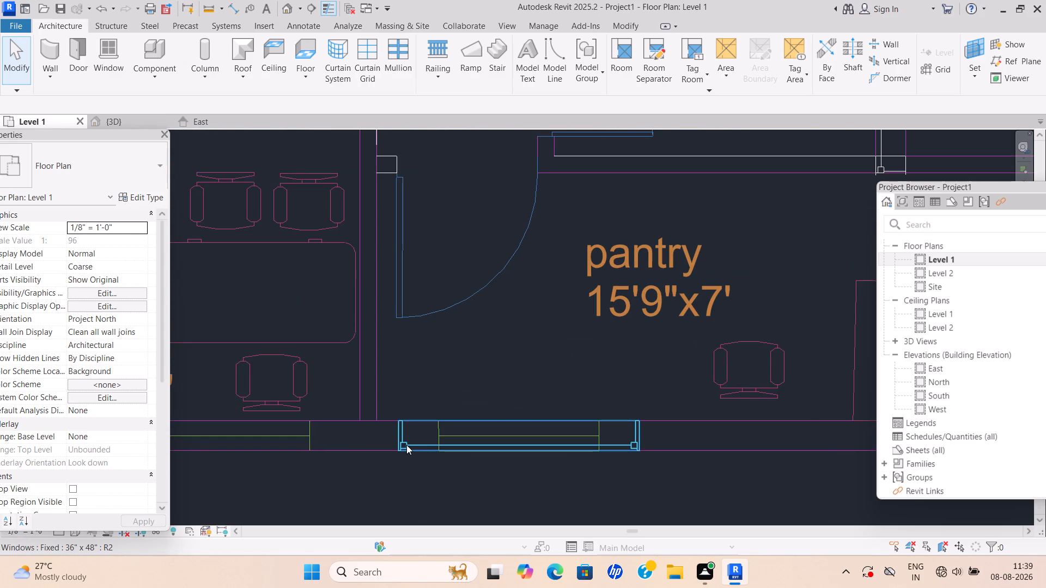
left_click(406, 445)
key("Delete")
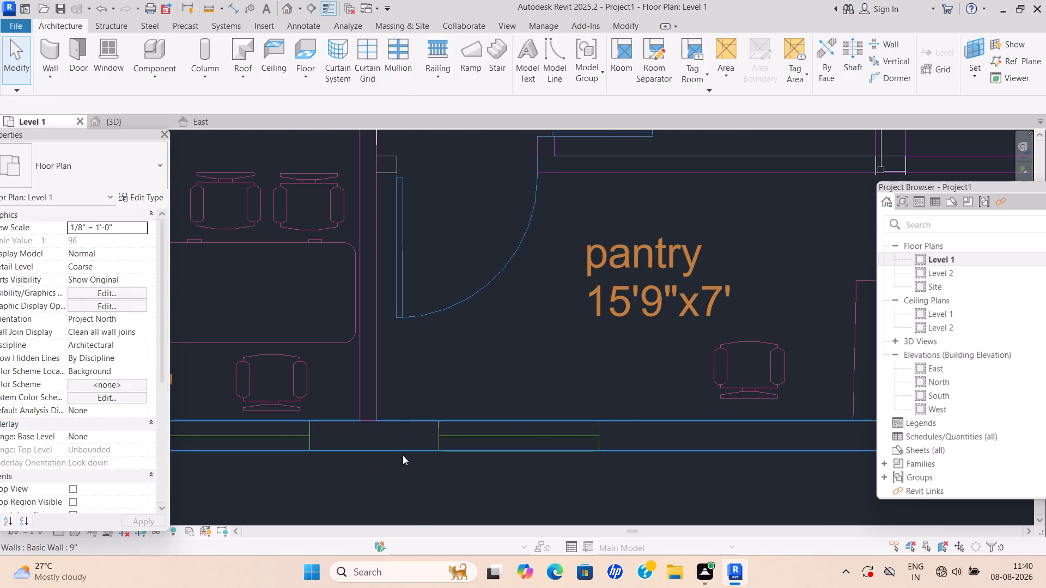
Enter 6' as the width of the Fixed 36" x 48" window type for the h.r room opening.
scroll(370, 462, "down", 3)
middle_click_drag(359, 454, 398, 419)
scroll(260, 412, "up", 1)
middle_click_drag(263, 411, 363, 427)
scroll(402, 427, "down", 3)
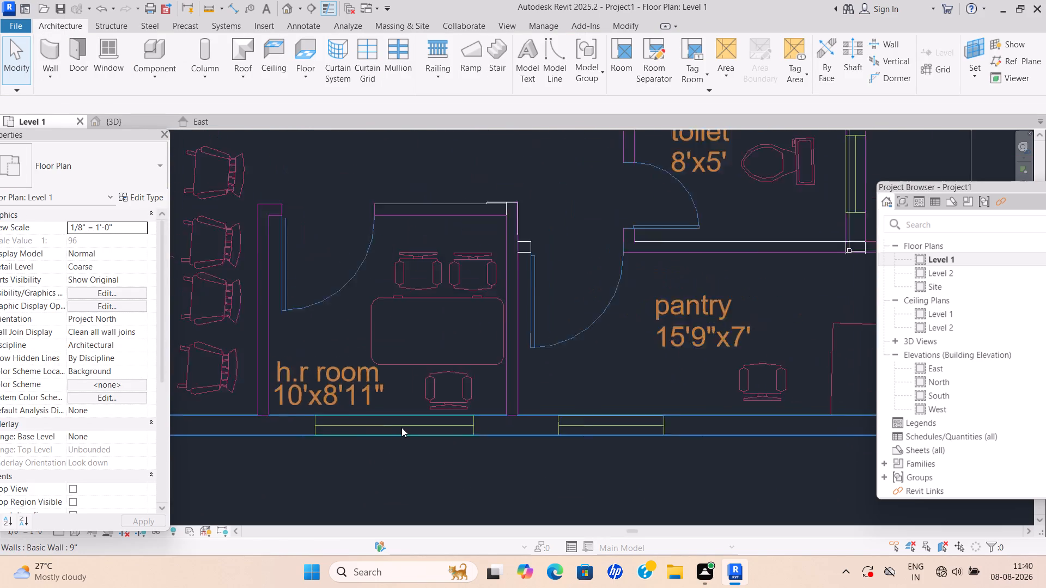
scroll(402, 427, "down", 5)
middle_click(404, 426)
scroll(404, 426, "up", 8)
middle_click_drag(398, 420, 398, 413)
scroll(398, 413, "up", 1)
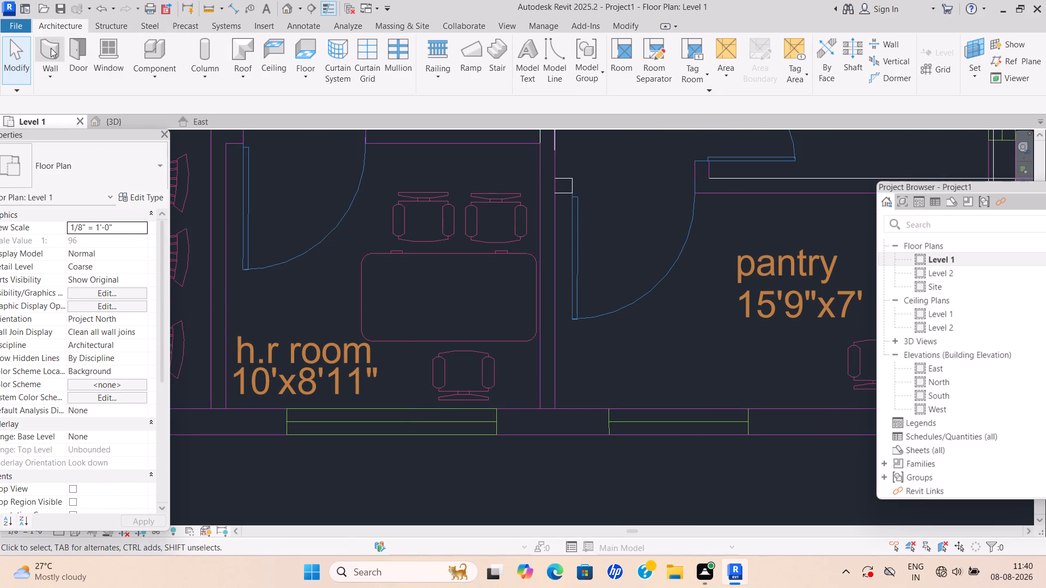
left_click(58, 27)
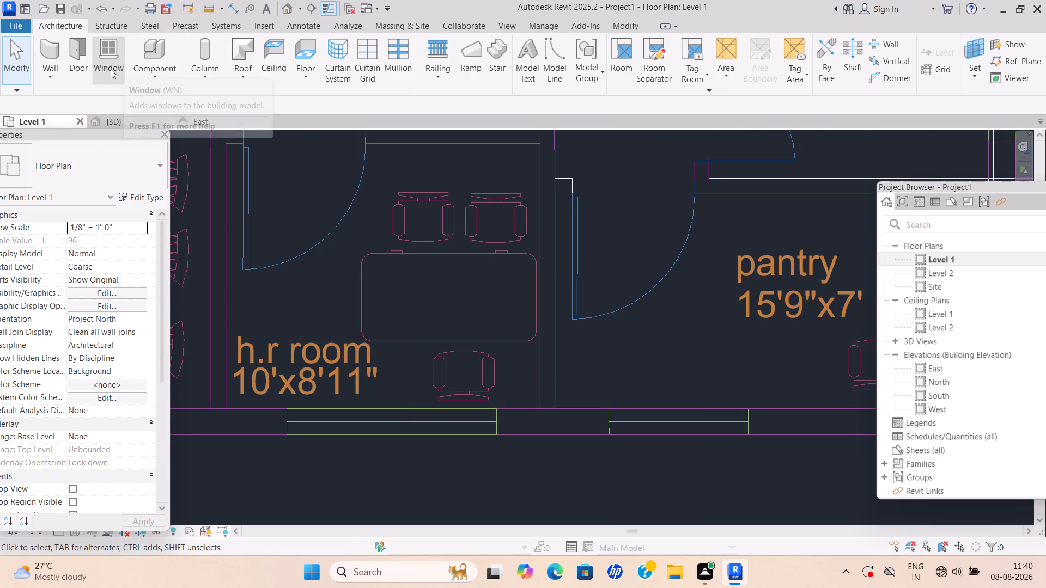
left_click(113, 75)
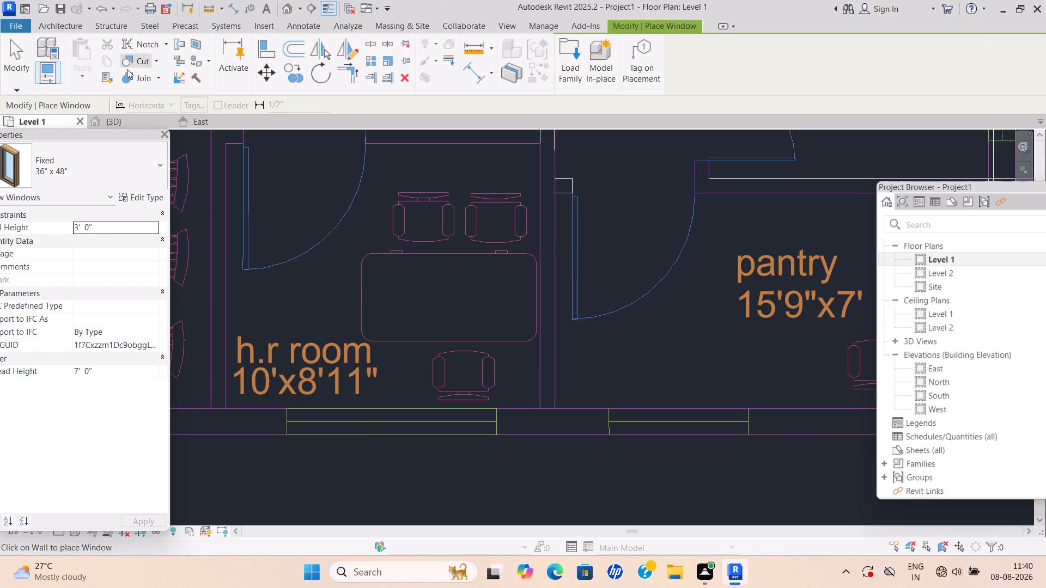
left_click(148, 195)
left_click(537, 305)
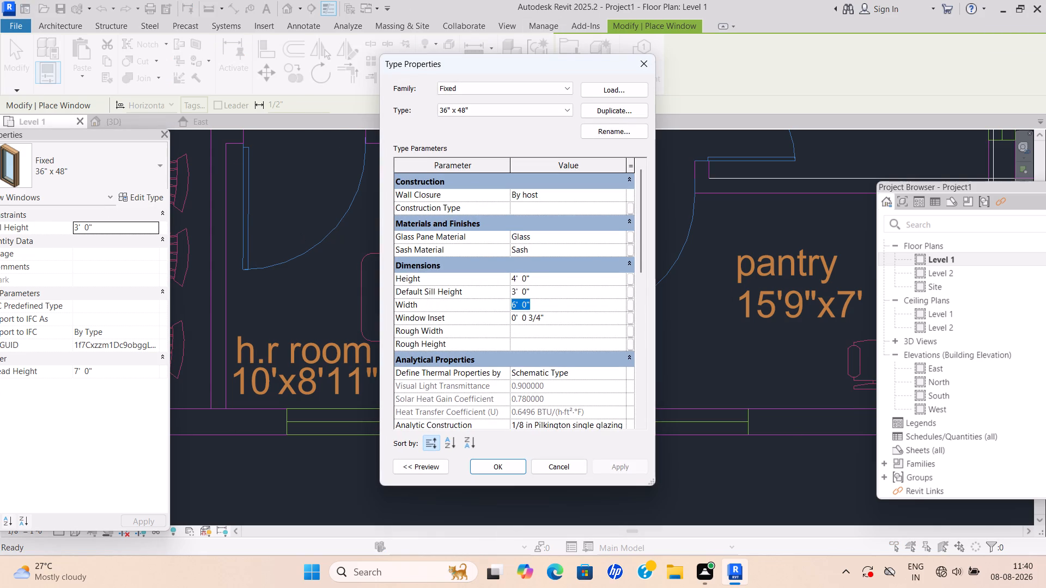
key("BackSpace")
type("6'")
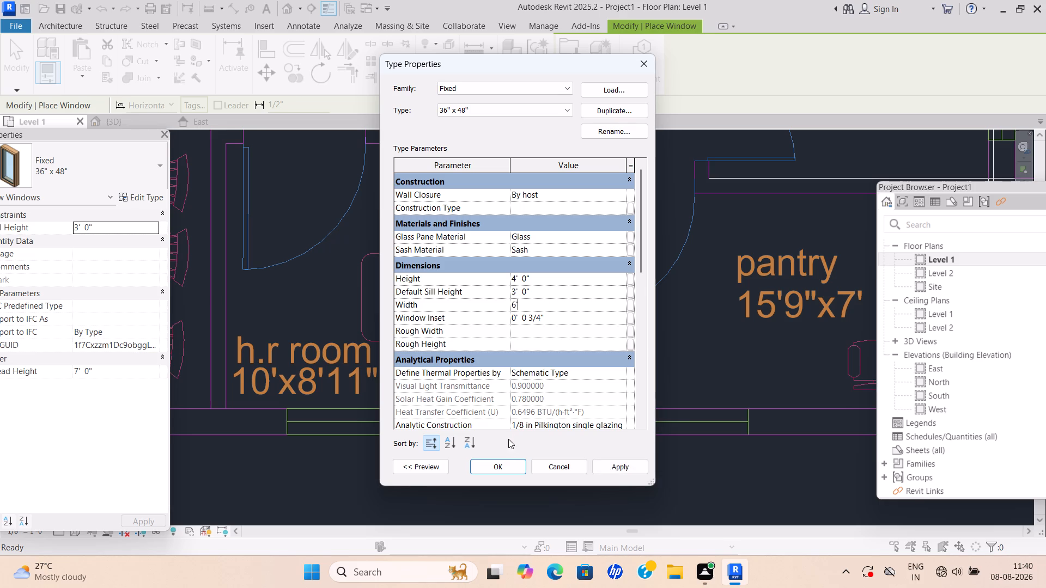
left_click(502, 467)
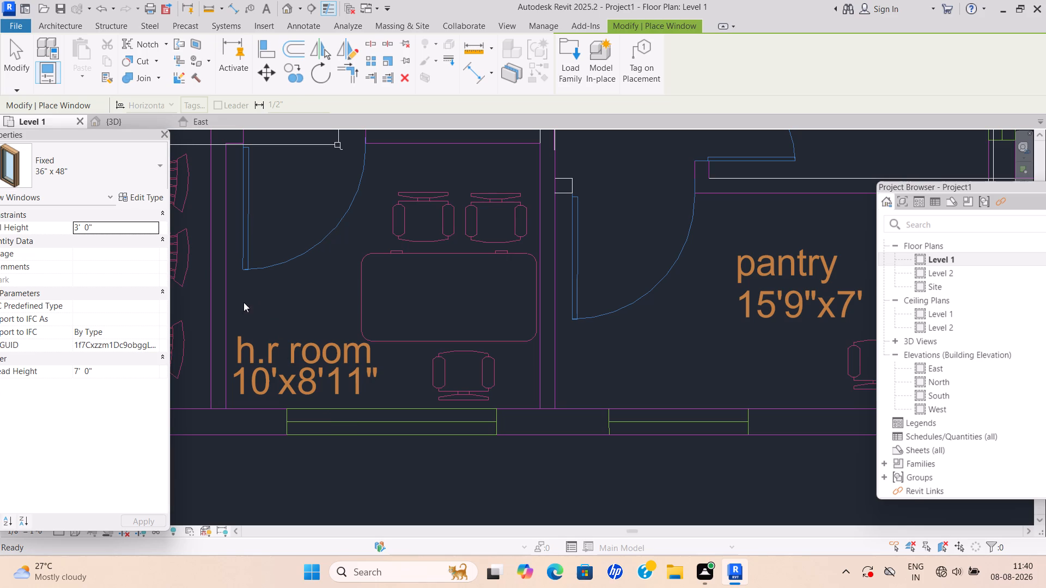
Place two overlapping Fixed 36" x 48" windows at the green marked opening in the h.r room's outer wall.
left_click(358, 420)
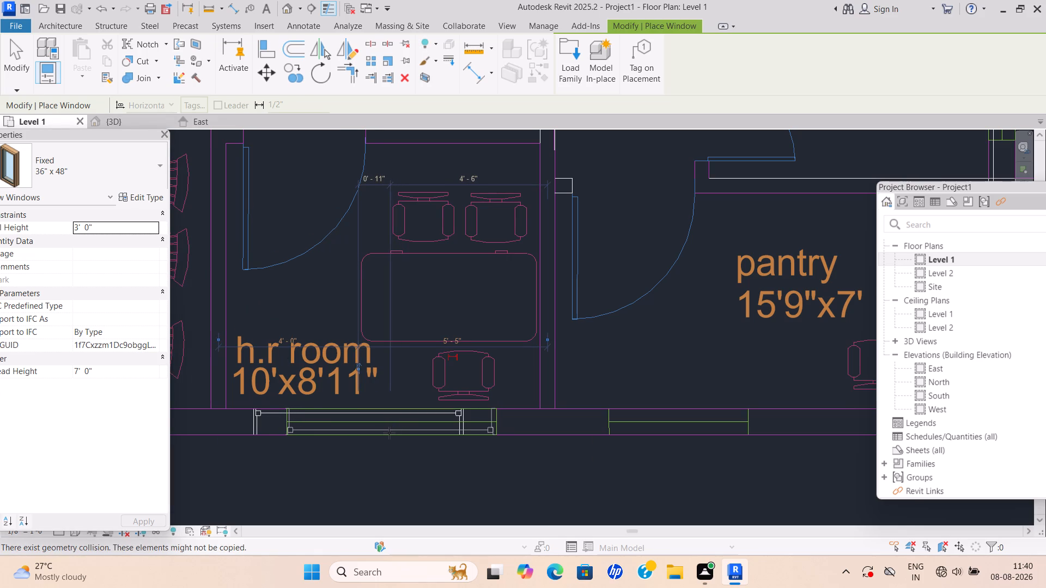
left_click(388, 433)
key("Escape")
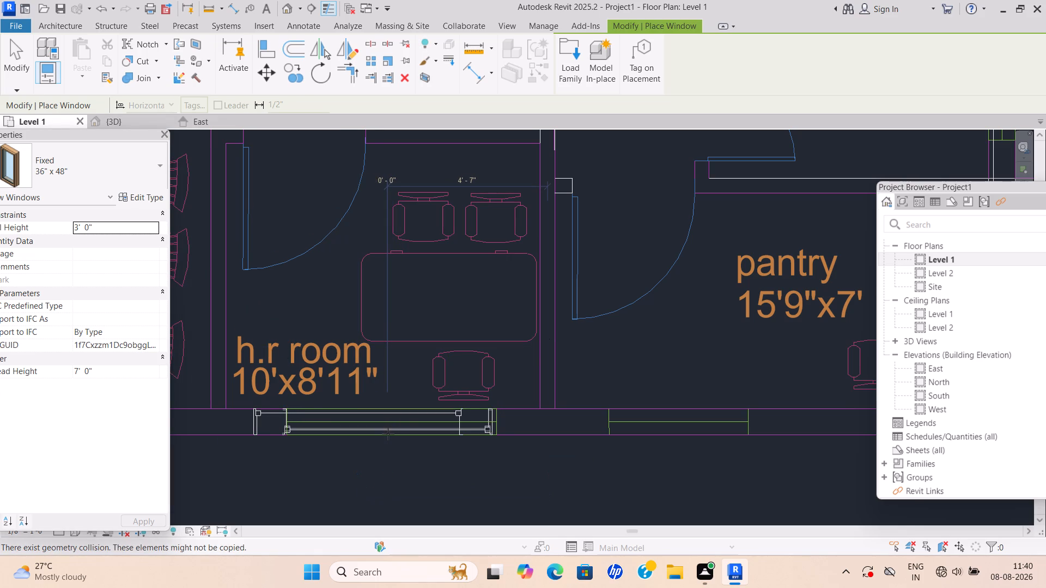
scroll(379, 428, "up", 5)
key("Escape")
scroll(403, 450, "down", 4)
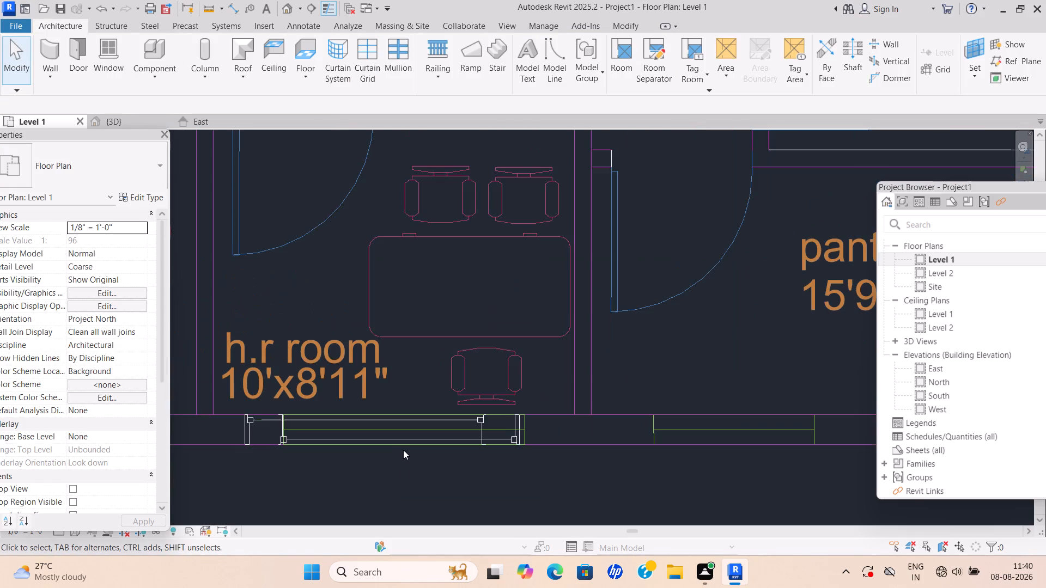
middle_click_drag(409, 454, 417, 463)
scroll(323, 440, "up", 1)
key("Escape")
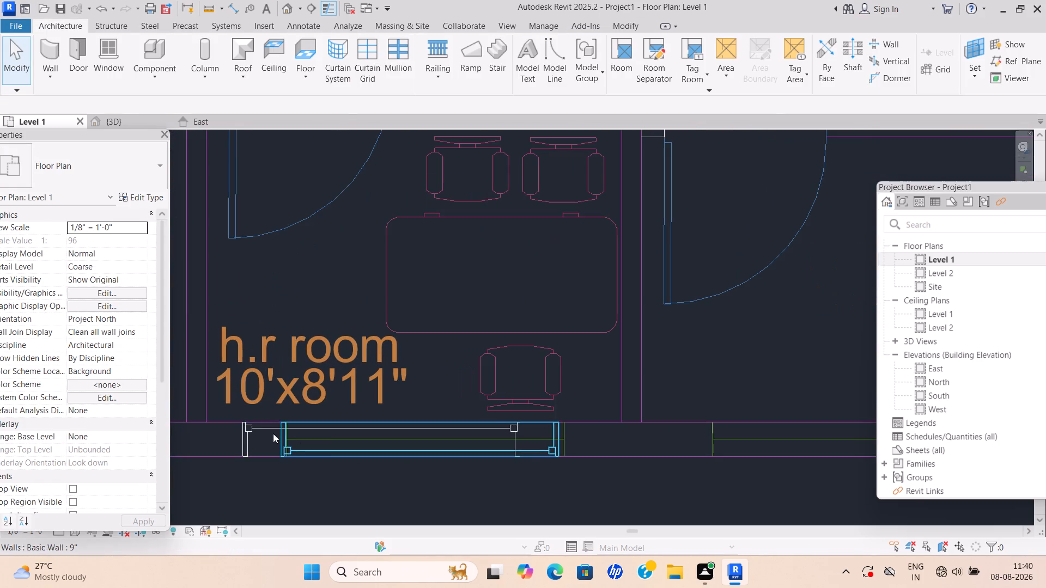
Delete the overlapping duplicate window that extends past the left end of the green marked opening in the h.r room's outer wall.
left_click(248, 436)
key("Delete")
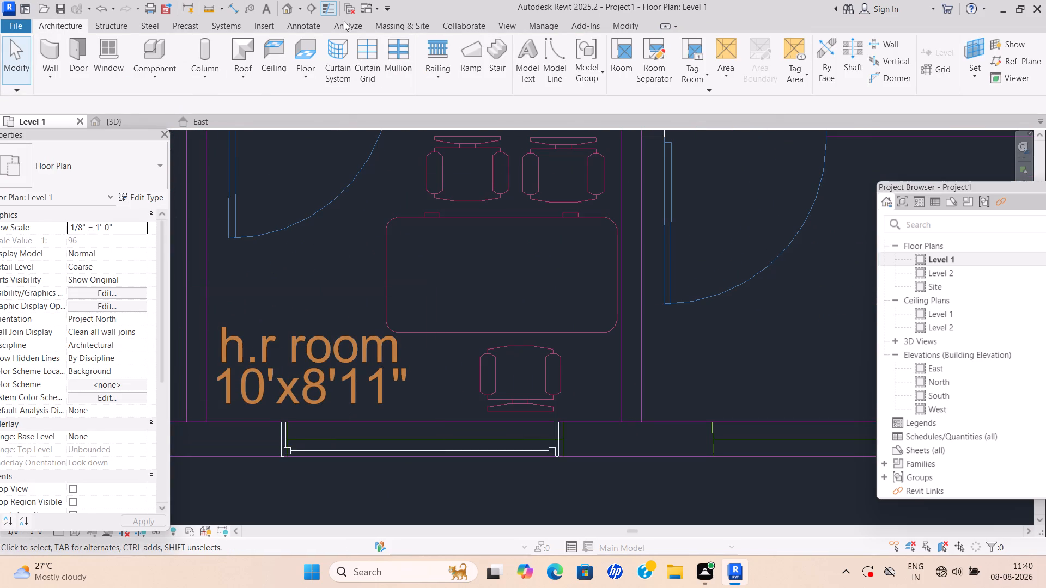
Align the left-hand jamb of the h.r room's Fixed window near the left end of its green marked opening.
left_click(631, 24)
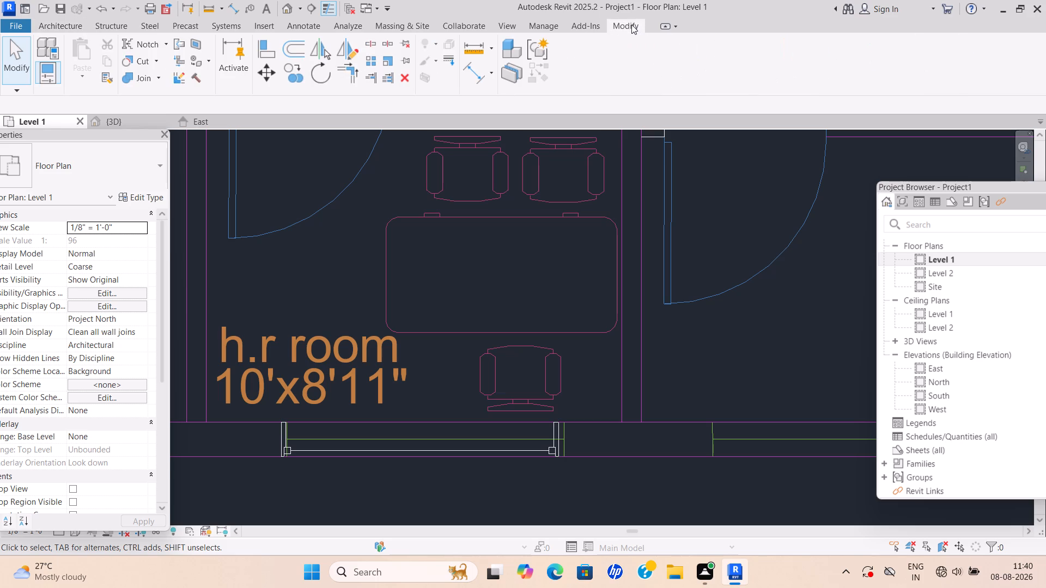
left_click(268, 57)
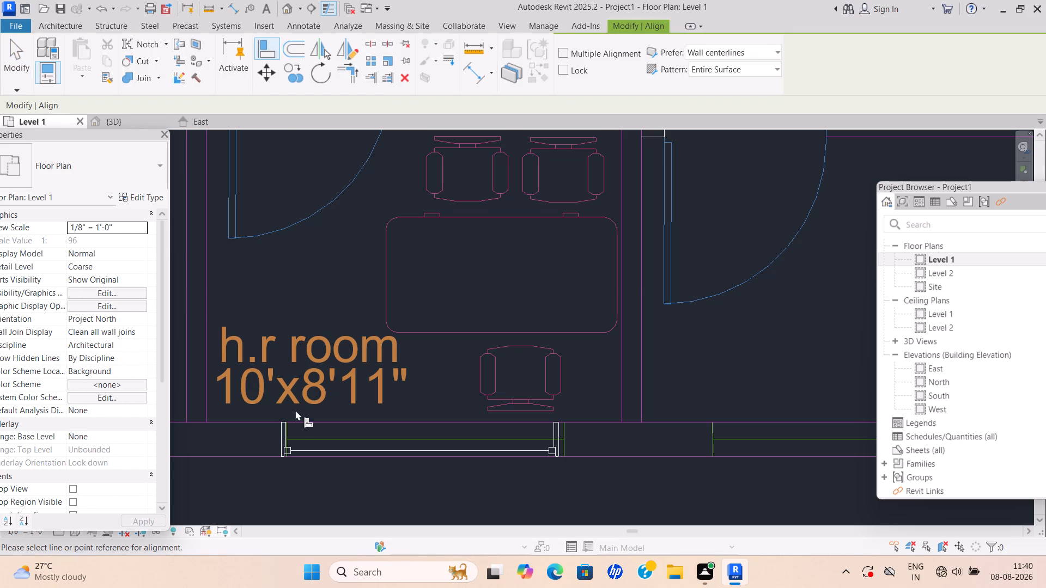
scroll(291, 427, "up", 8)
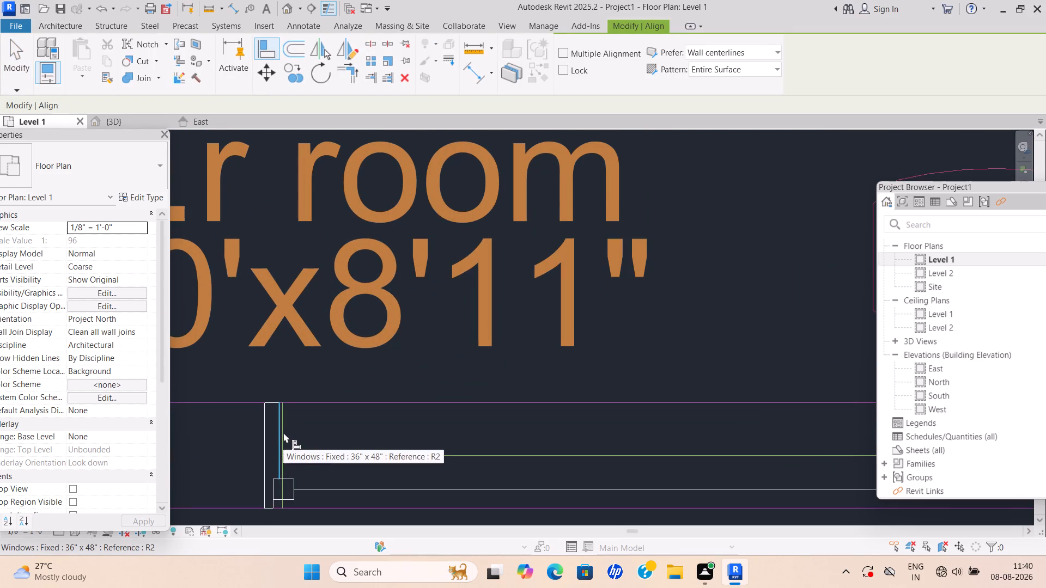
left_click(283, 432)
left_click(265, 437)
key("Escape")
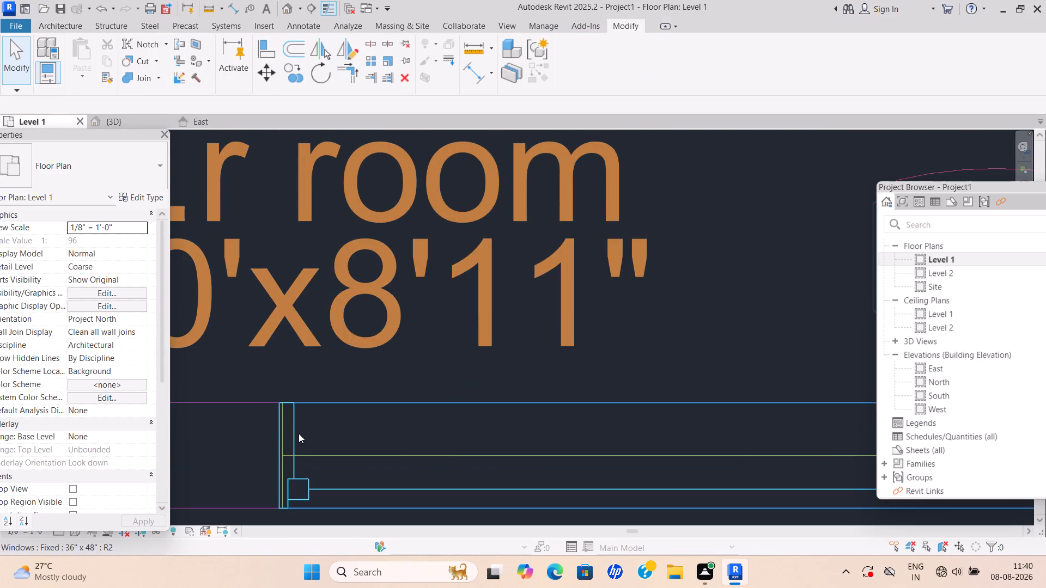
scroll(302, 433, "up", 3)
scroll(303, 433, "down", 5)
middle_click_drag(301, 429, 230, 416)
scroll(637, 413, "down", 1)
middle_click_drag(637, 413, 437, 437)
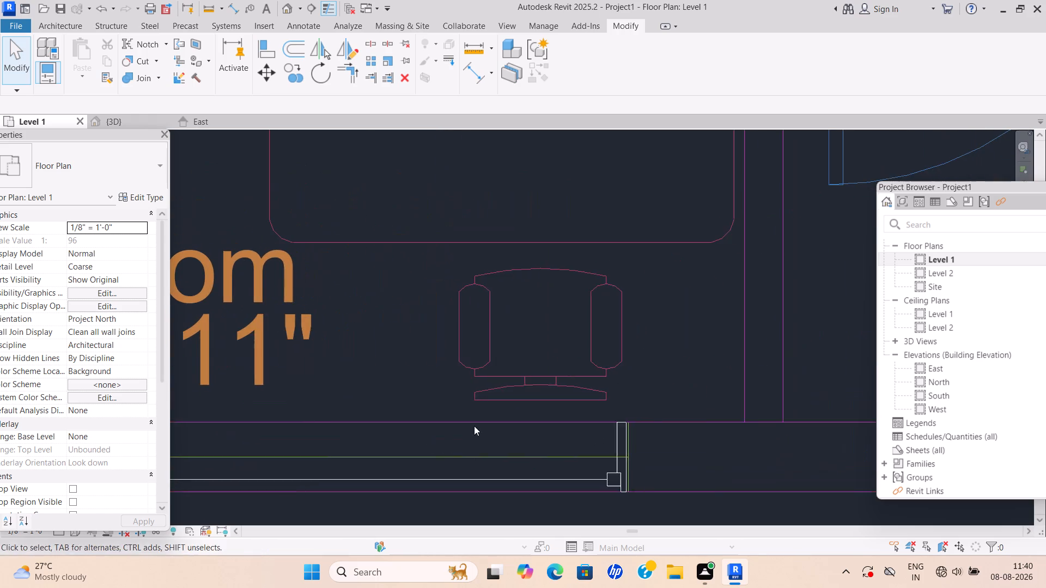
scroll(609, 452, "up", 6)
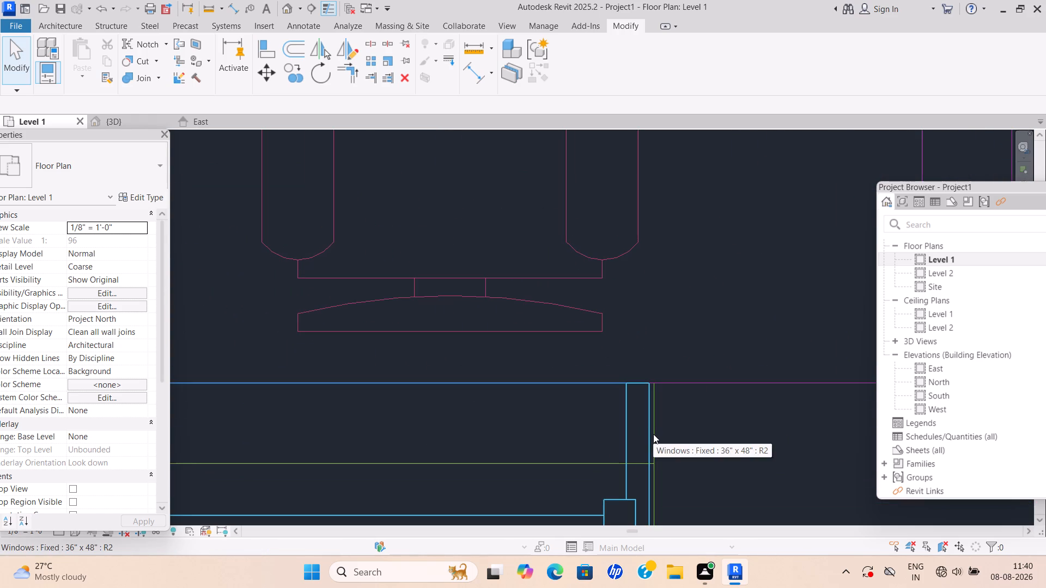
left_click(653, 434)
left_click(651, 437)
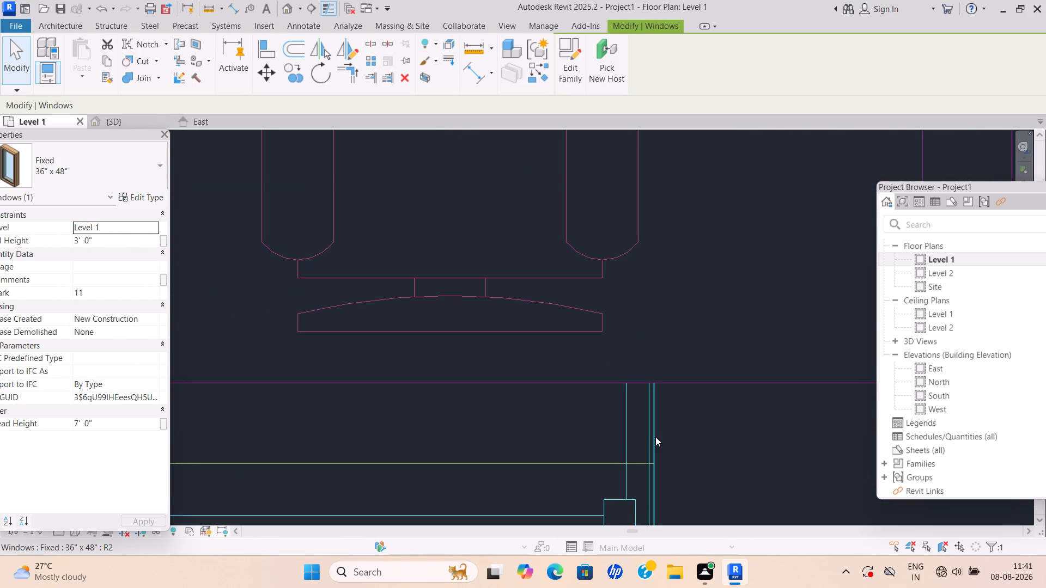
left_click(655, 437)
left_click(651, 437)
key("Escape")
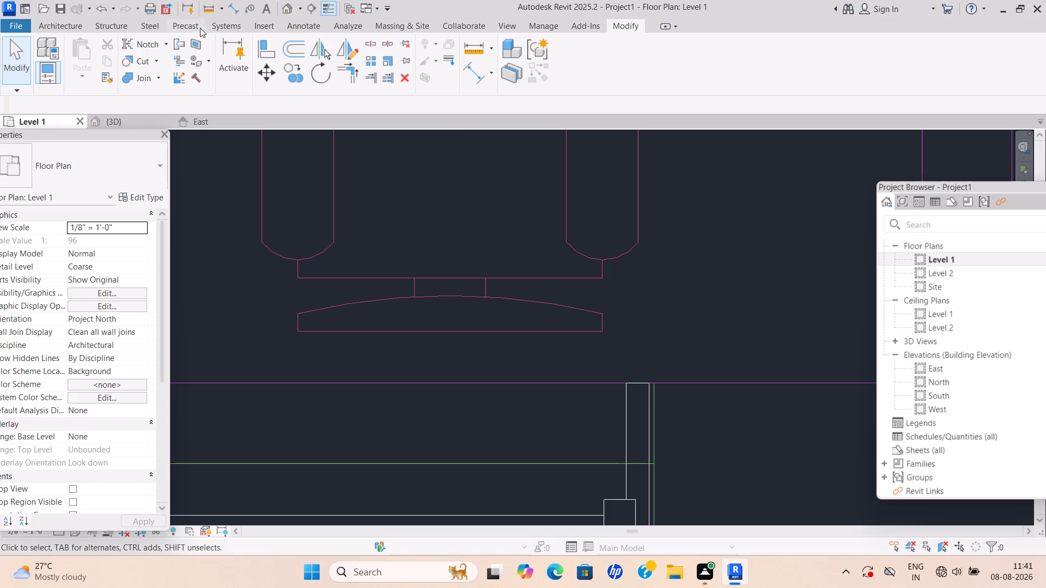
Align the right-hand jamb of the h.r room's Fixed window with the right end line of the green marked opening.
left_click(616, 23)
left_click(275, 54)
scroll(598, 403, "down", 1)
middle_click_drag(596, 403, 381, 272)
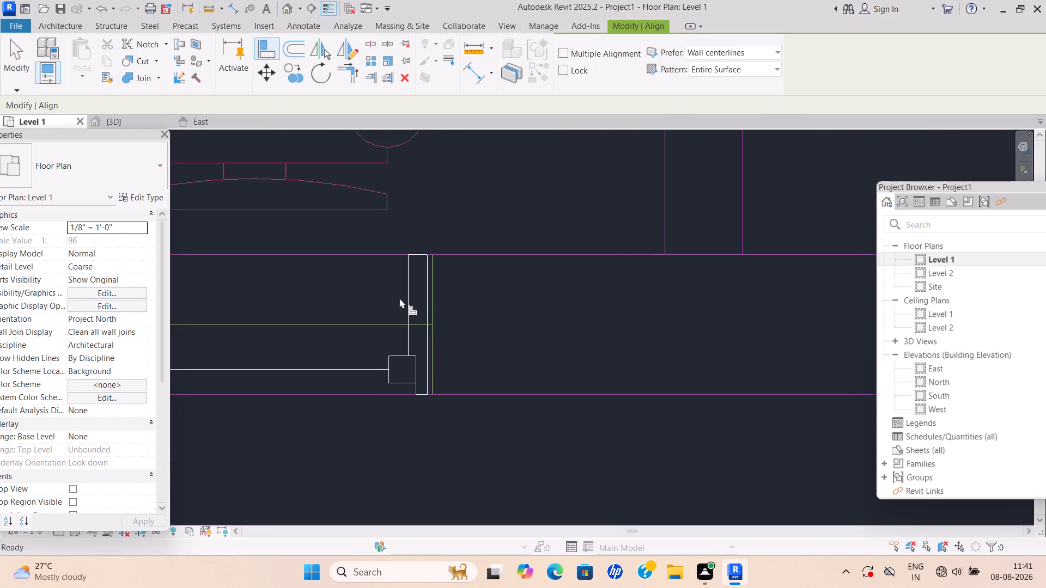
scroll(448, 348, "up", 2)
left_click(427, 338)
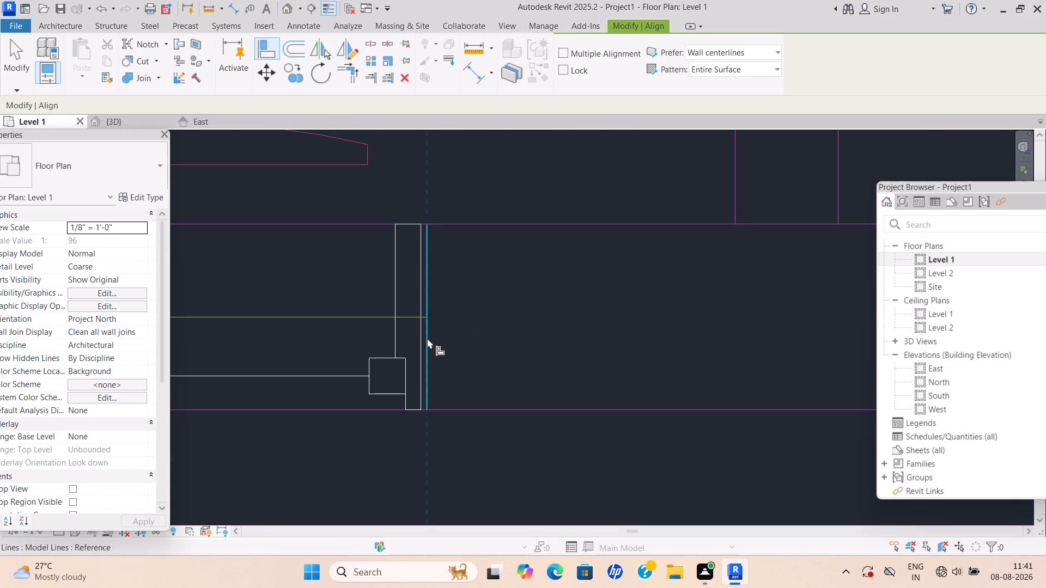
left_click(419, 341)
key("Escape")
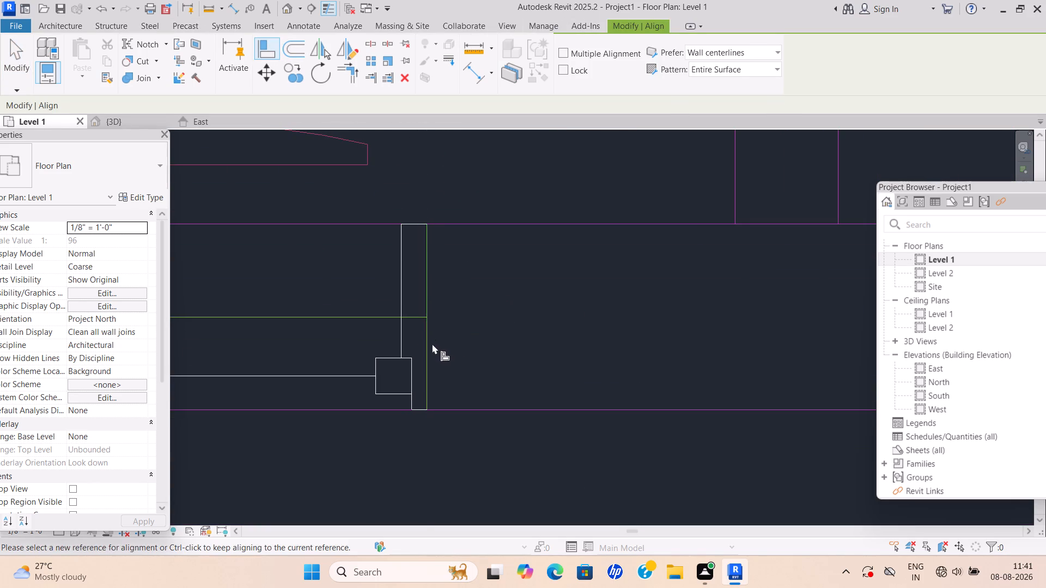
scroll(430, 342, "down", 11)
key("Escape")
Set the width of the Fixed 36" x 48" window type to 4' for the pantry opening.
scroll(467, 305, "down", 5)
middle_click_drag(468, 304, 496, 373)
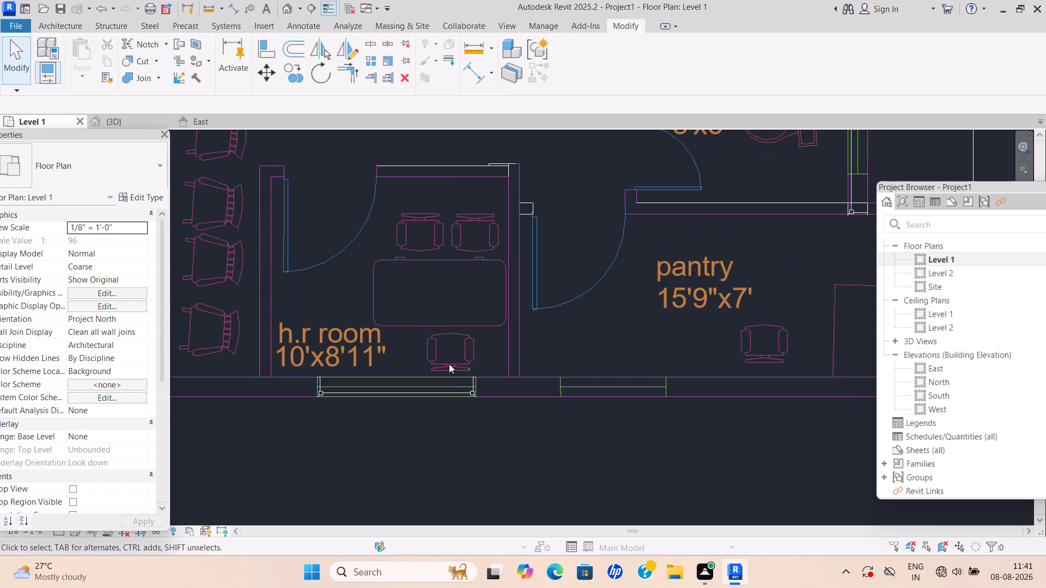
scroll(551, 342, "down", 1)
middle_click_drag(553, 342, 405, 380)
middle_click_drag(451, 405, 435, 347)
scroll(414, 383, "up", 5)
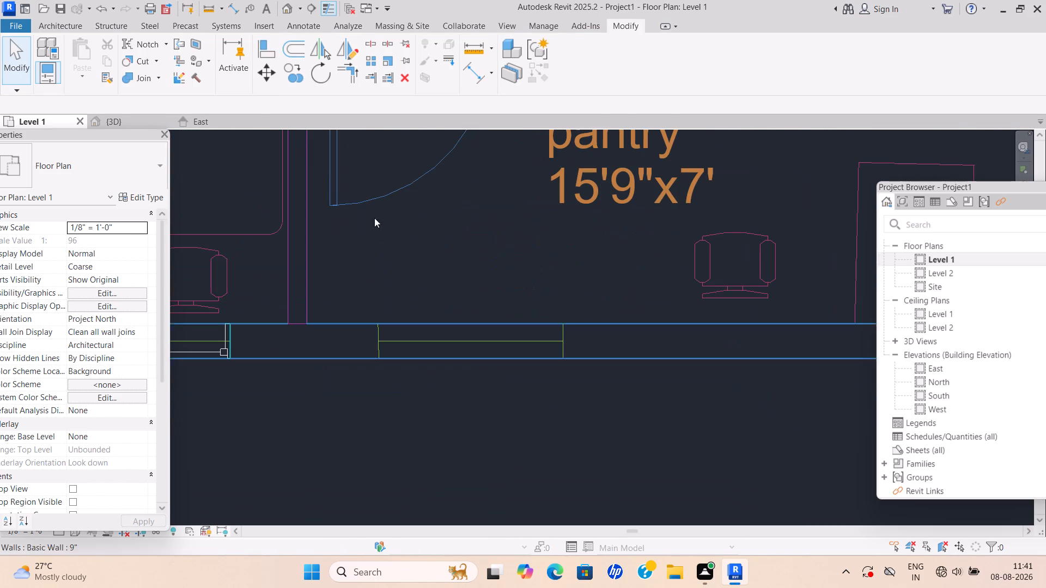
key("Escape")
scroll(124, 103, "down", 1)
middle_click_drag(129, 103, 186, 152)
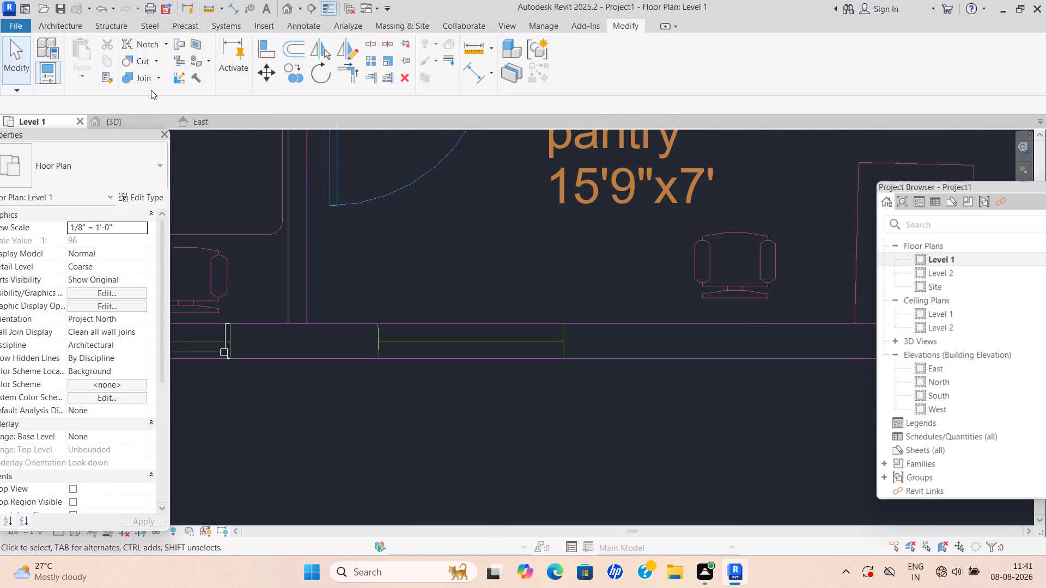
left_click(66, 25)
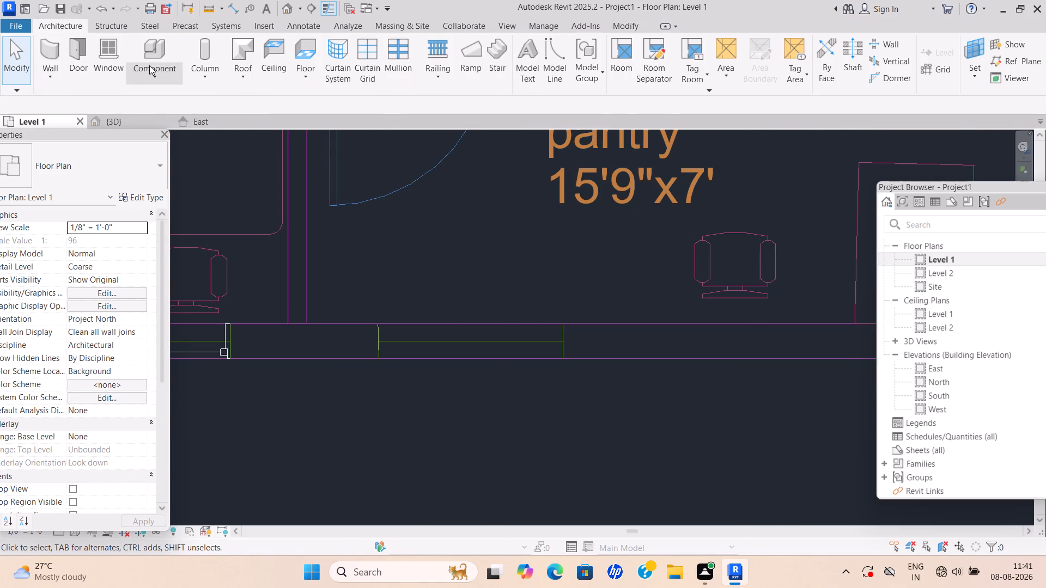
left_click(106, 68)
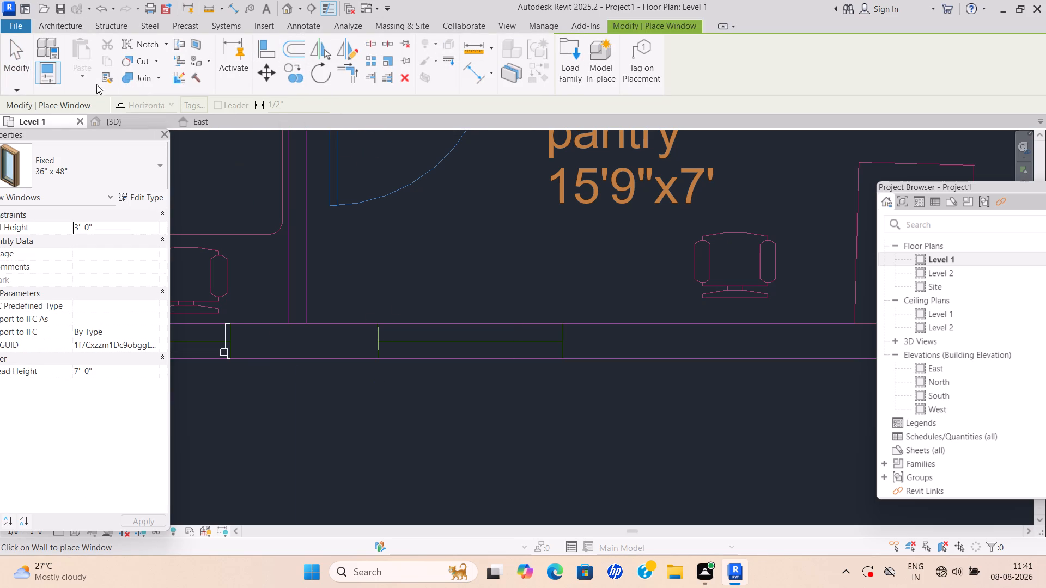
left_click(142, 195)
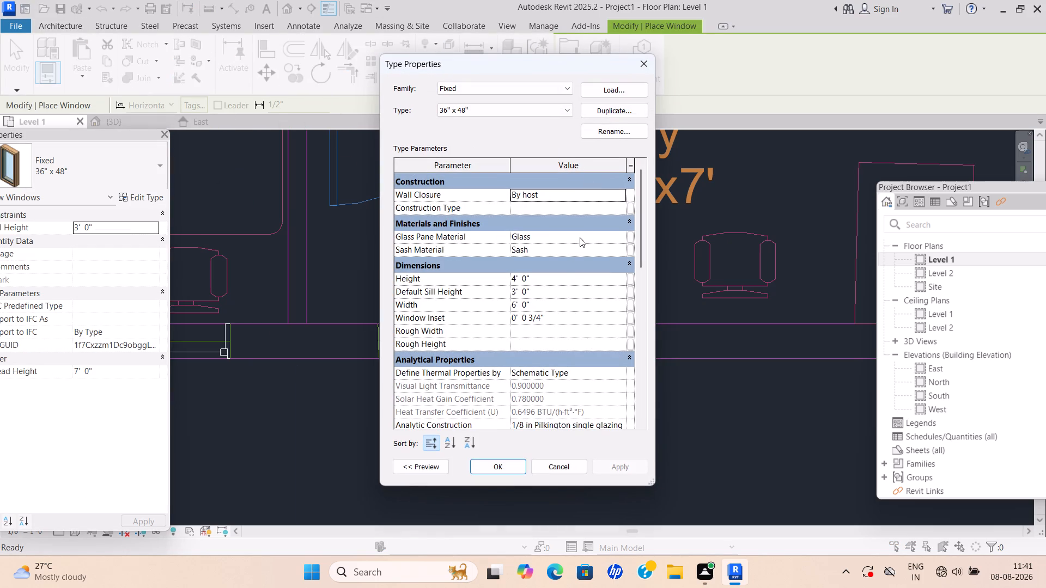
left_click(543, 302)
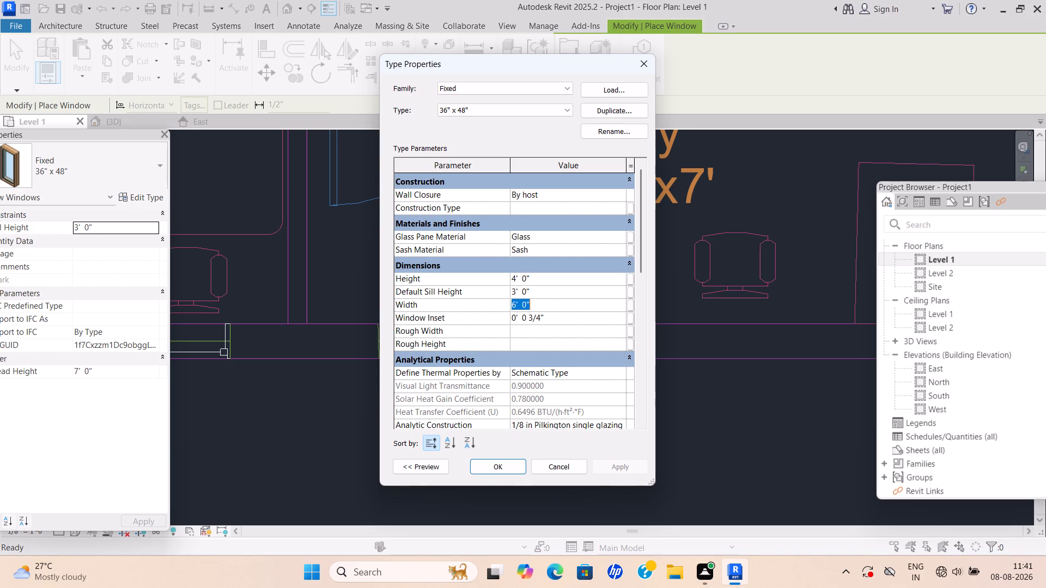
key("BackSpace")
key("BackSpace")
key("BackSpace")
key("BackSpace")
key("BackSpace")
key("BackSpace")
type("4'")
left_click(493, 467)
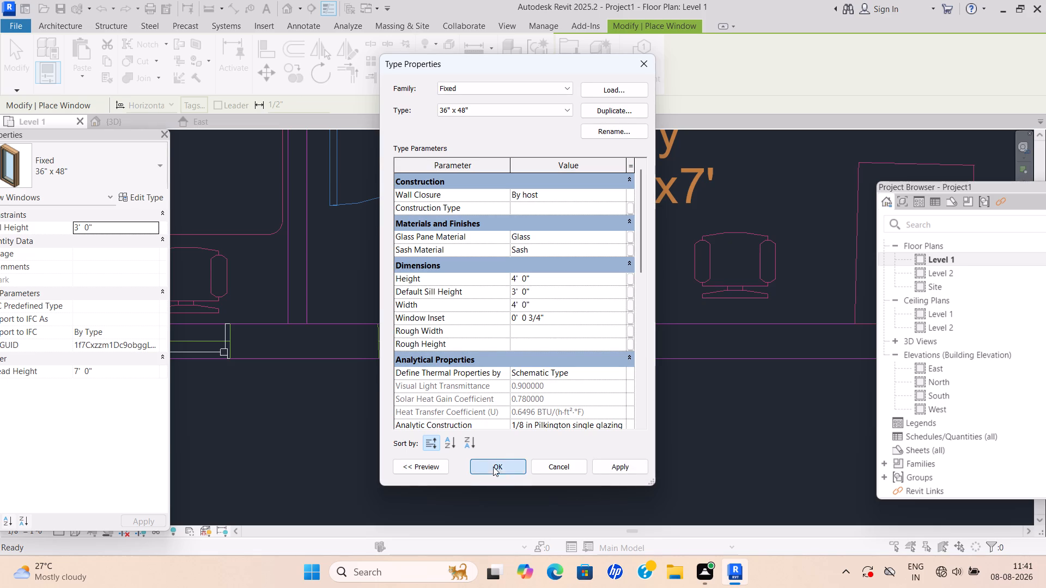
Place a Fixed 36" x 48" window at the green marked opening in the pantry's outer wall.
middle_click_drag(520, 351, 477, 432)
scroll(452, 410, "up", 1)
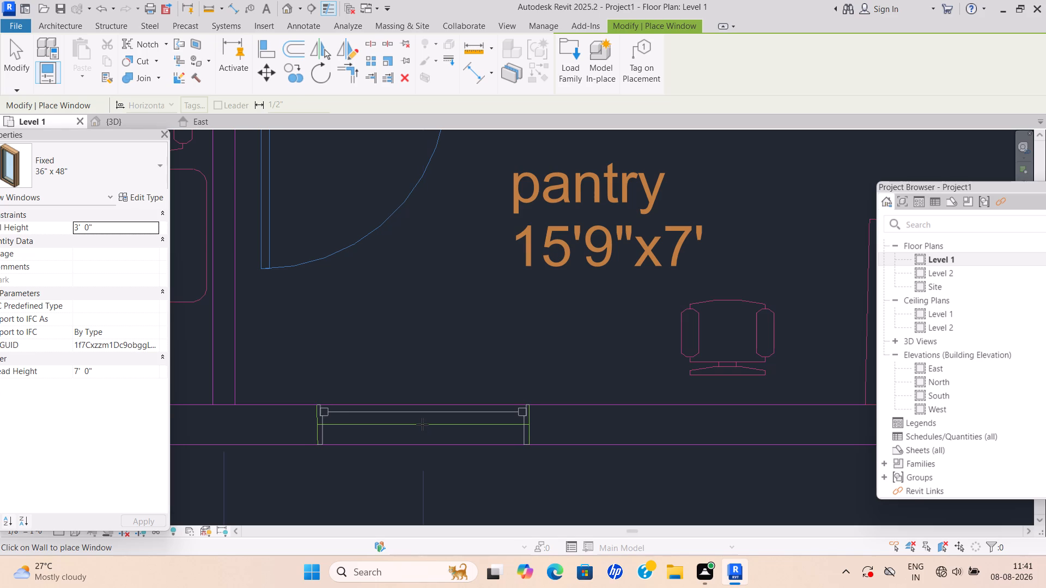
scroll(421, 424, "down", 2)
middle_click_drag(427, 426, 472, 424)
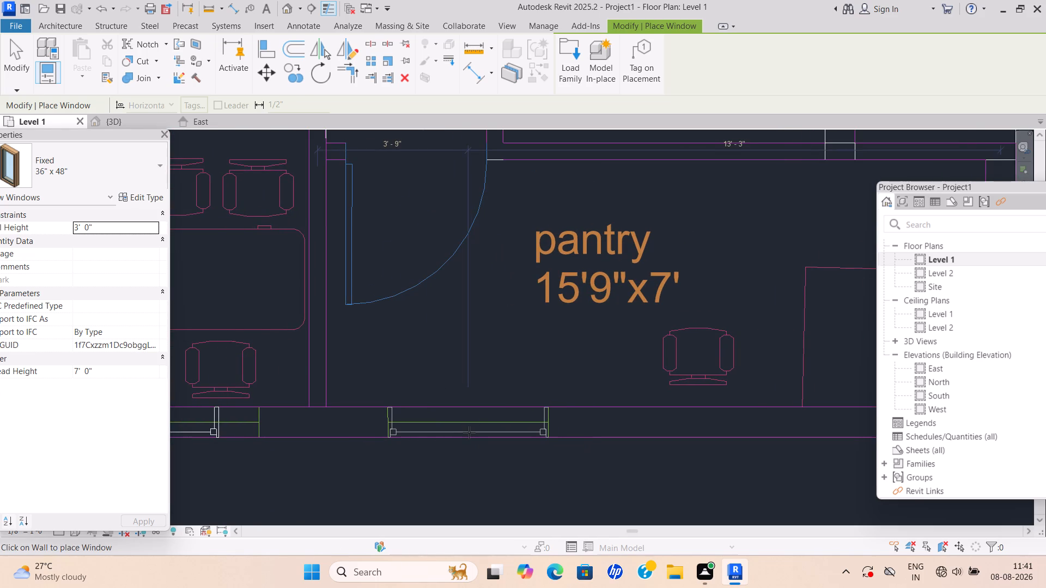
left_click(470, 432)
key("Escape")
key("Escape")
Align the right-hand jamb of the pantry's Fixed window near the right end of its green marked opening.
scroll(447, 465, "down", 2)
middle_click_drag(446, 464, 402, 457)
scroll(491, 443, "up", 8)
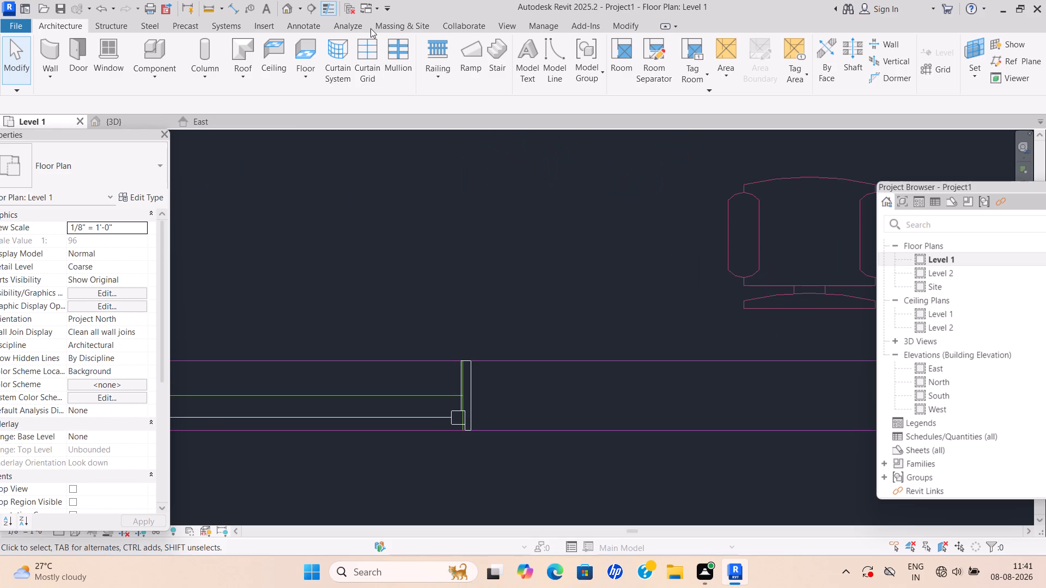
left_click(614, 24)
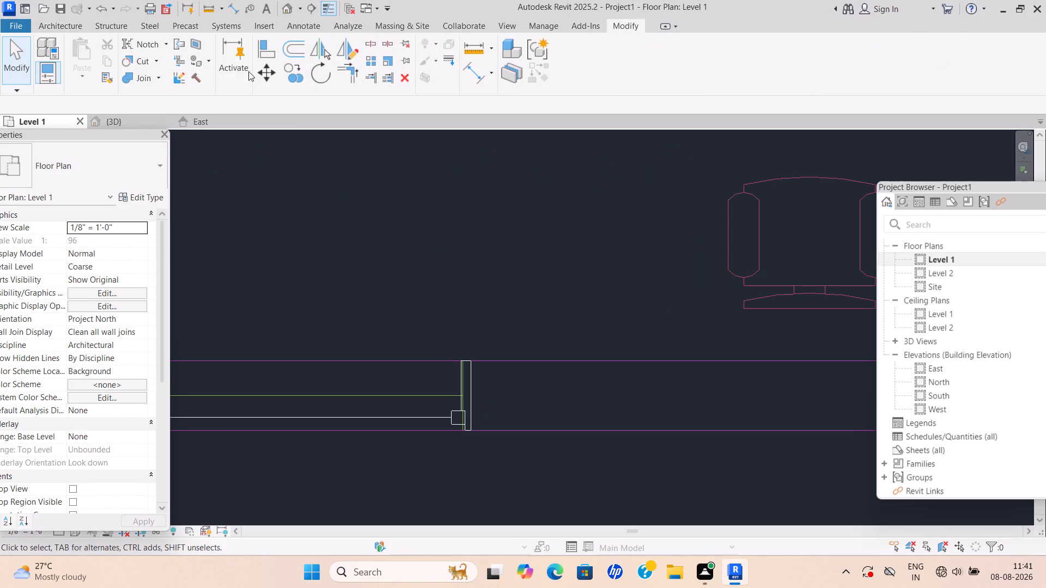
left_click(267, 53)
scroll(483, 403, "up", 4)
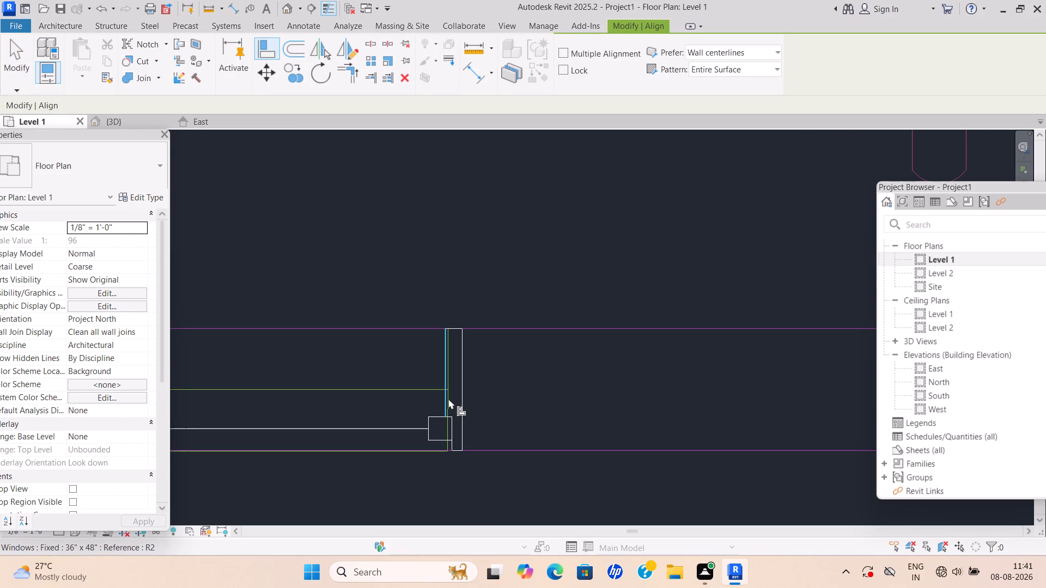
scroll(452, 393, "up", 5)
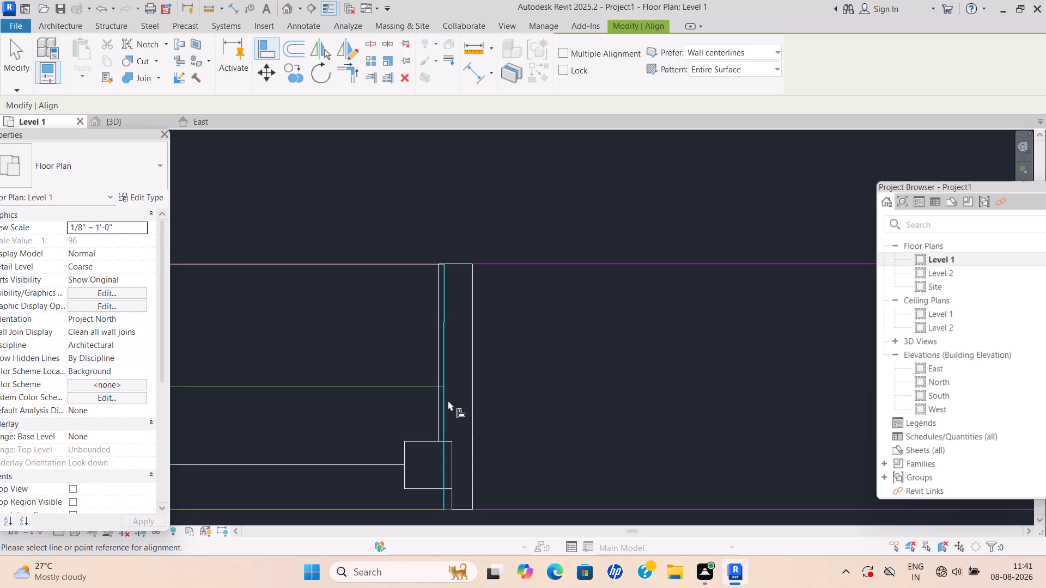
left_click(445, 401)
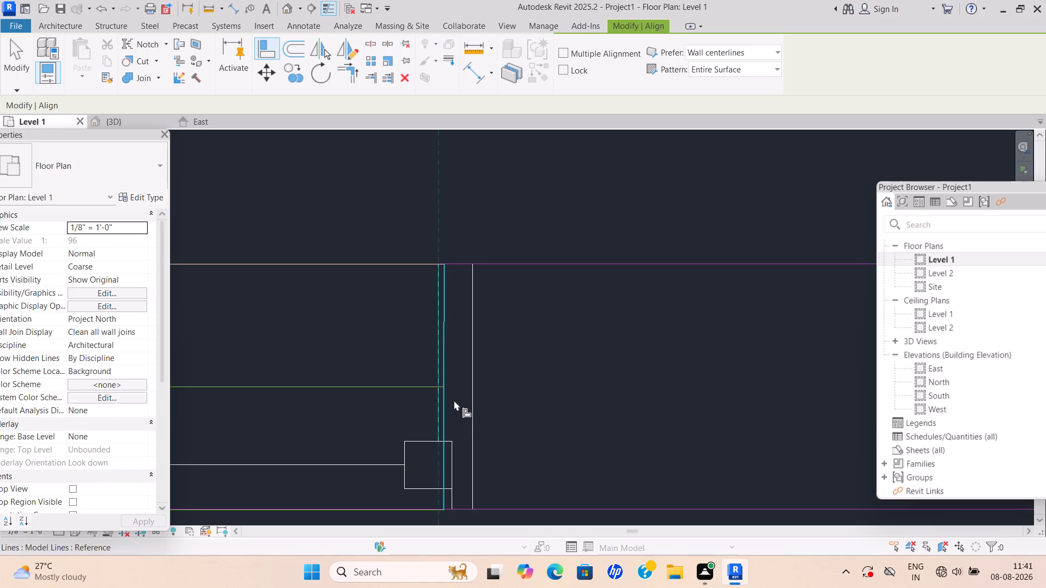
left_click(472, 404)
key("Escape")
Align the right end line of the pantry's green marked opening with the outer edge of the Fixed window's jamb.
scroll(451, 400, "down", 4)
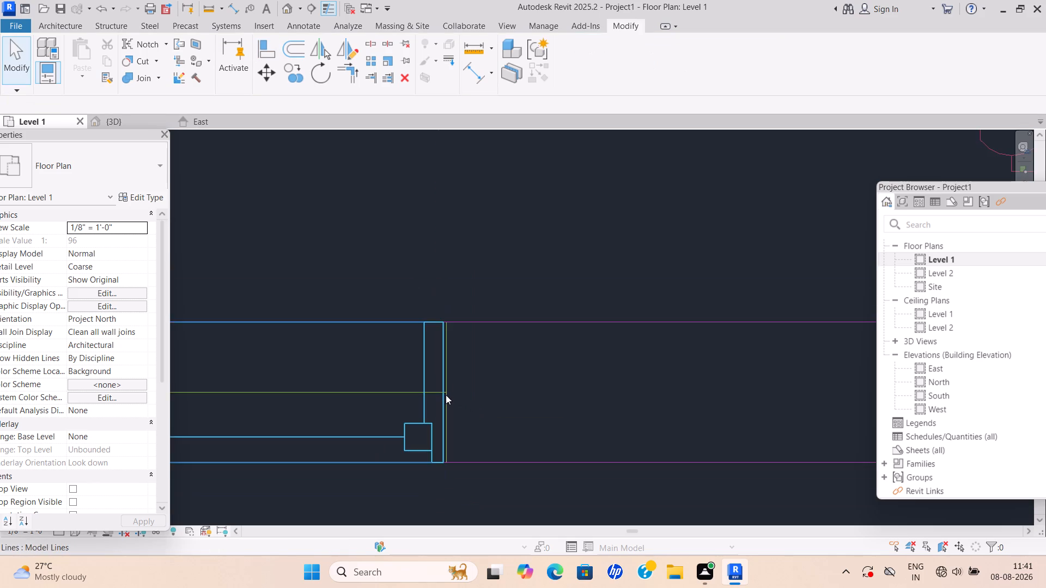
middle_click_drag(458, 387, 585, 387)
scroll(502, 403, "down", 3)
middle_click_drag(658, 383, 687, 379)
middle_click_drag(441, 408, 621, 409)
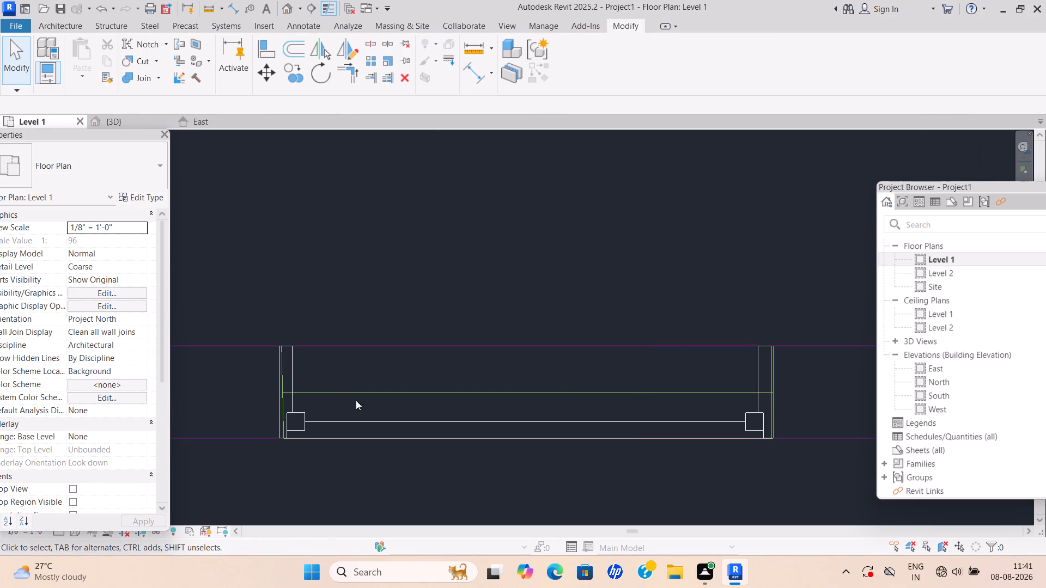
middle_click(354, 400)
middle_click_drag(525, 396, 382, 415)
scroll(658, 415, "up", 10)
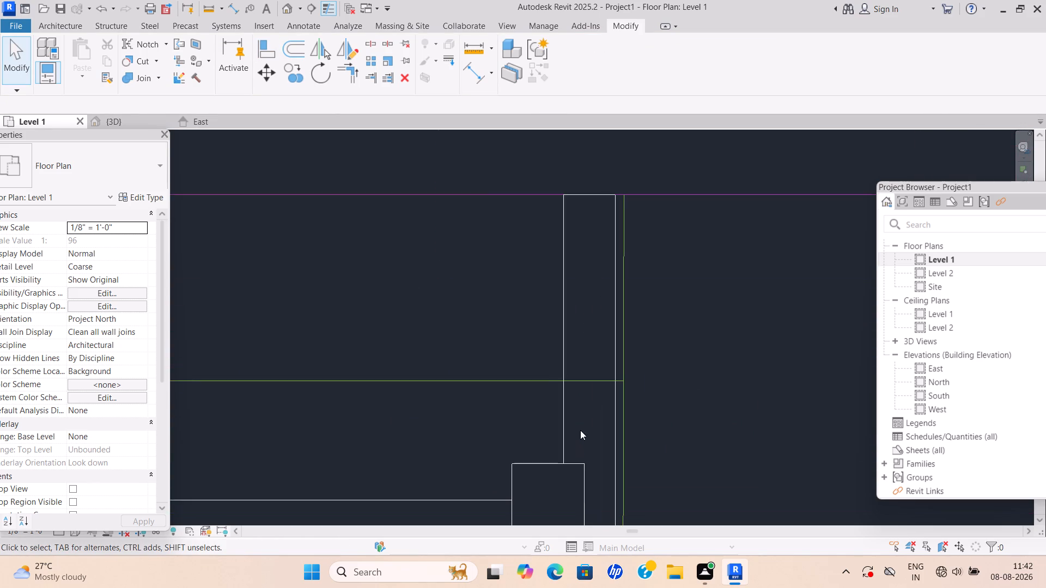
left_click(269, 47)
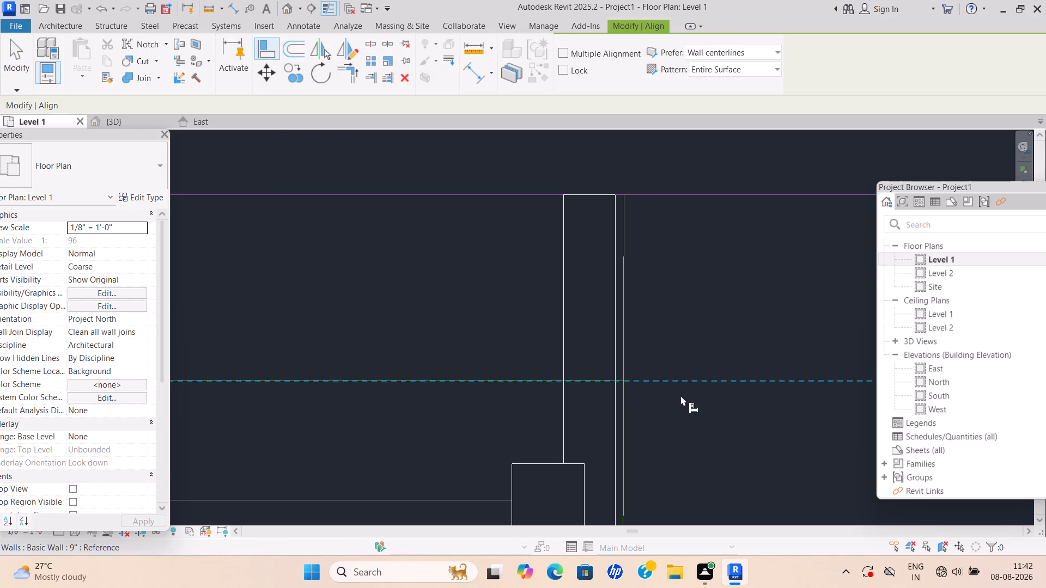
middle_click_drag(678, 395, 577, 363)
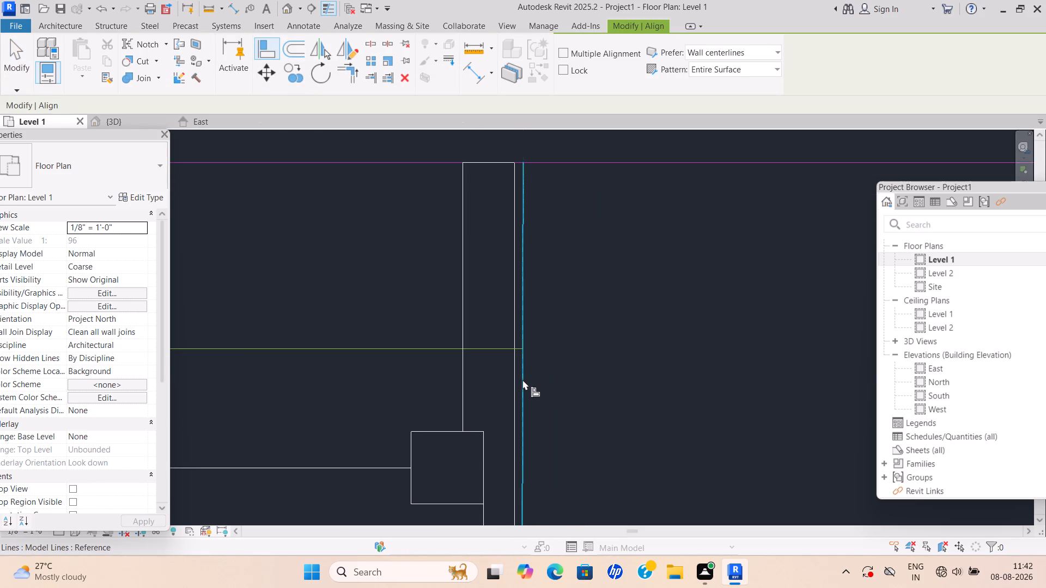
left_click(522, 379)
left_click(514, 384)
left_click(515, 386)
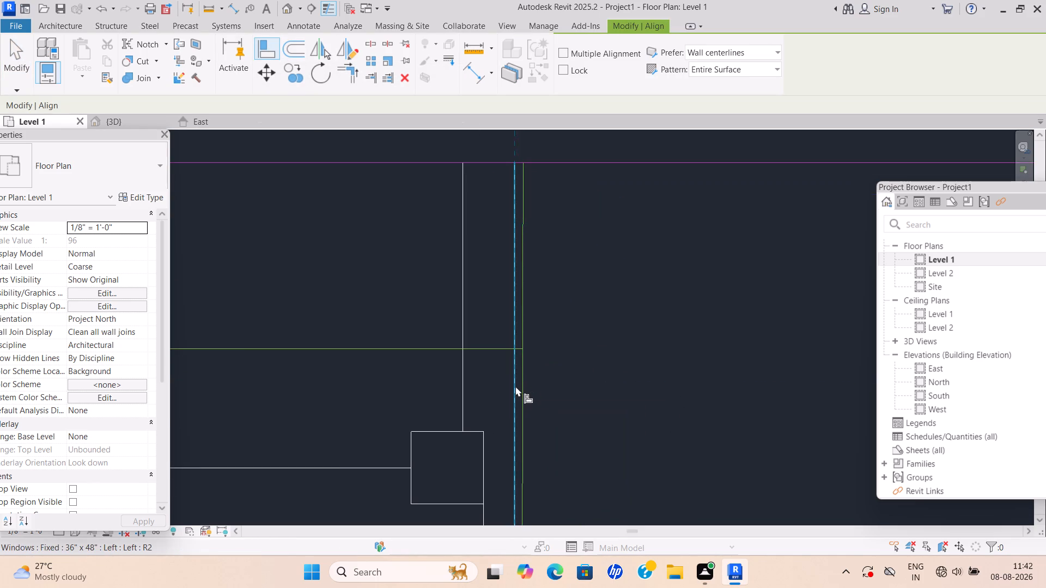
left_click(523, 387)
key("Escape")
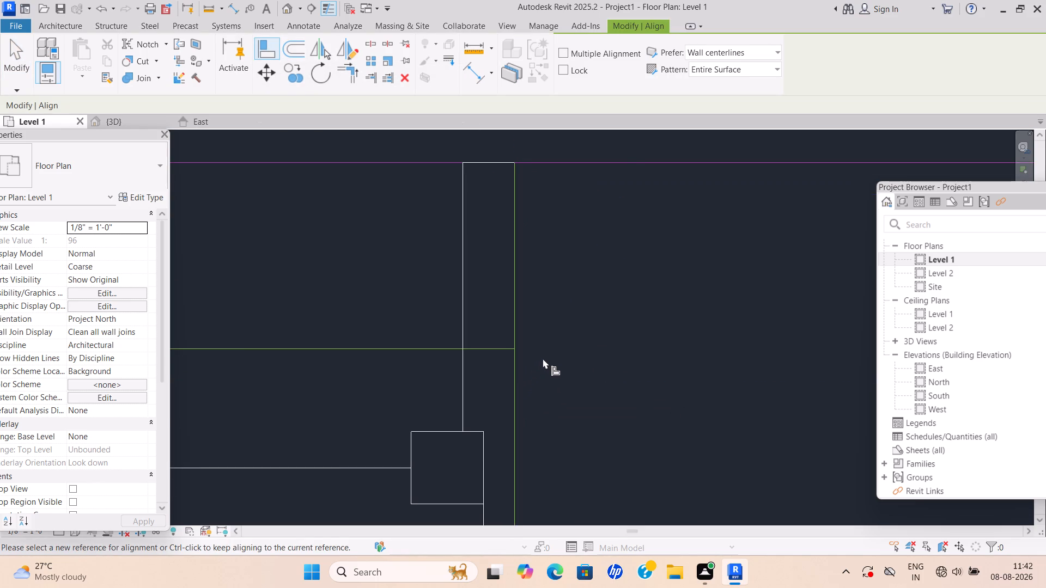
Delete the oversized Fixed window in the outer wall of the 8'x5' toilet directly above the pantry.
scroll(547, 358, "down", 15)
middle_click_drag(567, 340, 554, 358)
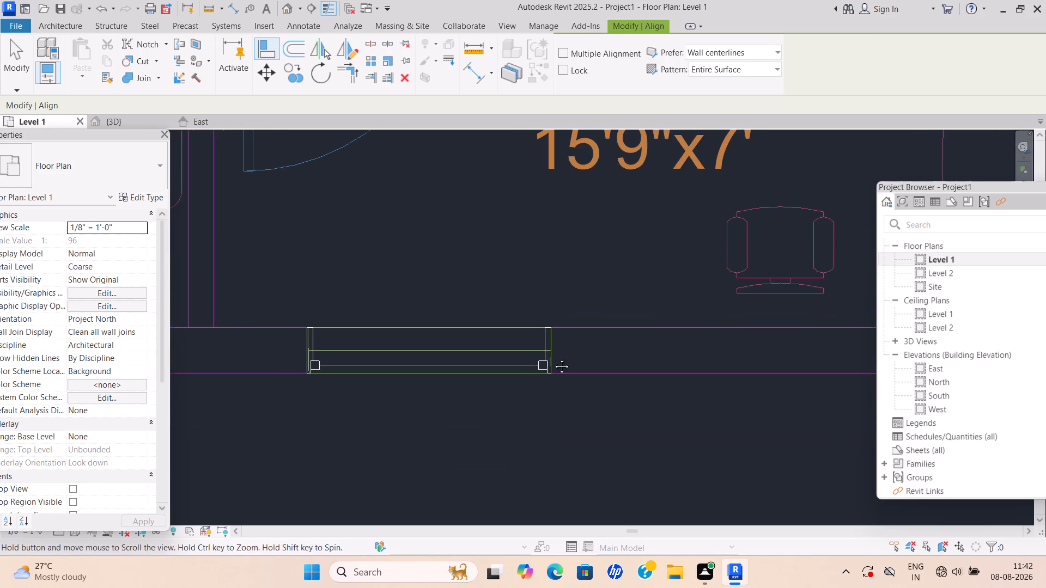
middle_click_drag(554, 358, 478, 414)
middle_click_drag(452, 419, 516, 396)
key("Escape")
middle_click_drag(645, 347, 419, 407)
scroll(603, 320, "down", 1)
middle_click_drag(592, 327, 295, 430)
scroll(296, 430, "down", 1)
middle_click_drag(616, 313, 538, 352)
scroll(577, 303, "down", 4)
middle_click_drag(576, 341, 568, 373)
middle_click_drag(566, 268, 565, 401)
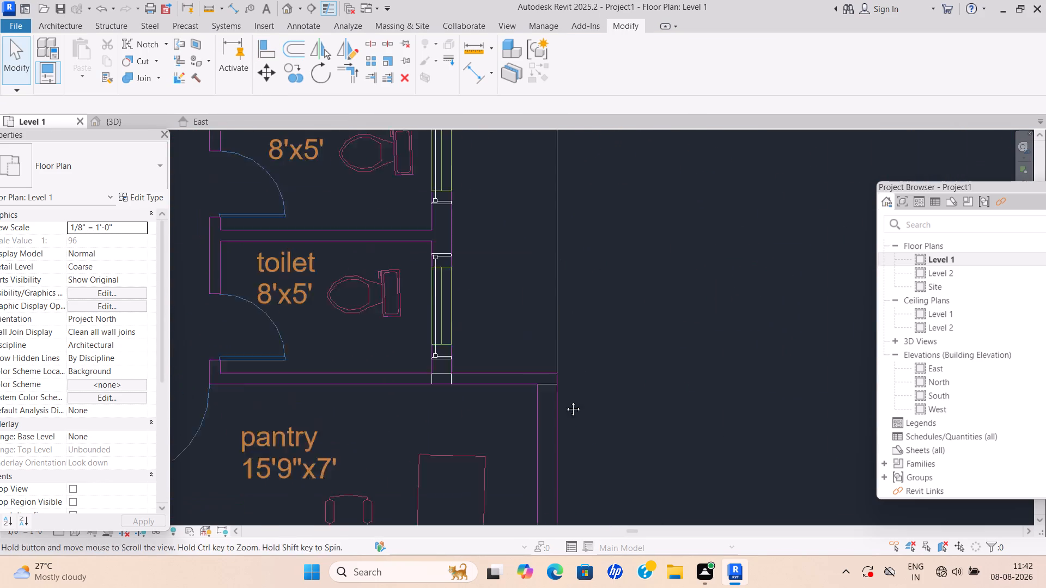
scroll(566, 389, "down", 1)
middle_click_drag(565, 401, 562, 417)
middle_click_drag(456, 391, 537, 302)
scroll(531, 307, "up", 4)
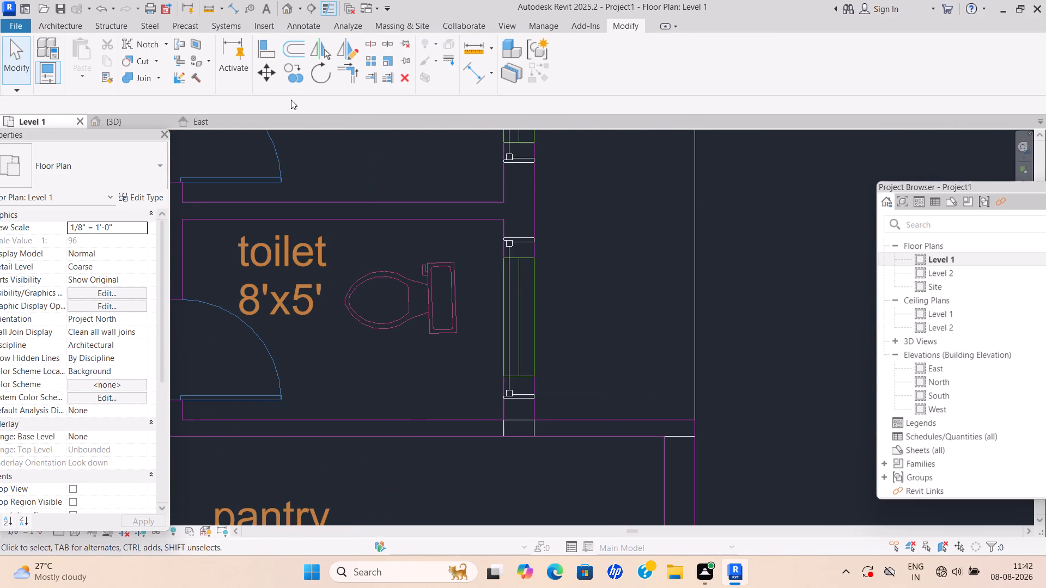
left_click(528, 393)
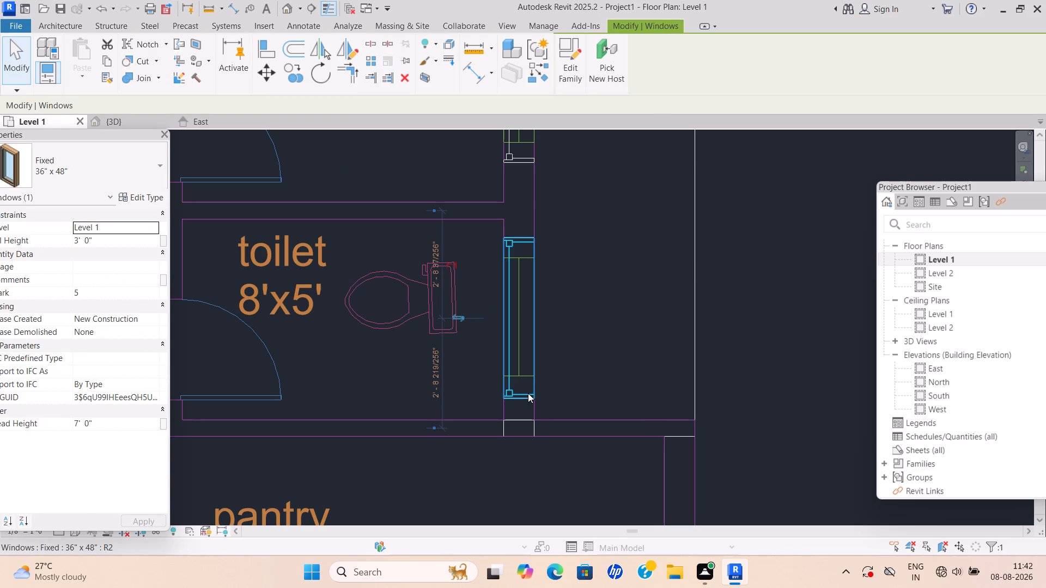
key("Delete")
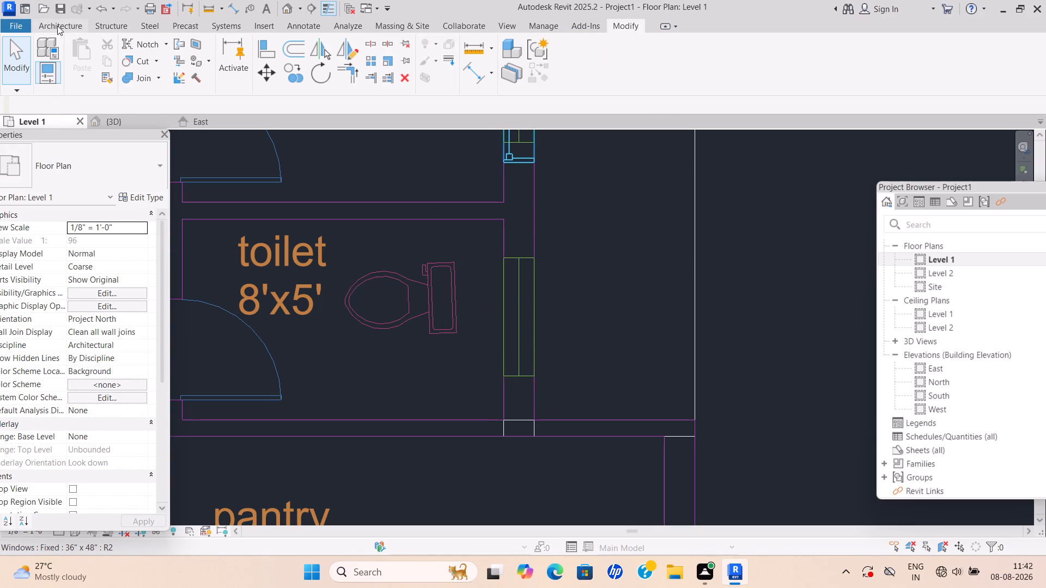
Set the width of the Fixed 36" x 48" window type to 3' for the toilet openings.
left_click(57, 26)
left_click(104, 66)
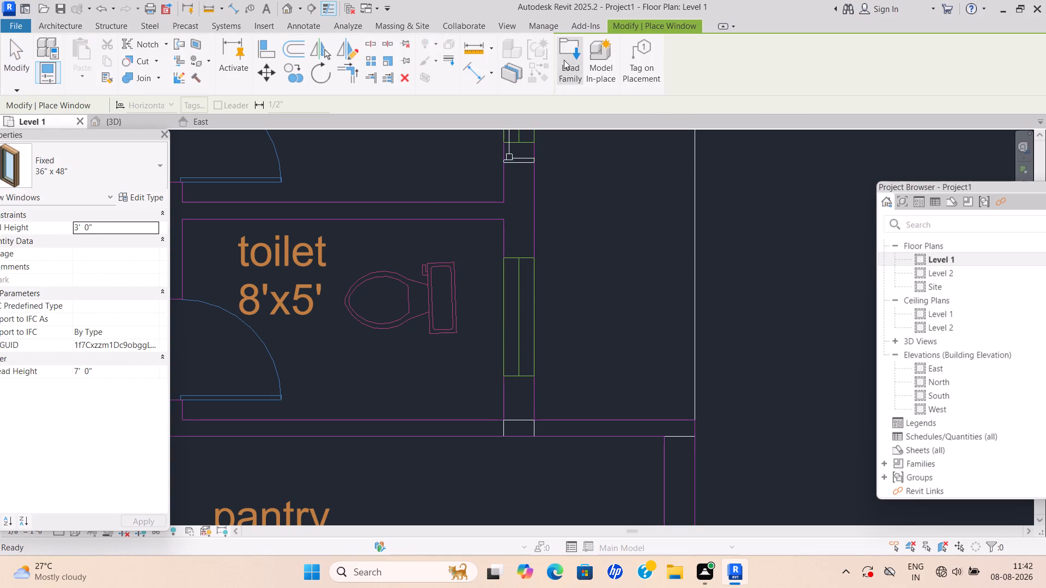
left_click(144, 197)
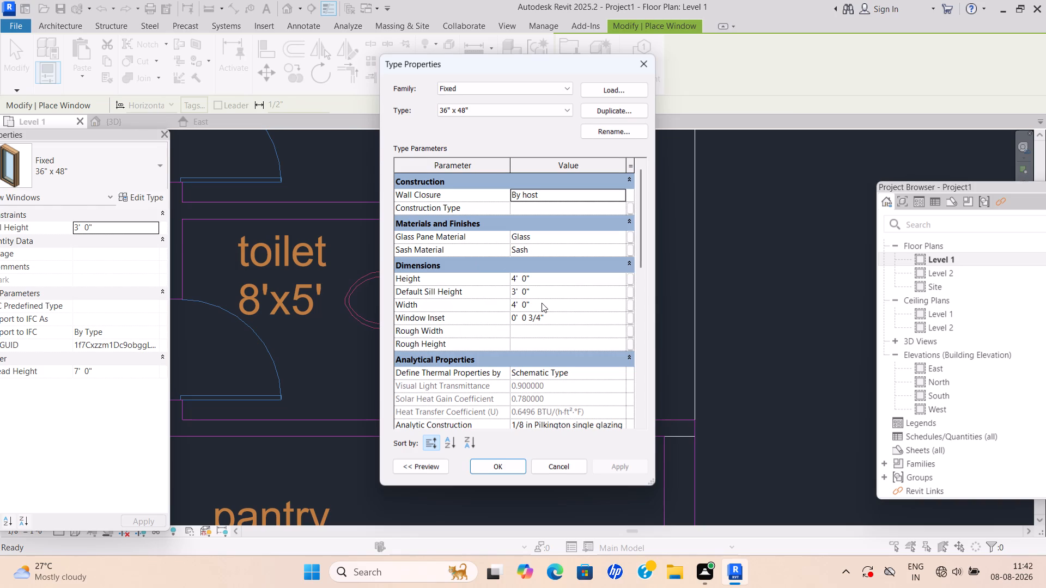
left_click(542, 303)
key("BackSpace")
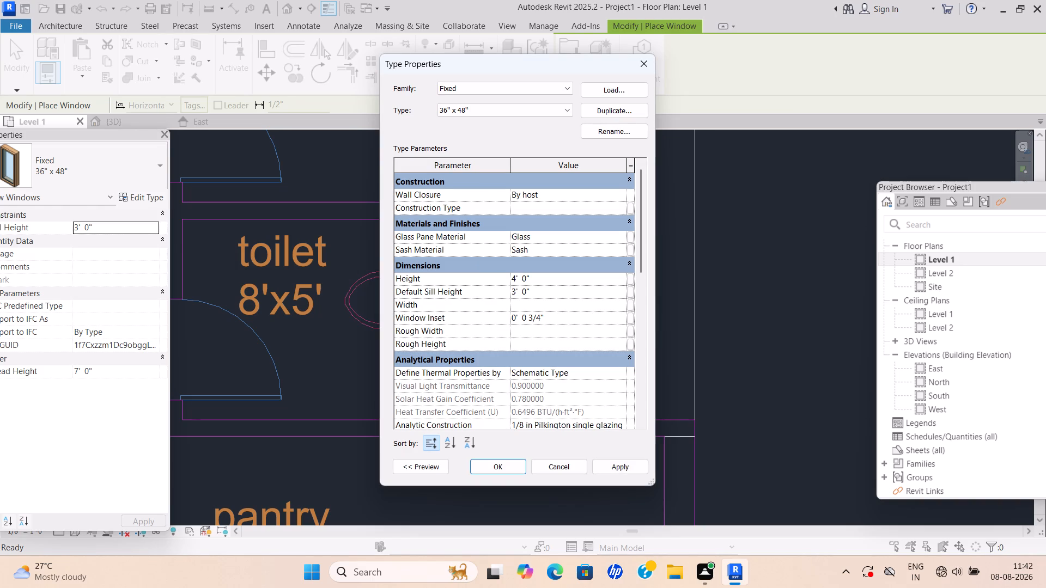
type("3'")
left_click(503, 469)
Place a Fixed 36" x 48" window at the green marked opening of the 8'x5' toilet above the pantry.
scroll(525, 260, "up", 4)
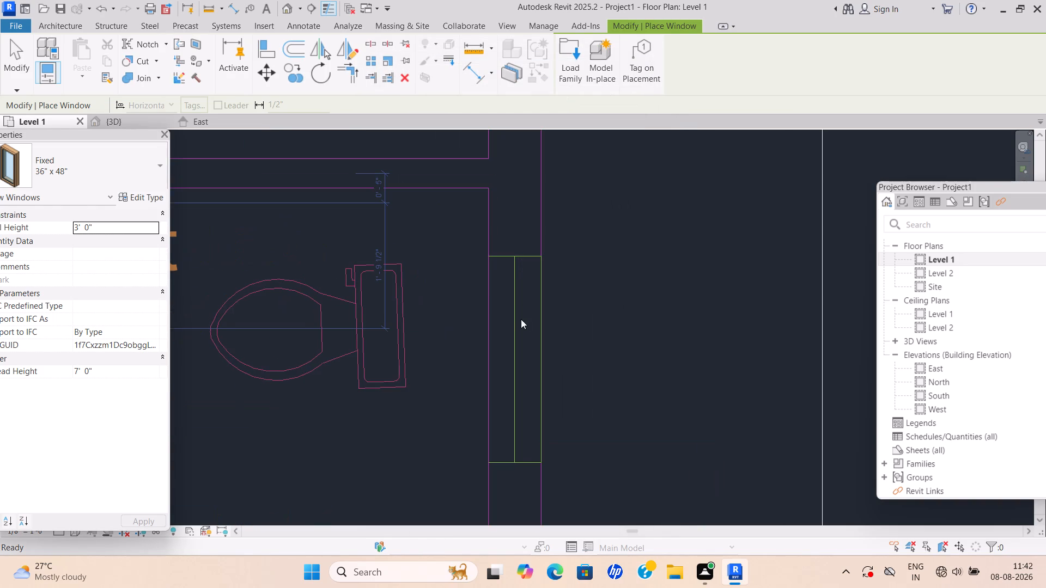
left_click(514, 354)
key("Escape")
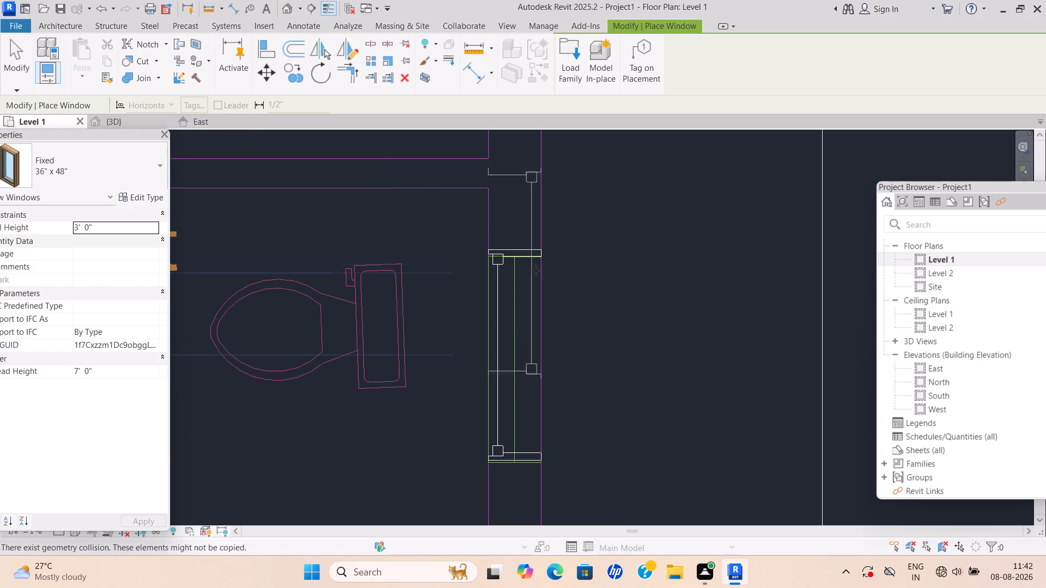
key("Escape")
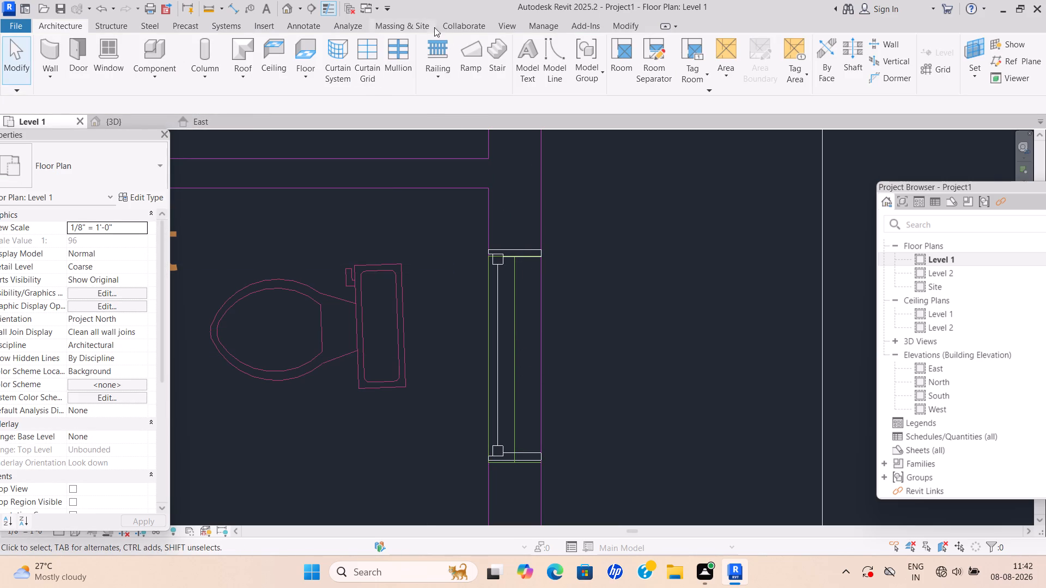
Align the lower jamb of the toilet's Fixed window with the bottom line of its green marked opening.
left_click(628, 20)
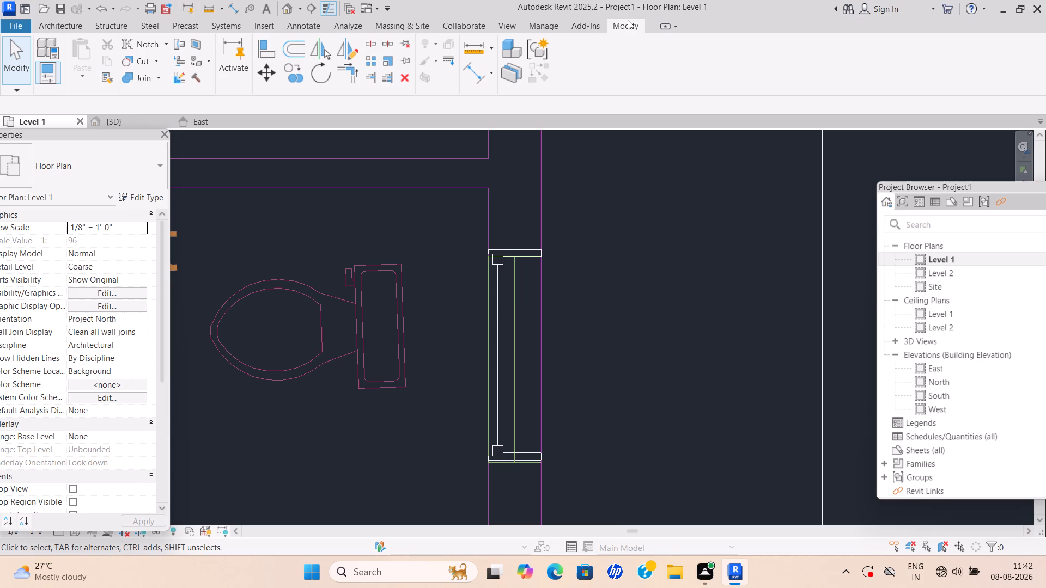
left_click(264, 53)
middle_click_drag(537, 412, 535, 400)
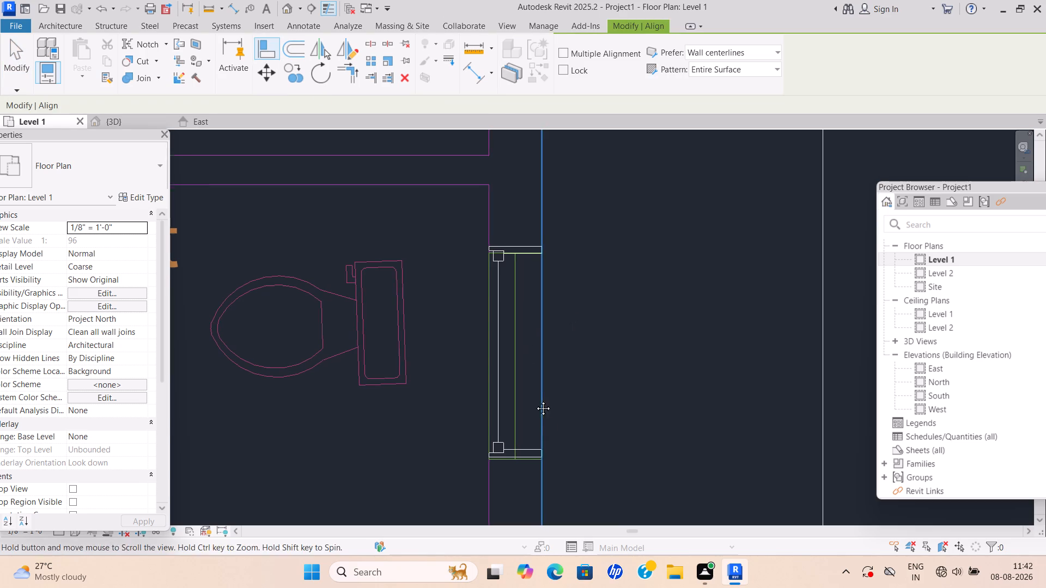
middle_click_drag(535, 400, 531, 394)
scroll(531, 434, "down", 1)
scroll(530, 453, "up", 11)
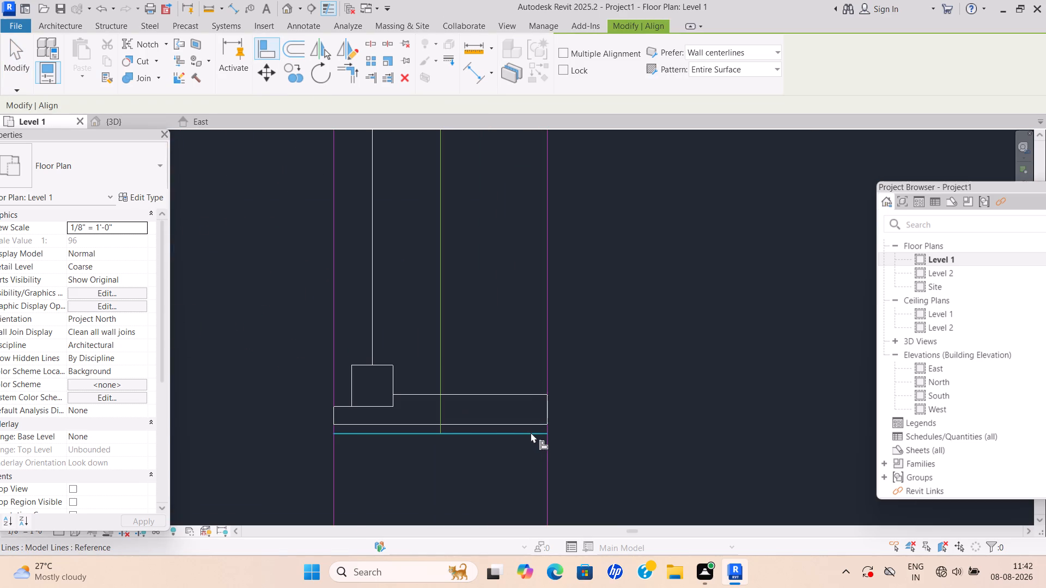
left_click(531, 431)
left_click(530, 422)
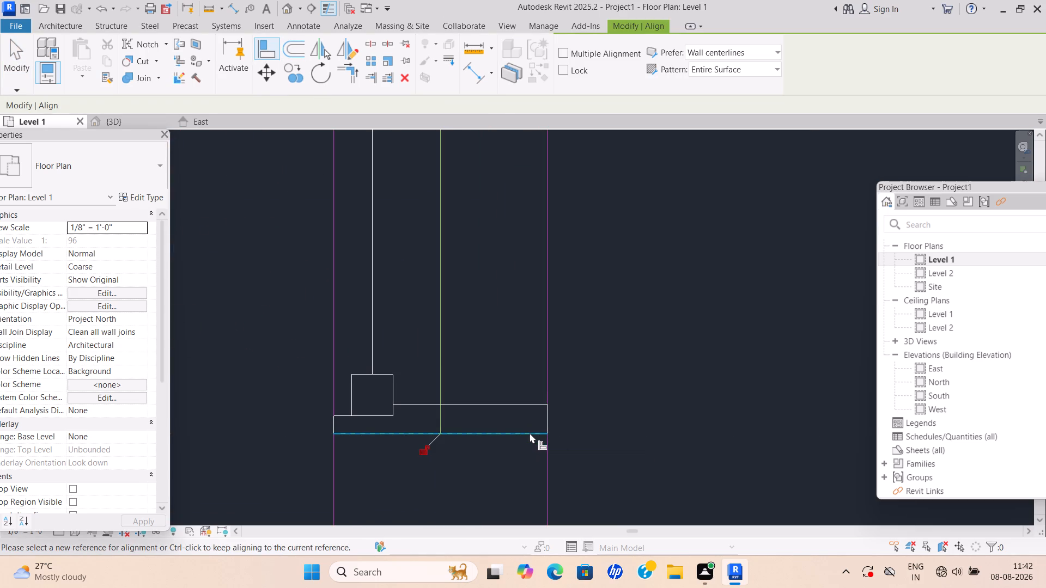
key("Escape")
Align the upper jamb of the same toilet's Fixed window with the top line of its green marked opening.
scroll(543, 389, "down", 10)
scroll(542, 164, "down", 2)
middle_click_drag(542, 164, 532, 390)
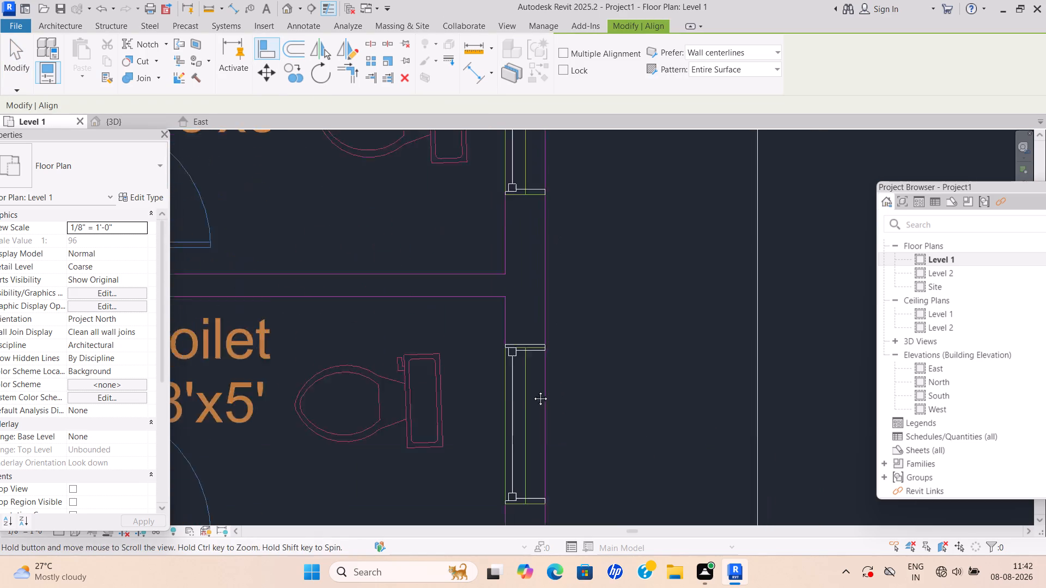
middle_click_drag(532, 390, 526, 402)
scroll(490, 419, "up", 10)
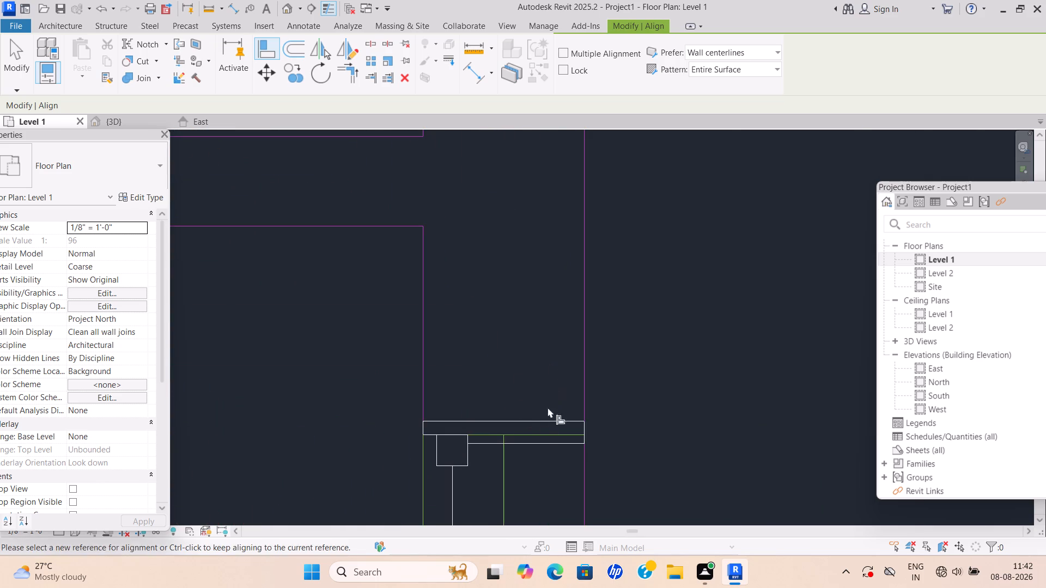
scroll(536, 434, "down", 10)
middle_click_drag(526, 397, 501, 306)
middle_click_drag(509, 362, 512, 362)
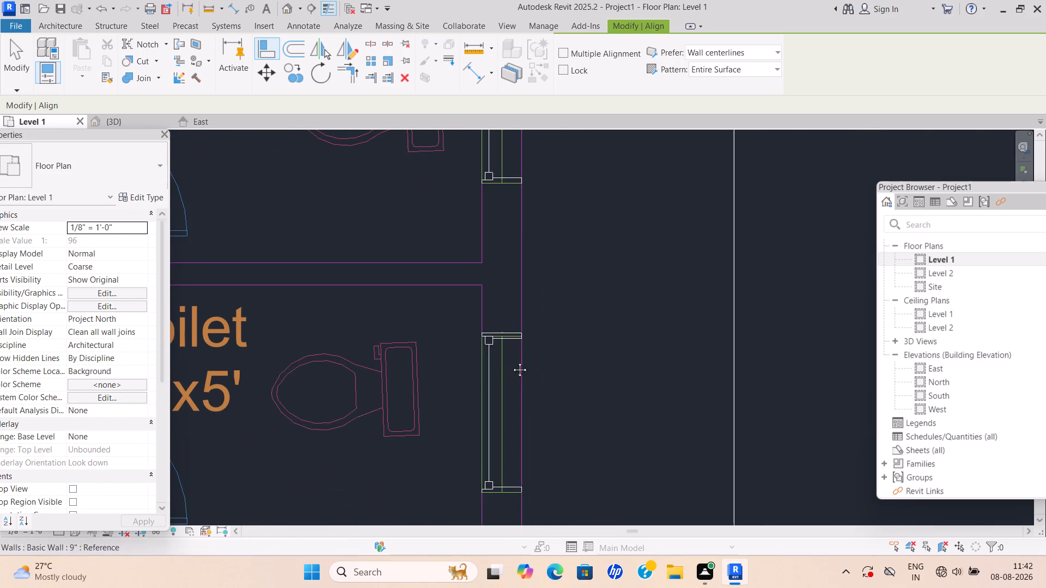
middle_click_drag(512, 362, 527, 416)
scroll(521, 395, "up", 9)
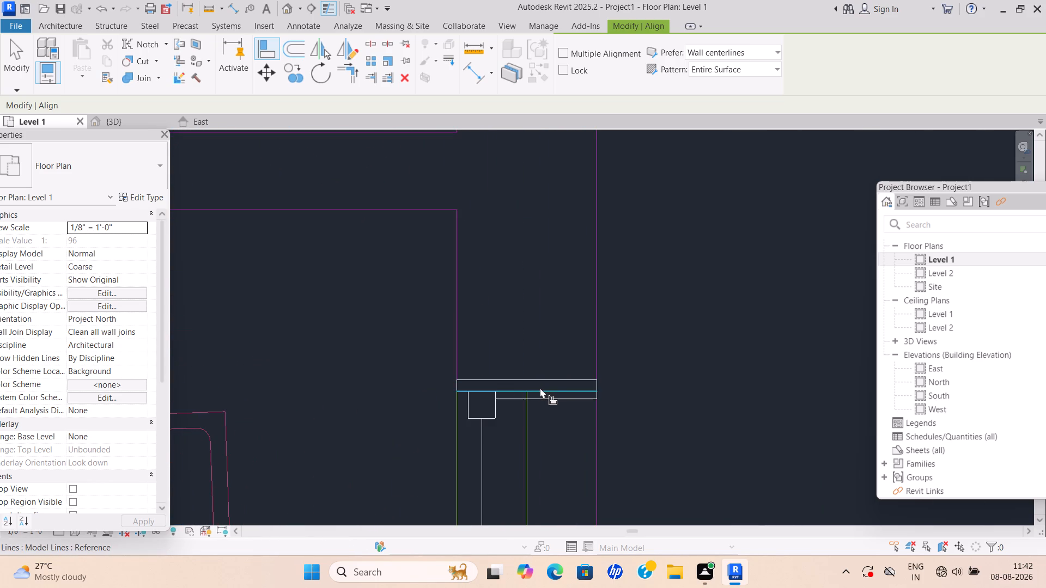
left_click(542, 388)
left_click(548, 379)
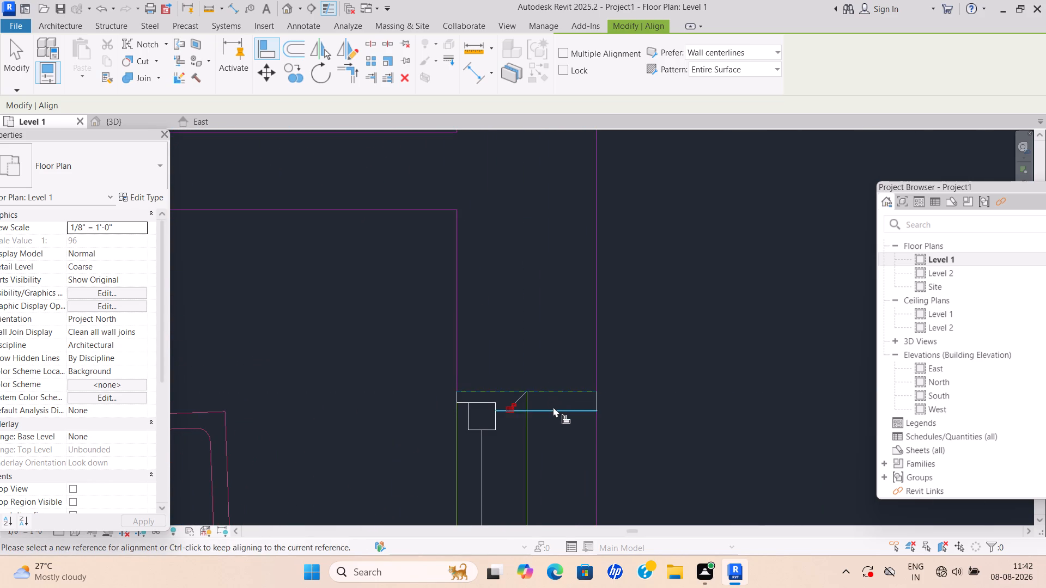
key("Escape")
Place a Fixed 36" x 48" window at the empty green marked opening of the uppermost 8'x5' toilet in the row.
scroll(554, 408, "down", 5)
middle_click_drag(534, 344, 537, 303)
scroll(544, 274, "up", 1)
scroll(583, 350, "down", 4)
middle_click_drag(569, 350, 551, 304)
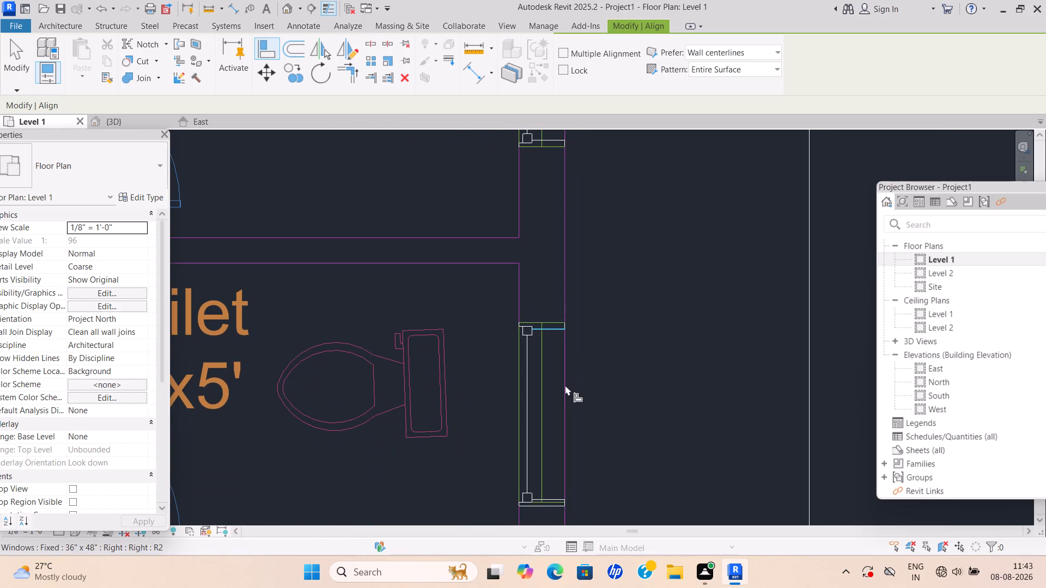
scroll(543, 423, "down", 2)
middle_click_drag(555, 439, 571, 498)
middle_click_drag(579, 275, 532, 430)
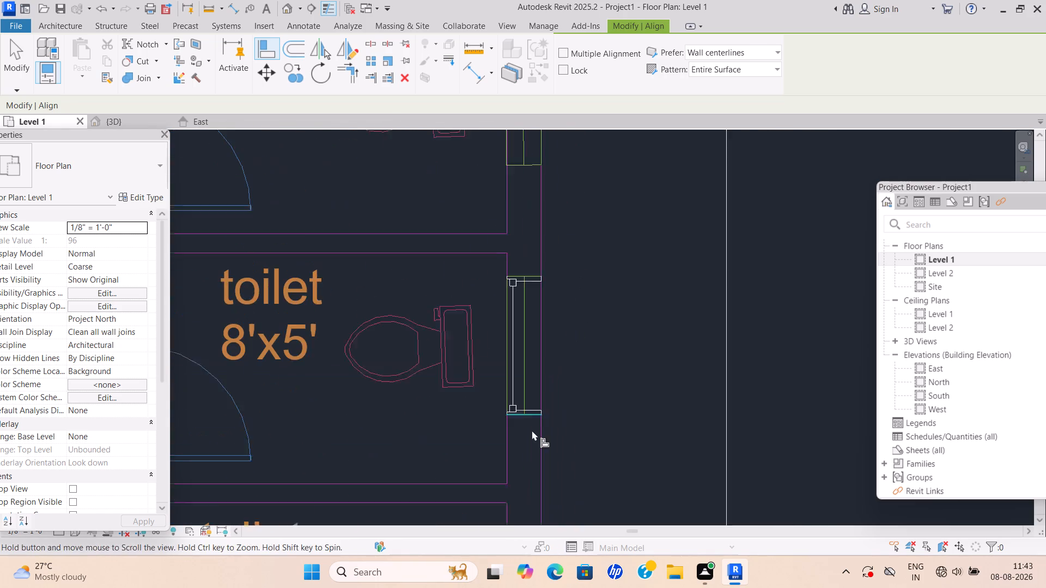
middle_click_drag(532, 430, 534, 426)
scroll(514, 395, "up", 4)
scroll(524, 336, "down", 7)
middle_click_drag(534, 373, 544, 424)
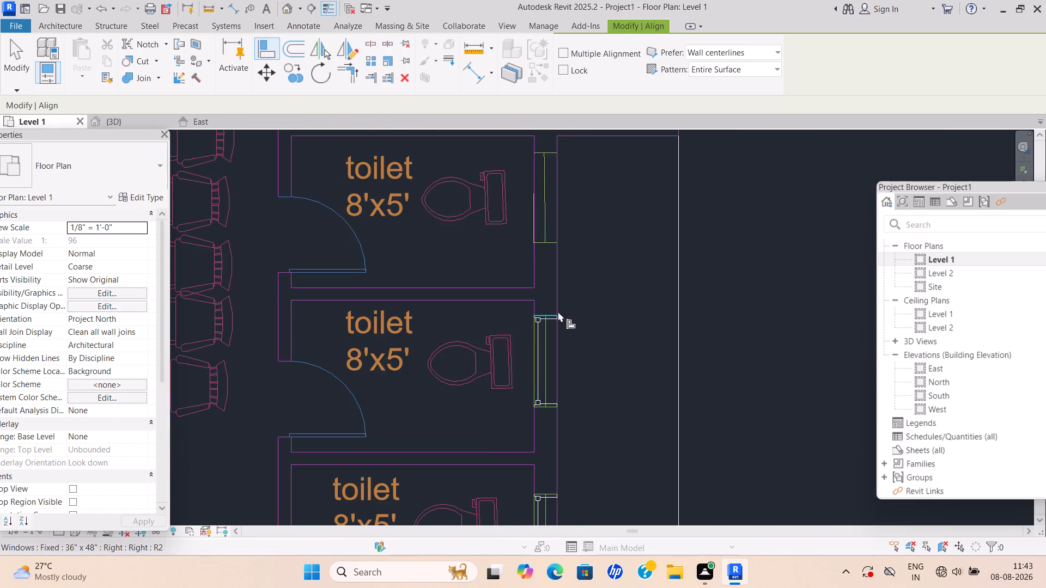
middle_click_drag(558, 311, 544, 408)
middle_click_drag(507, 275, 509, 347)
scroll(519, 361, "up", 4)
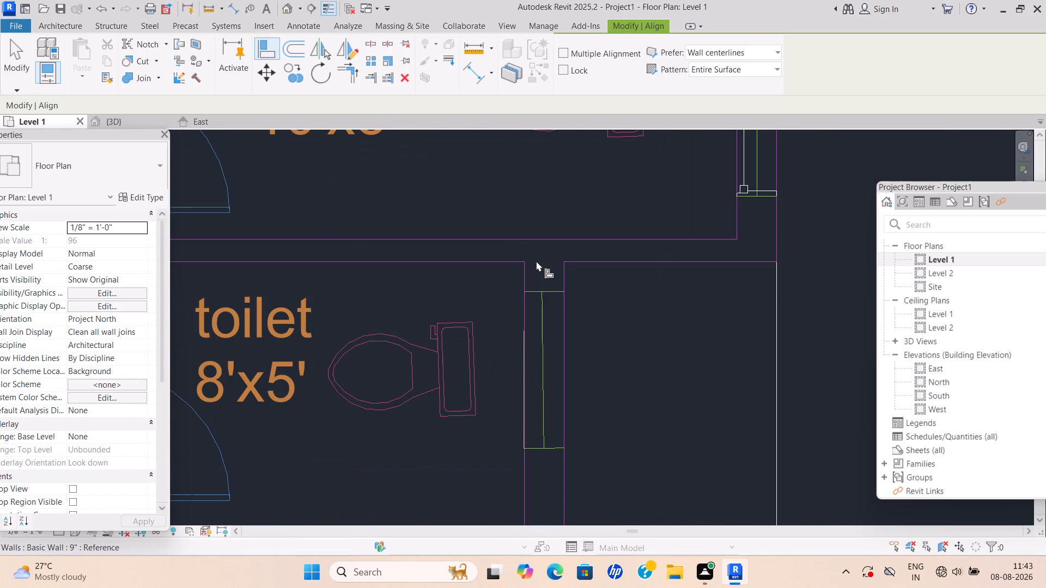
key("Escape")
left_click(55, 23)
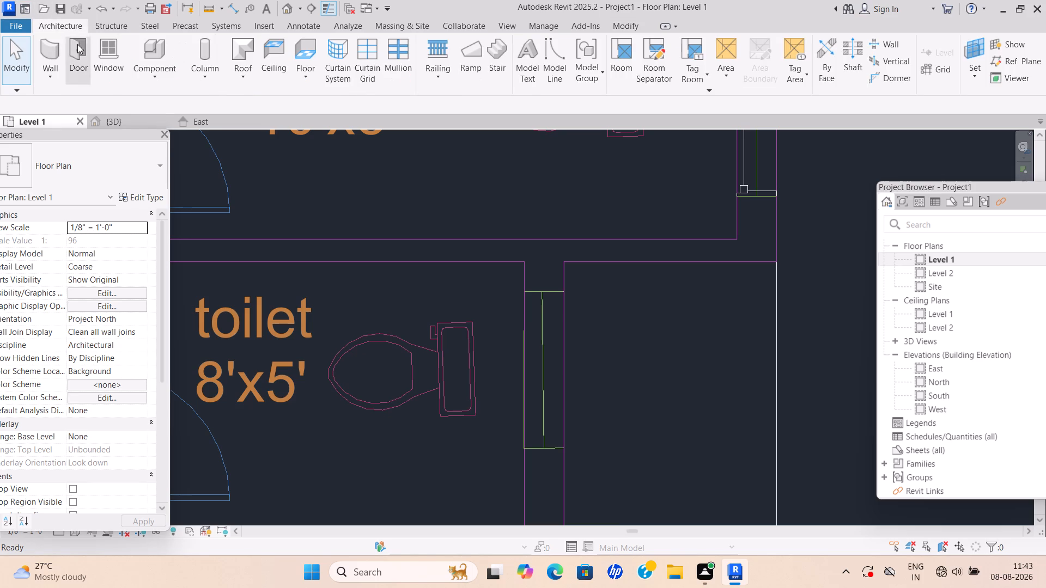
left_click(117, 67)
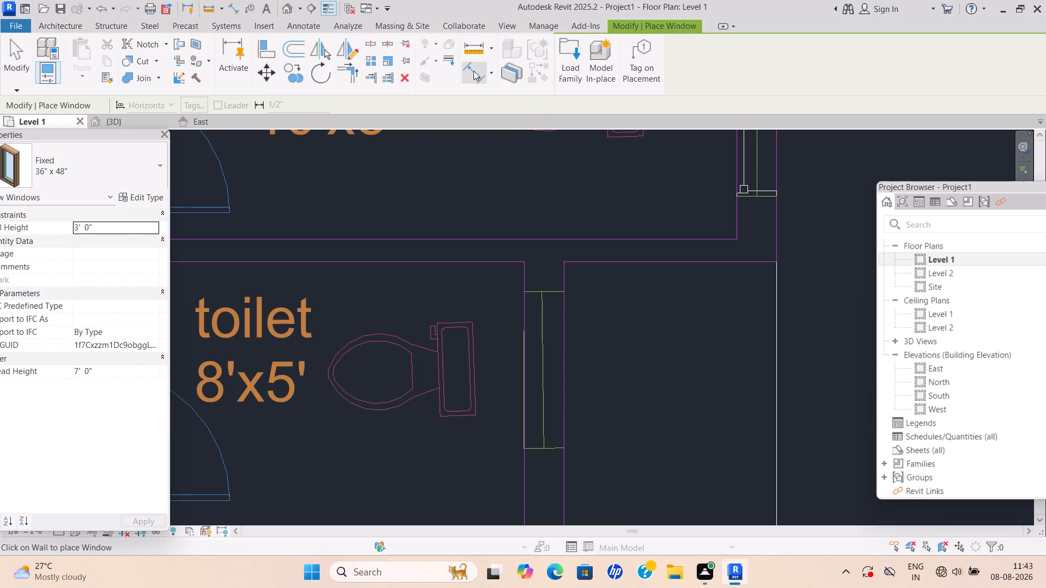
scroll(636, 456, "down", 2)
middle_click_drag(624, 418, 619, 150)
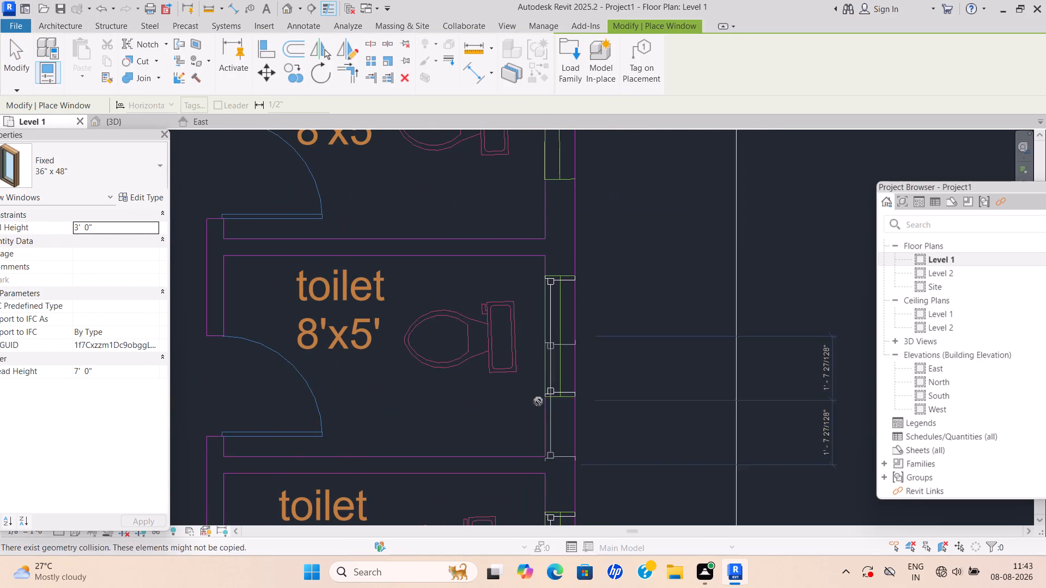
scroll(538, 402, "up", 8)
scroll(539, 387, "down", 5)
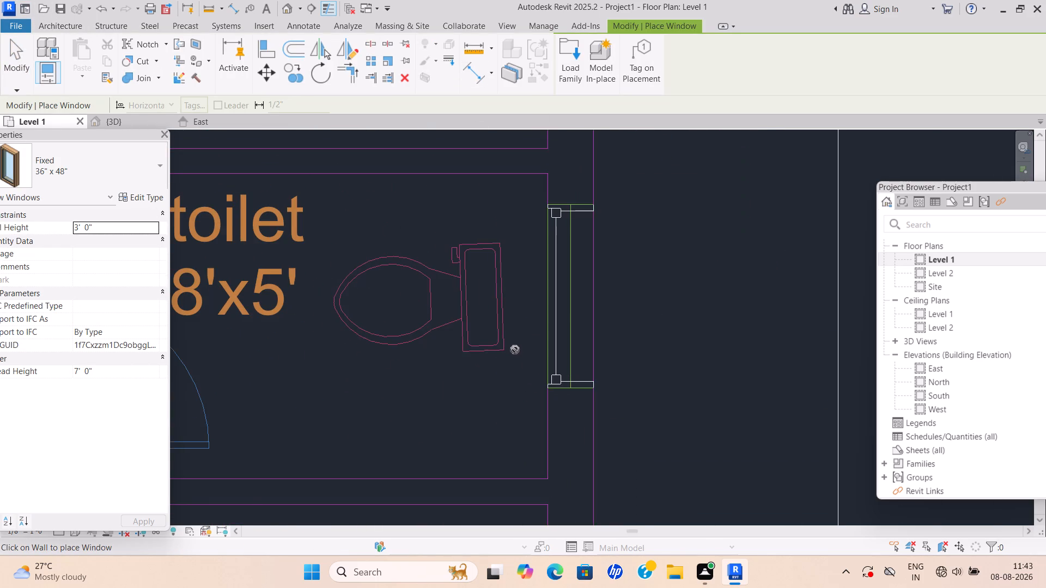
scroll(513, 342, "down", 2)
middle_click_drag(513, 341, 516, 412)
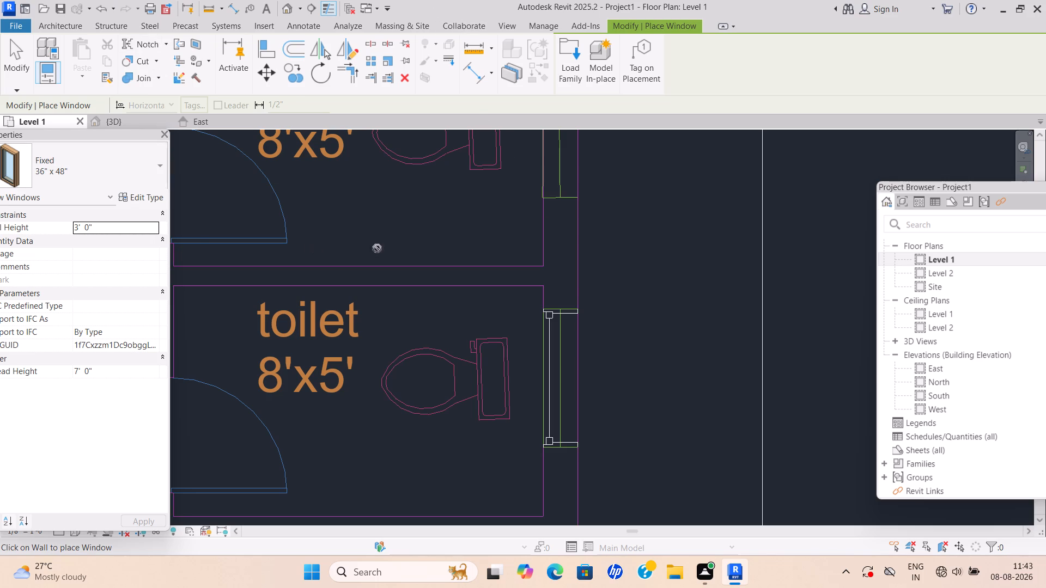
middle_click_drag(563, 222, 509, 402)
scroll(514, 310, "up", 2)
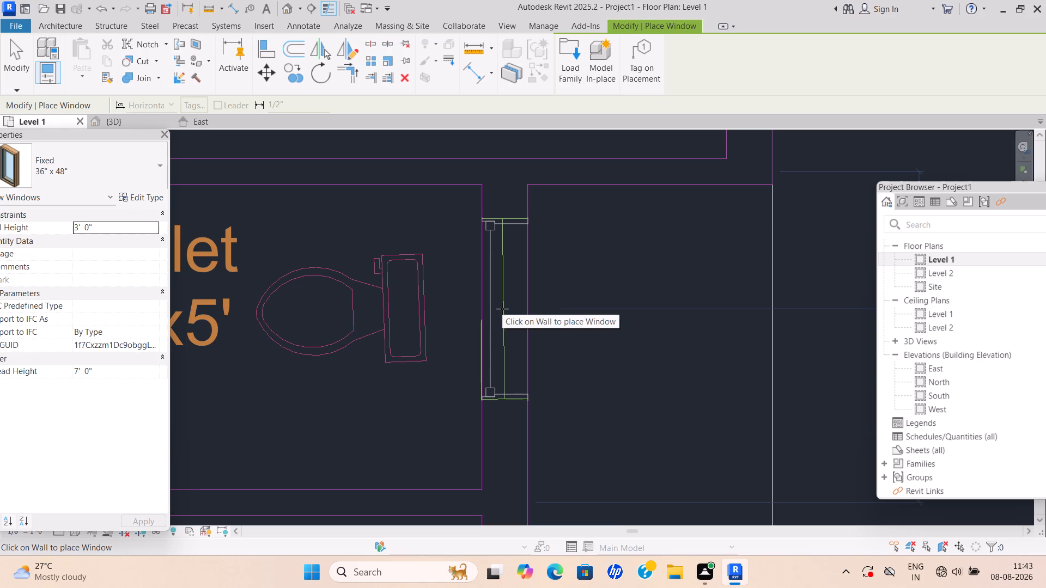
left_click(503, 309)
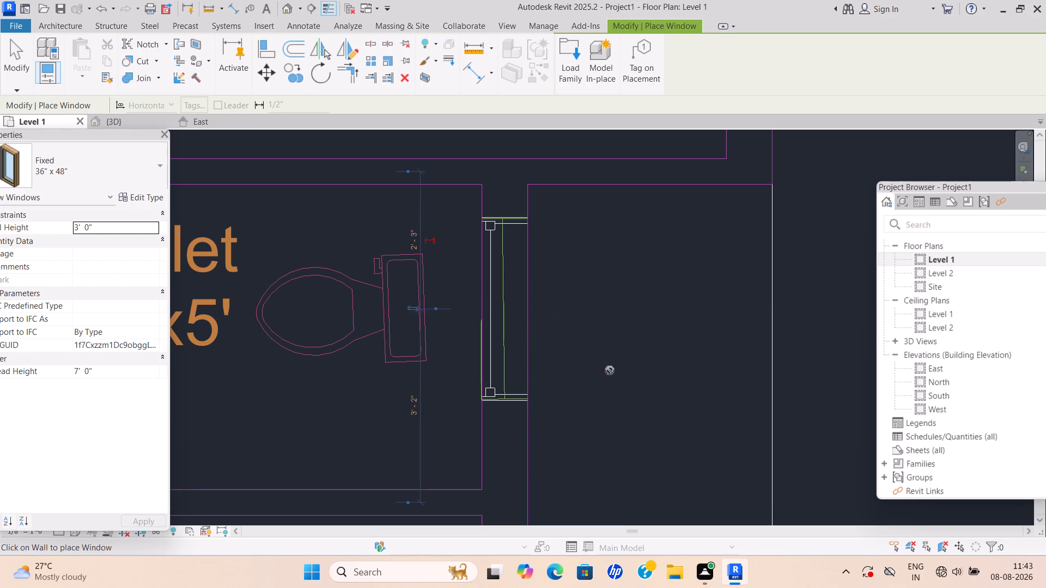
key("Escape")
Align the lower jamb of the uppermost 8'x5' toilet's Fixed window with the bottom line of its green marked opening.
scroll(507, 414, "up", 6)
scroll(544, 345, "up", 4)
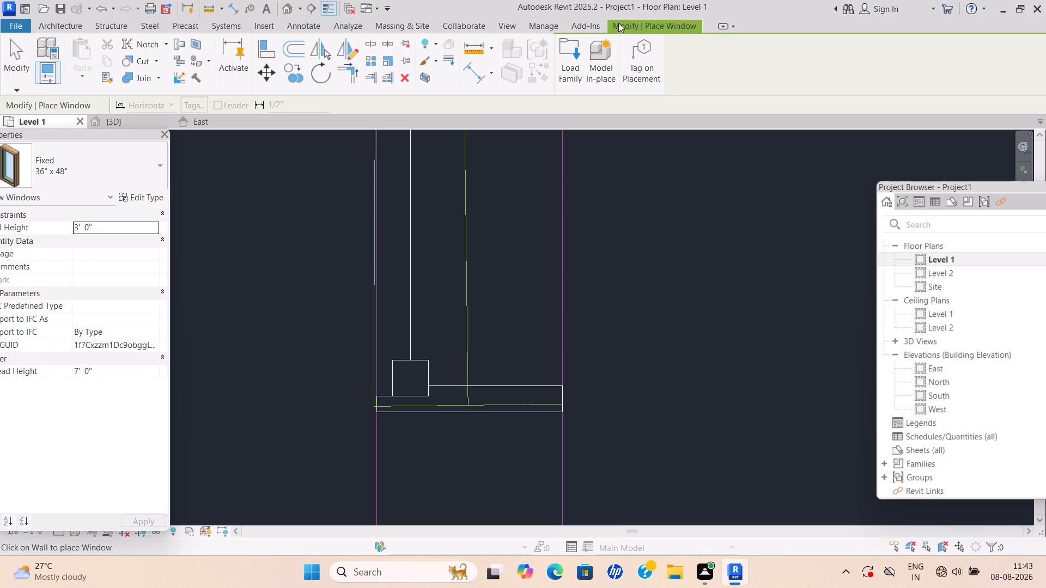
left_click(273, 52)
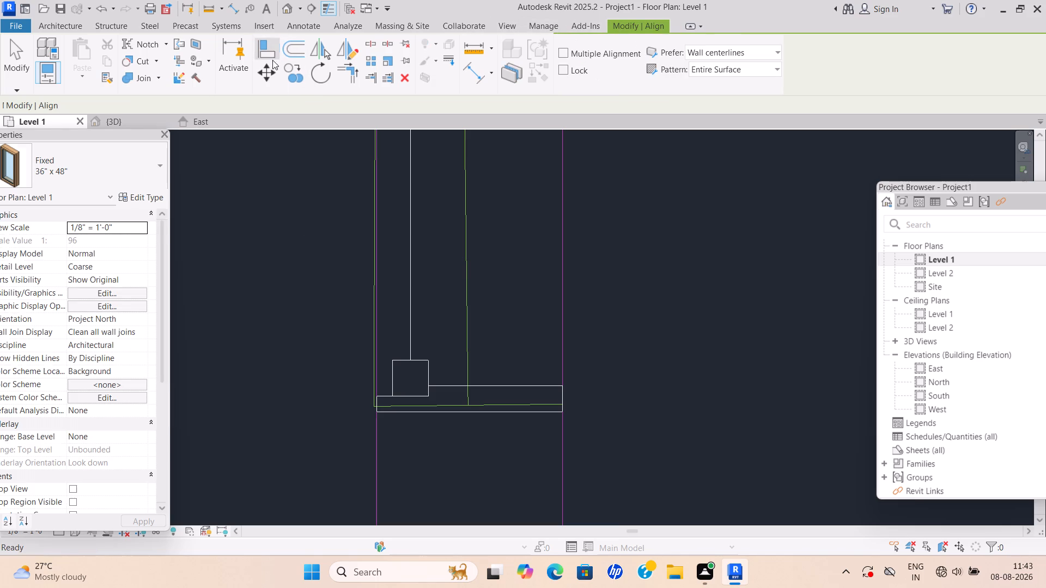
scroll(410, 436, "up", 3)
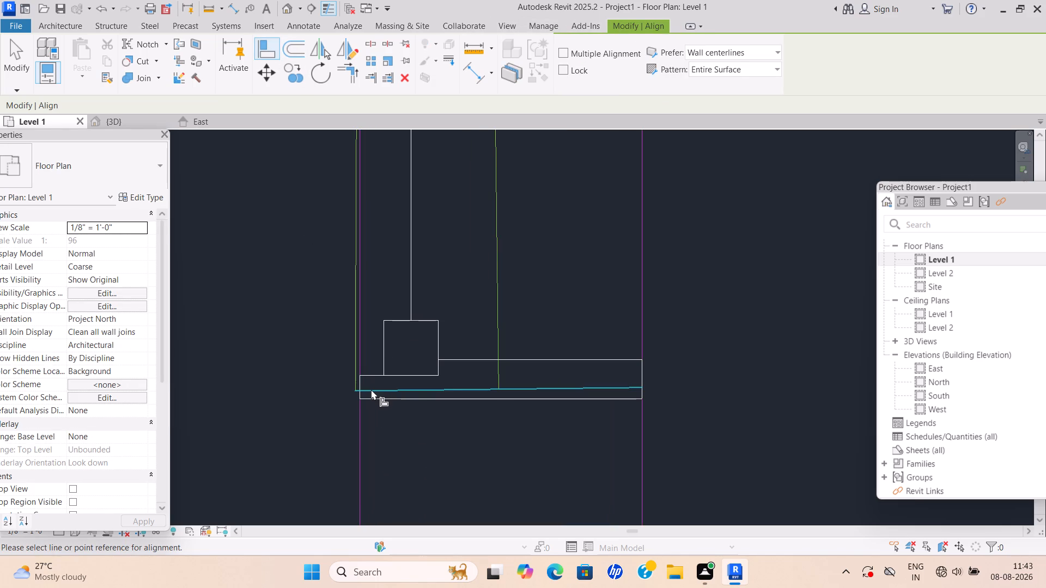
left_click(396, 388)
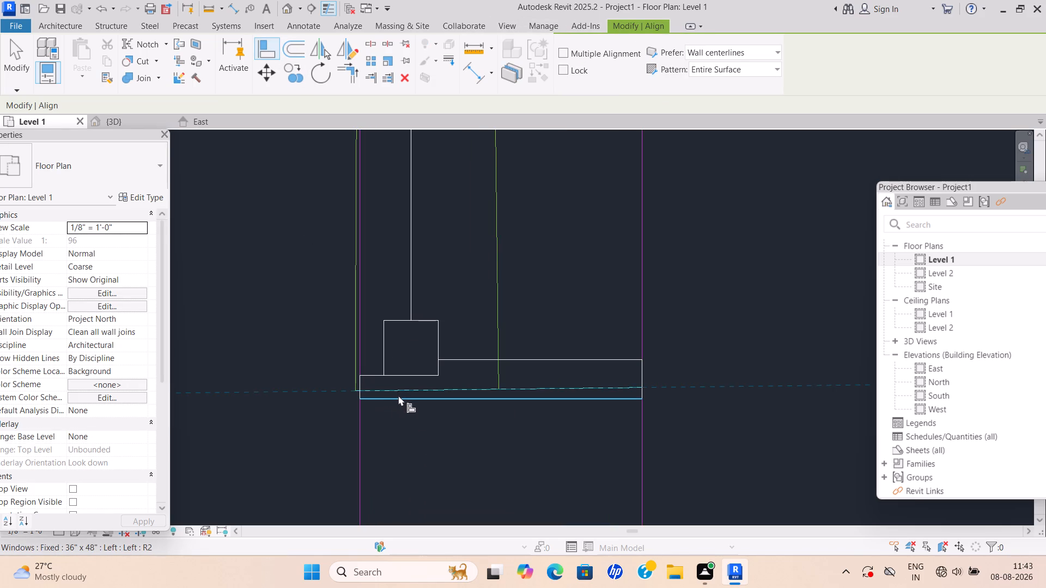
left_click(399, 395)
key("Escape")
Align the upper jamb of the same toilet's Fixed window with the top line of its green marked opening.
scroll(421, 384, "down", 6)
scroll(451, 324, "down", 1)
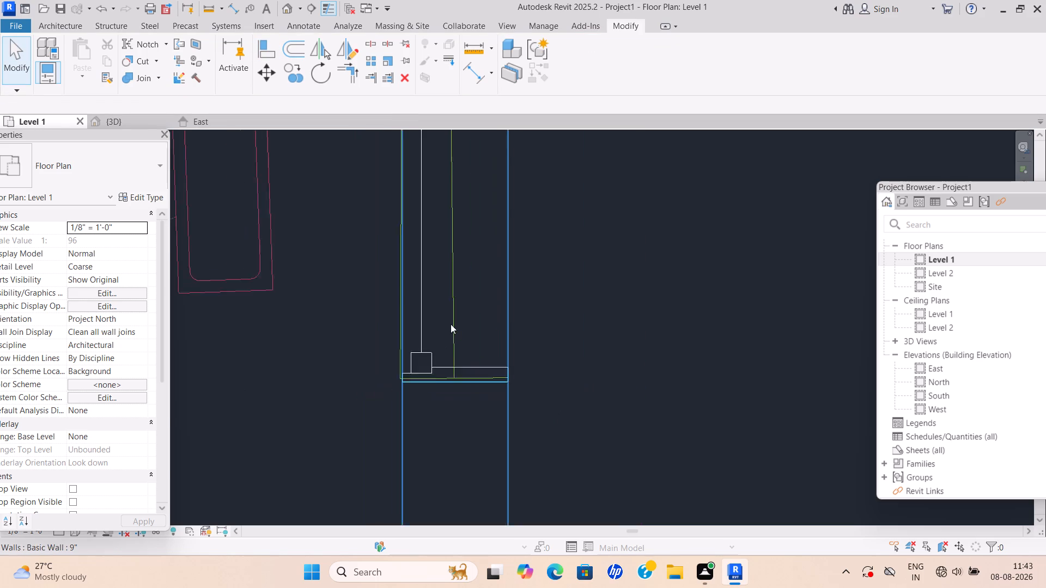
scroll(451, 324, "down", 1)
middle_click_drag(458, 330, 480, 483)
middle_click_drag(509, 256, 470, 451)
scroll(465, 457, "down", 1)
scroll(444, 358, "up", 7)
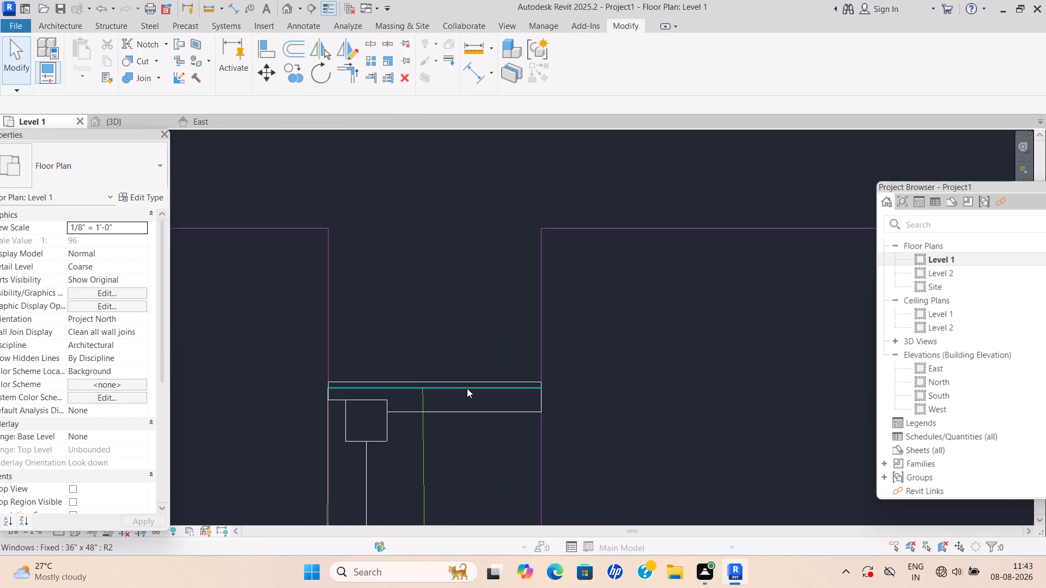
left_click(468, 387)
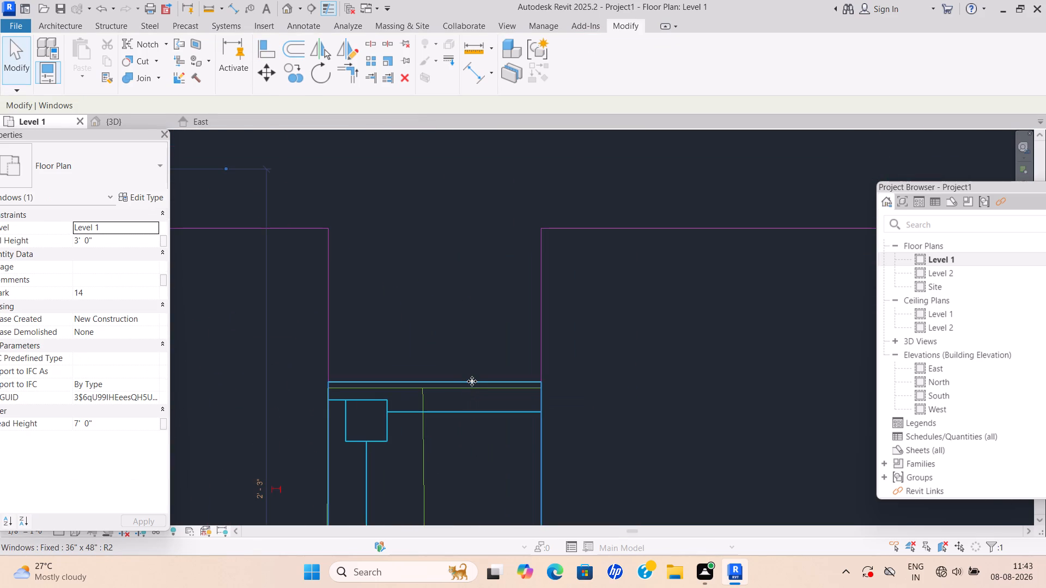
left_click(472, 381)
key("Escape")
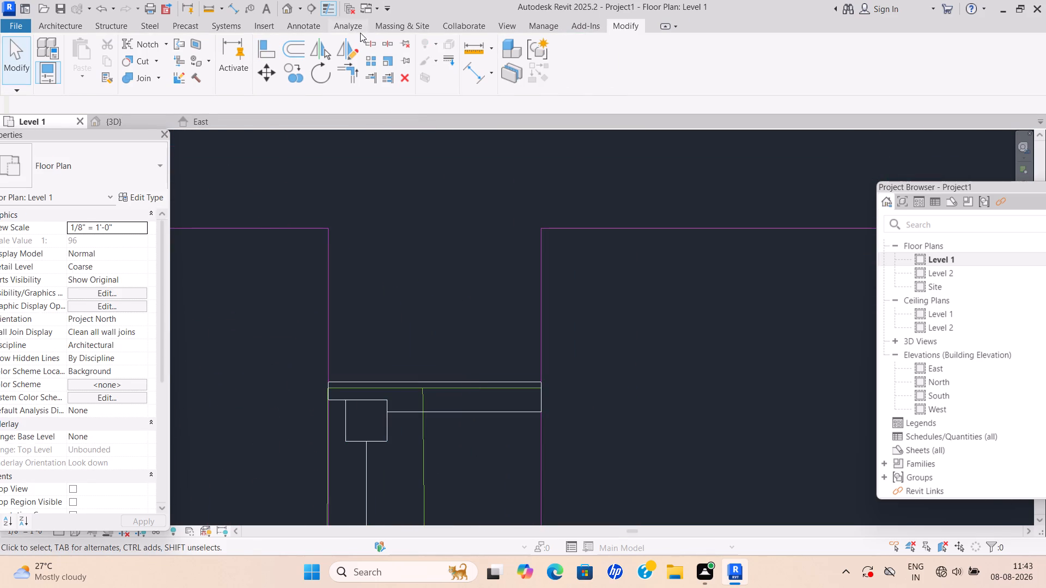
left_click(270, 47)
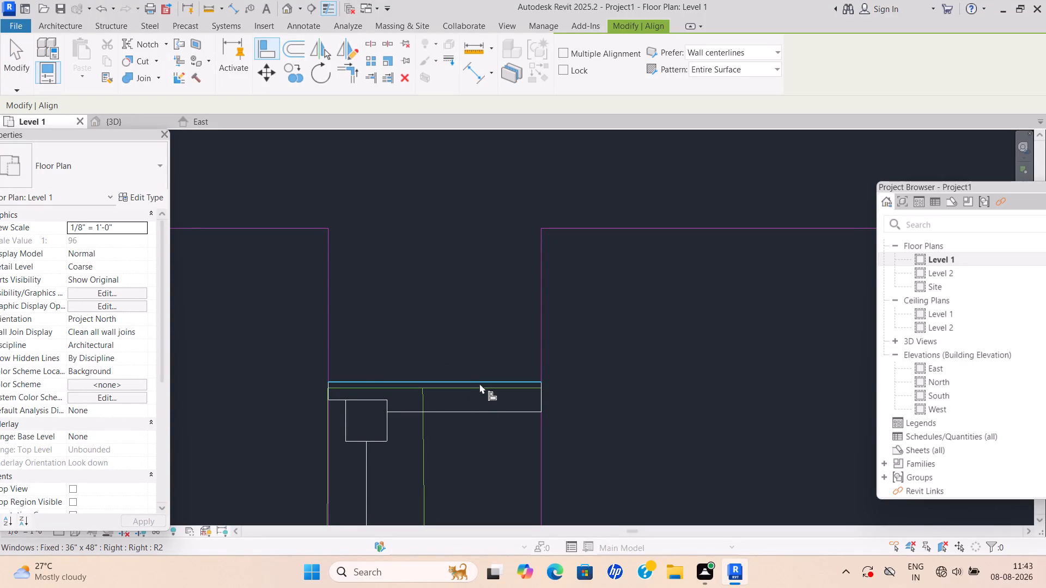
left_click(479, 387)
left_click(484, 379)
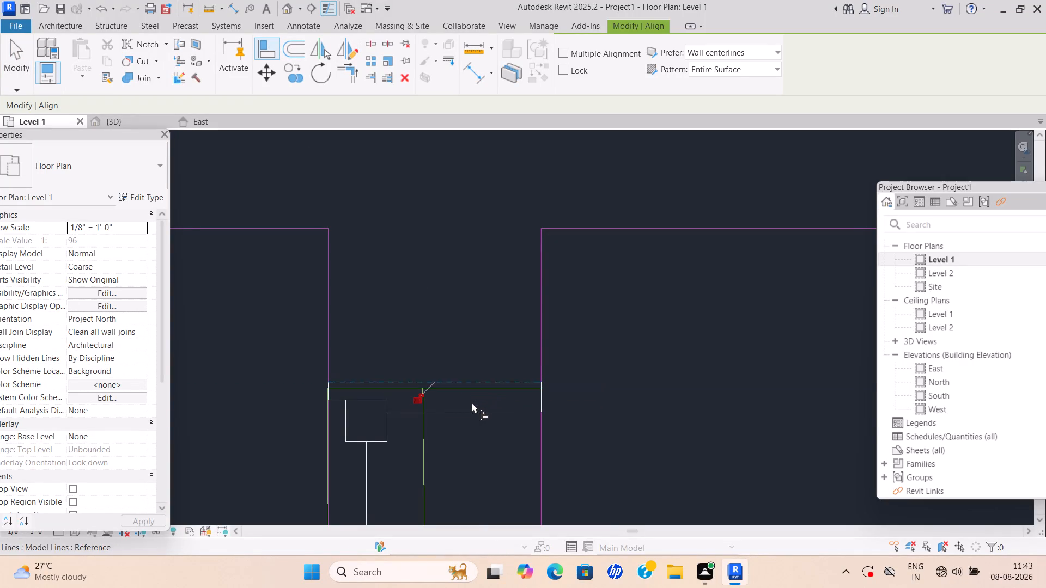
key("Escape")
scroll(481, 391, "up", 6)
left_click(500, 379)
double_click(502, 367)
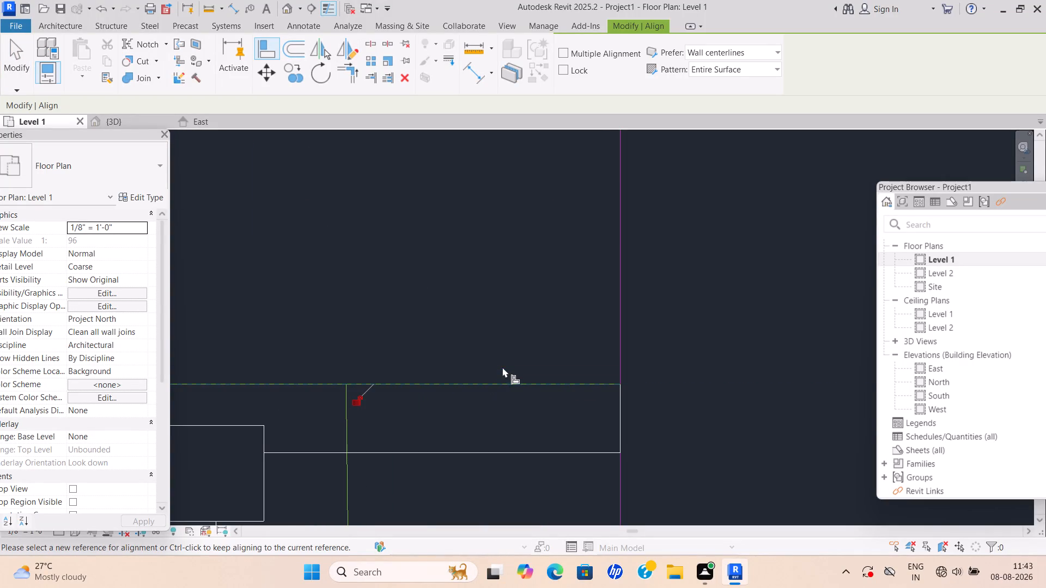
key("Escape")
Check the fit of the placed windows at the 10'x5" toilet, the toilet below the director room and the conference room.
scroll(510, 359, "down", 17)
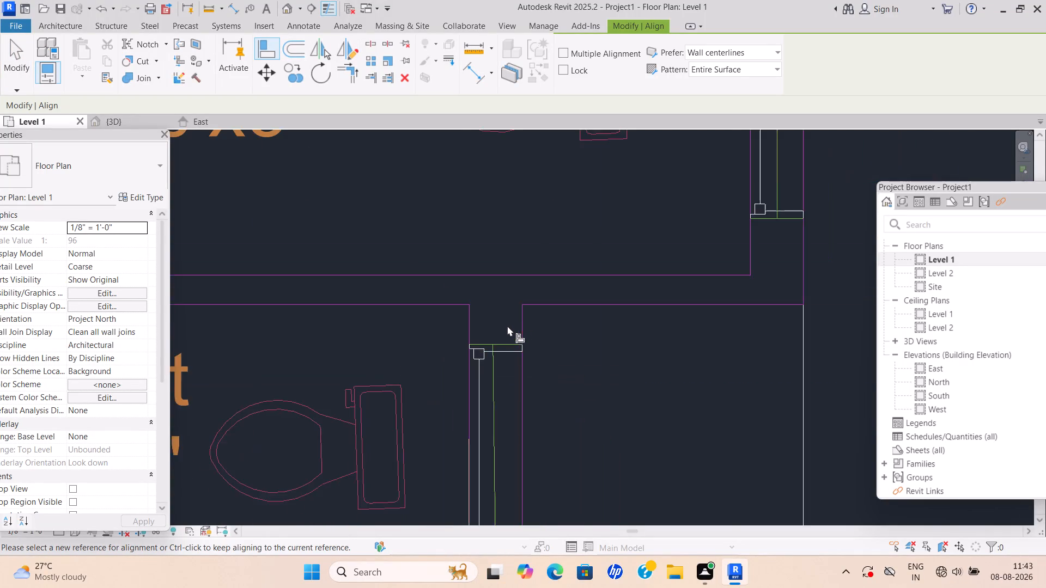
scroll(507, 326, "down", 4)
middle_click_drag(507, 326, 467, 404)
scroll(590, 260, "up", 11)
scroll(598, 258, "down", 4)
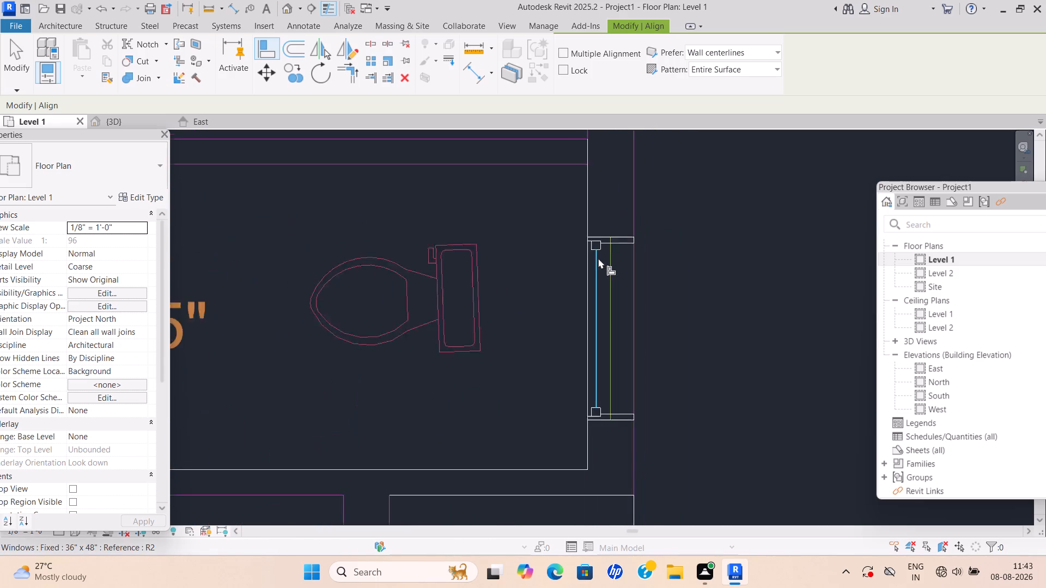
scroll(598, 258, "down", 10)
middle_click_drag(392, 311, 578, 247)
middle_click_drag(456, 283, 615, 254)
scroll(612, 254, "down", 2)
middle_click_drag(385, 304, 588, 252)
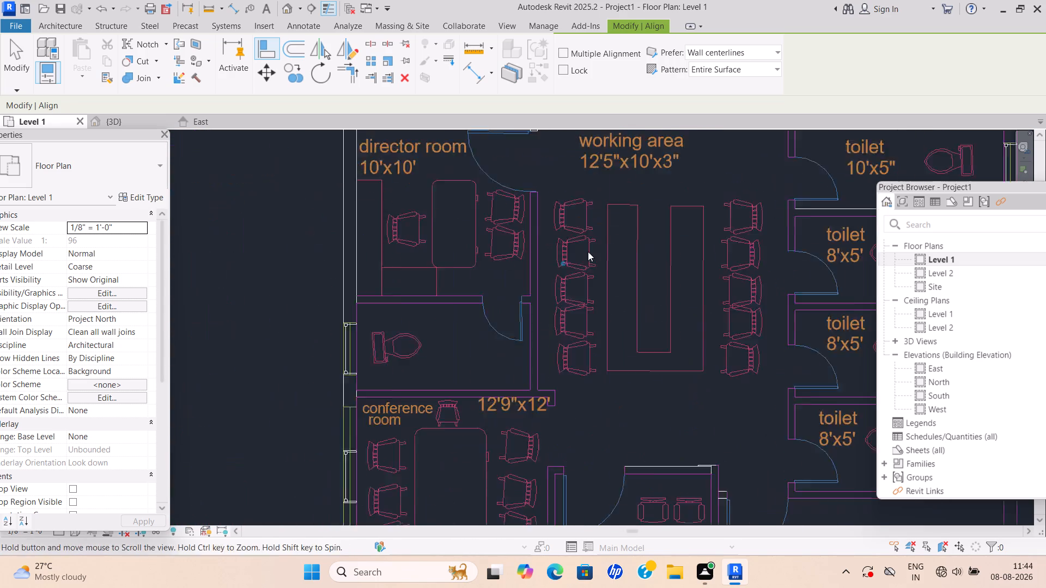
middle_click_drag(588, 252, 587, 252)
scroll(370, 339, "up", 11)
scroll(377, 334, "down", 1)
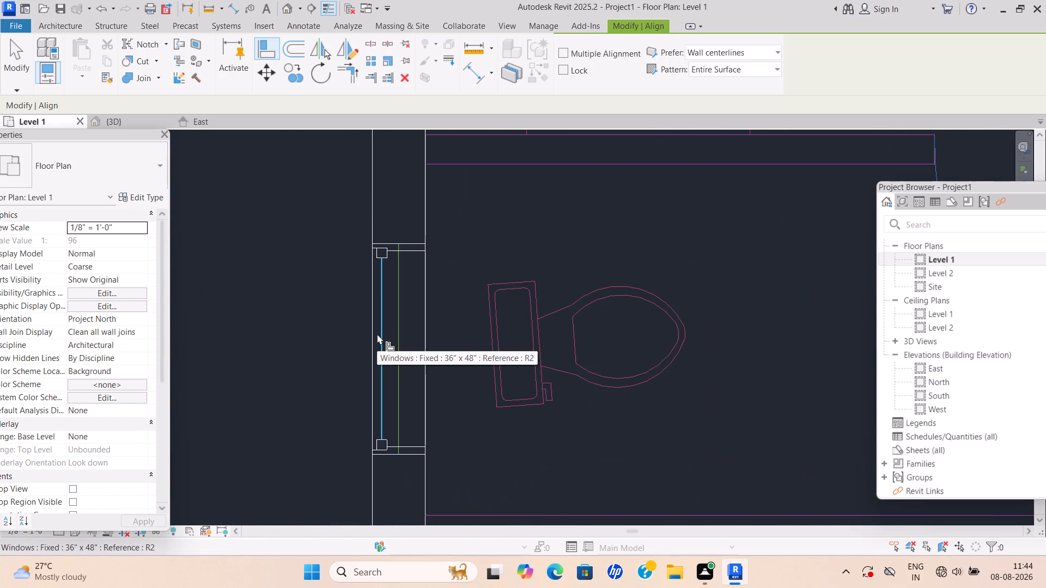
scroll(403, 346, "up", 5)
scroll(403, 346, "down", 6)
middle_click_drag(406, 343, 406, 187)
middle_click_drag(388, 420, 372, 205)
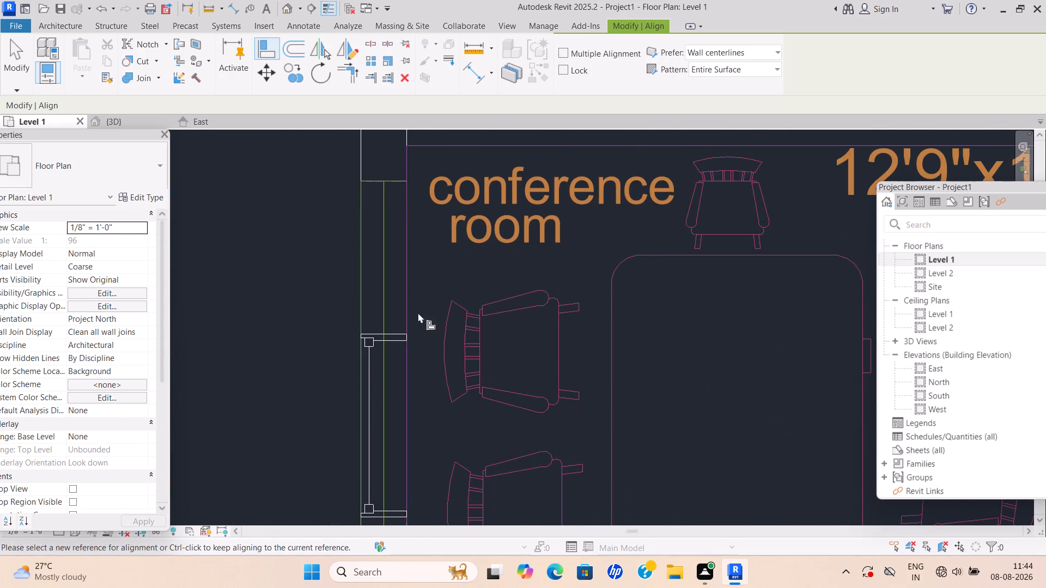
scroll(399, 362, "up", 5)
scroll(399, 362, "down", 7)
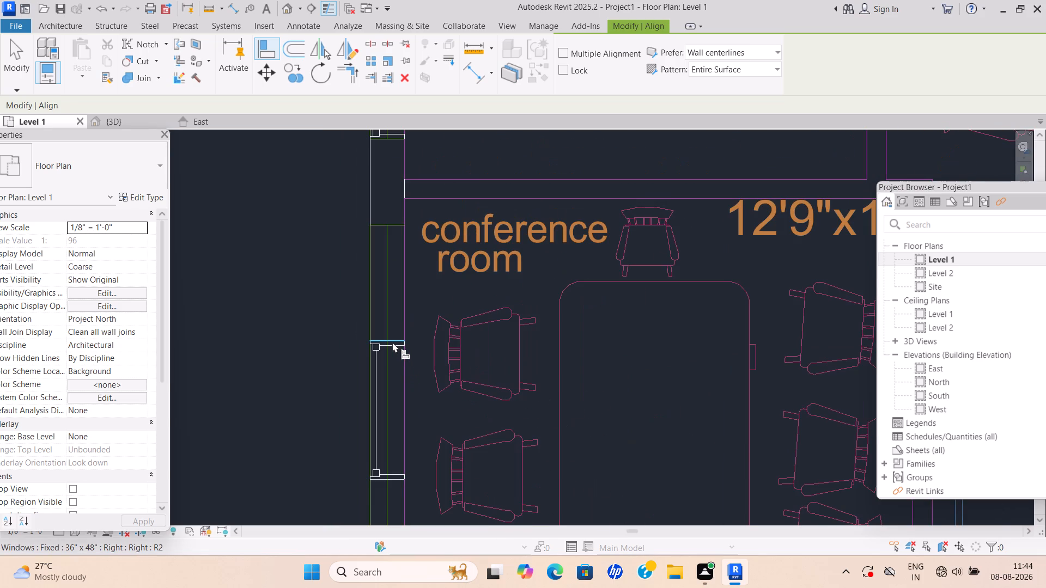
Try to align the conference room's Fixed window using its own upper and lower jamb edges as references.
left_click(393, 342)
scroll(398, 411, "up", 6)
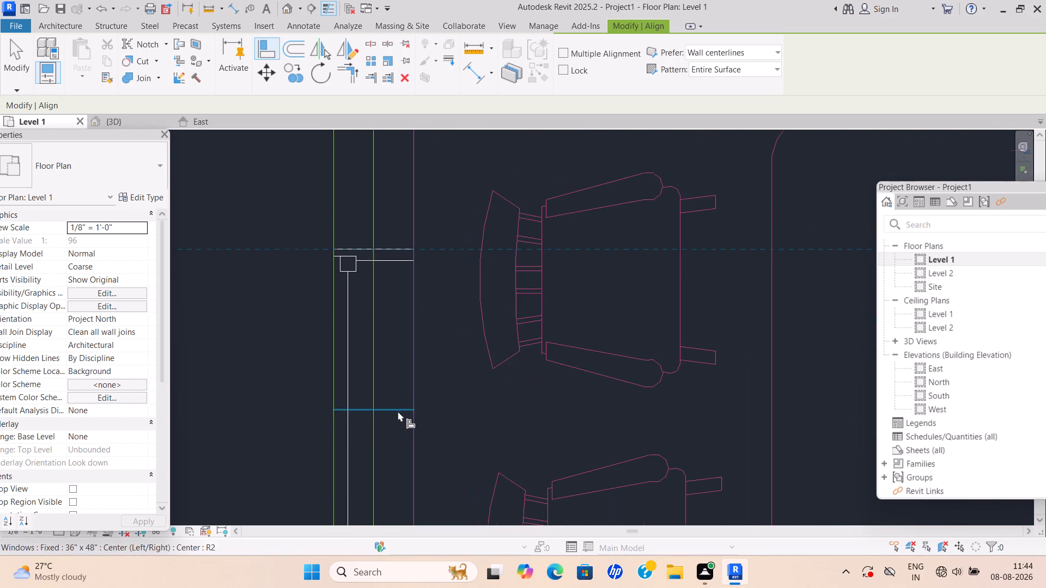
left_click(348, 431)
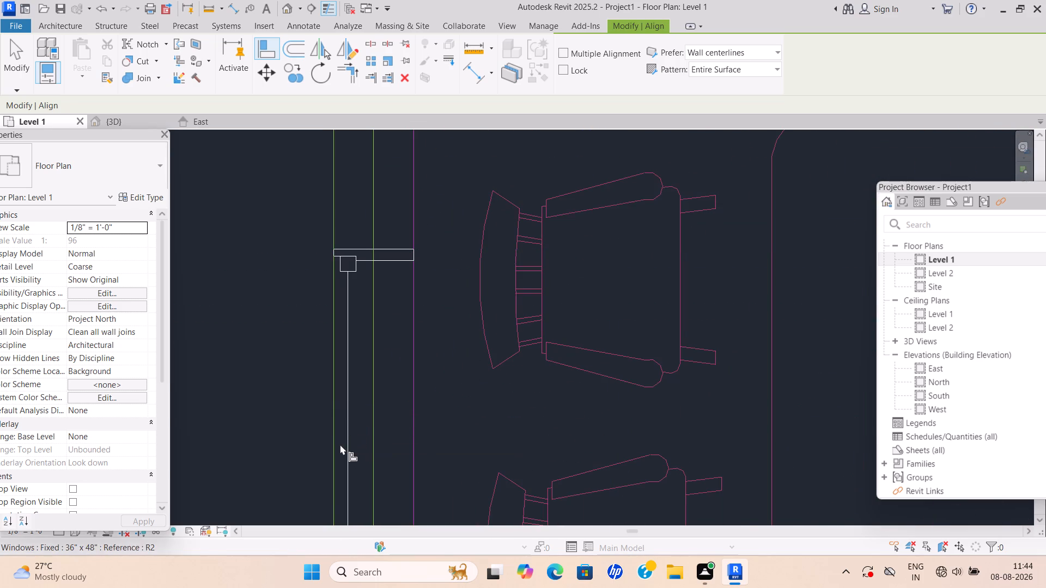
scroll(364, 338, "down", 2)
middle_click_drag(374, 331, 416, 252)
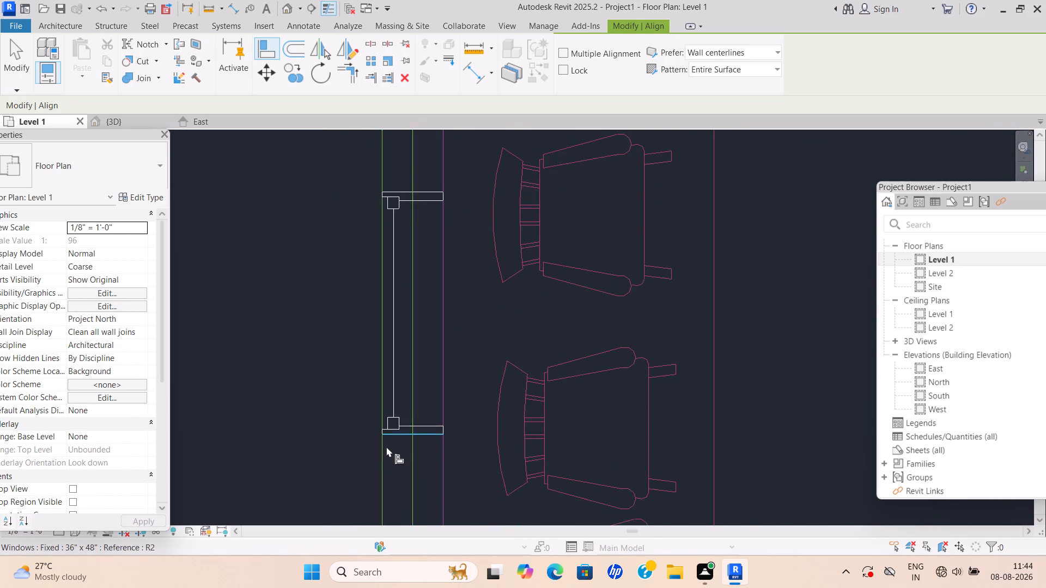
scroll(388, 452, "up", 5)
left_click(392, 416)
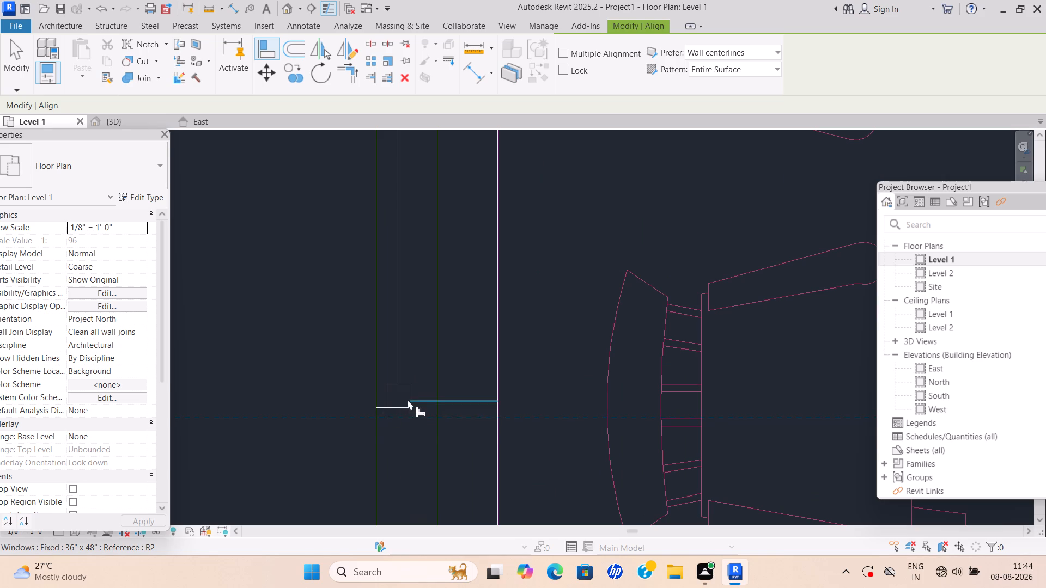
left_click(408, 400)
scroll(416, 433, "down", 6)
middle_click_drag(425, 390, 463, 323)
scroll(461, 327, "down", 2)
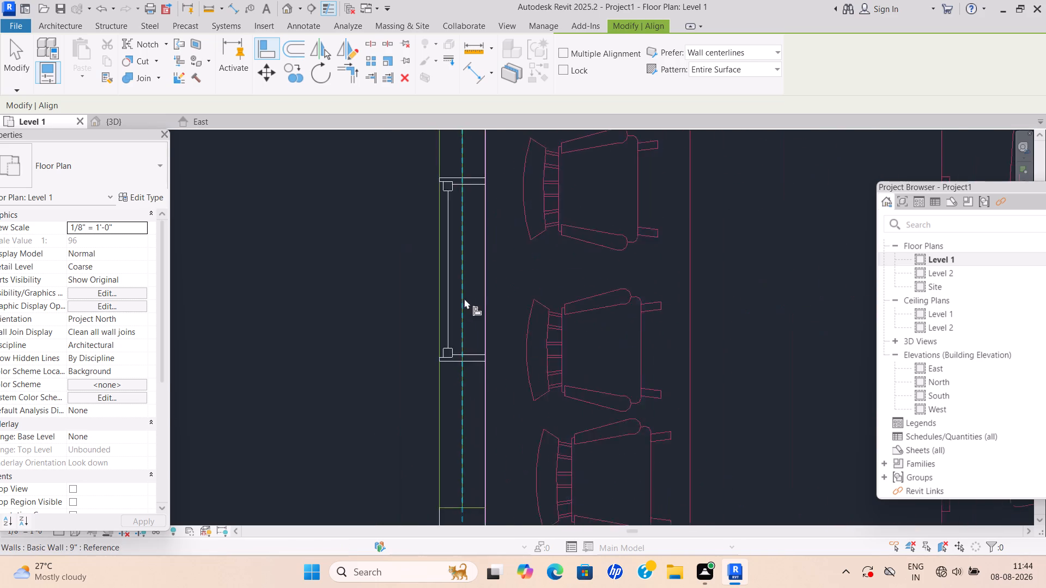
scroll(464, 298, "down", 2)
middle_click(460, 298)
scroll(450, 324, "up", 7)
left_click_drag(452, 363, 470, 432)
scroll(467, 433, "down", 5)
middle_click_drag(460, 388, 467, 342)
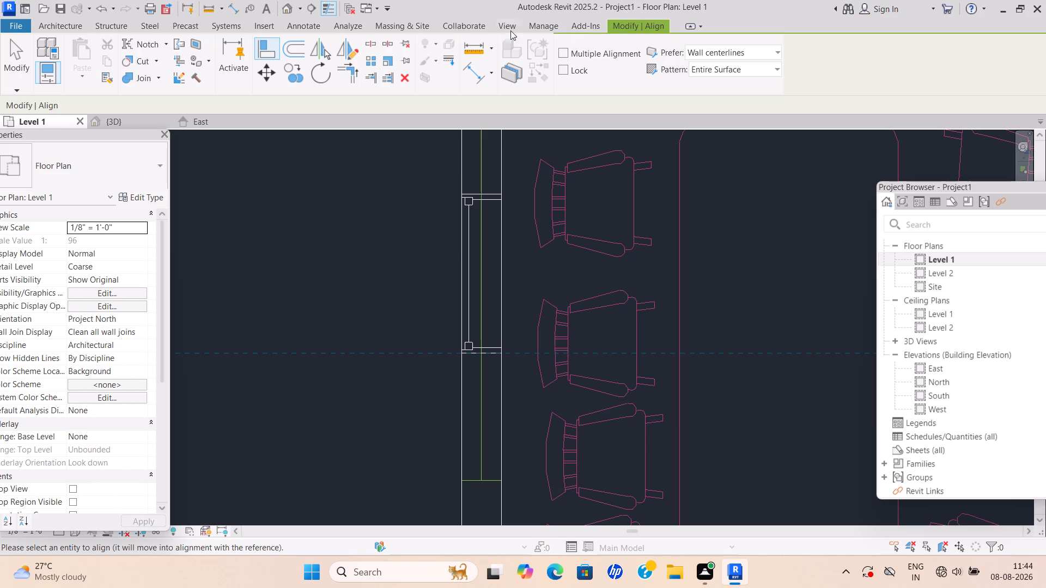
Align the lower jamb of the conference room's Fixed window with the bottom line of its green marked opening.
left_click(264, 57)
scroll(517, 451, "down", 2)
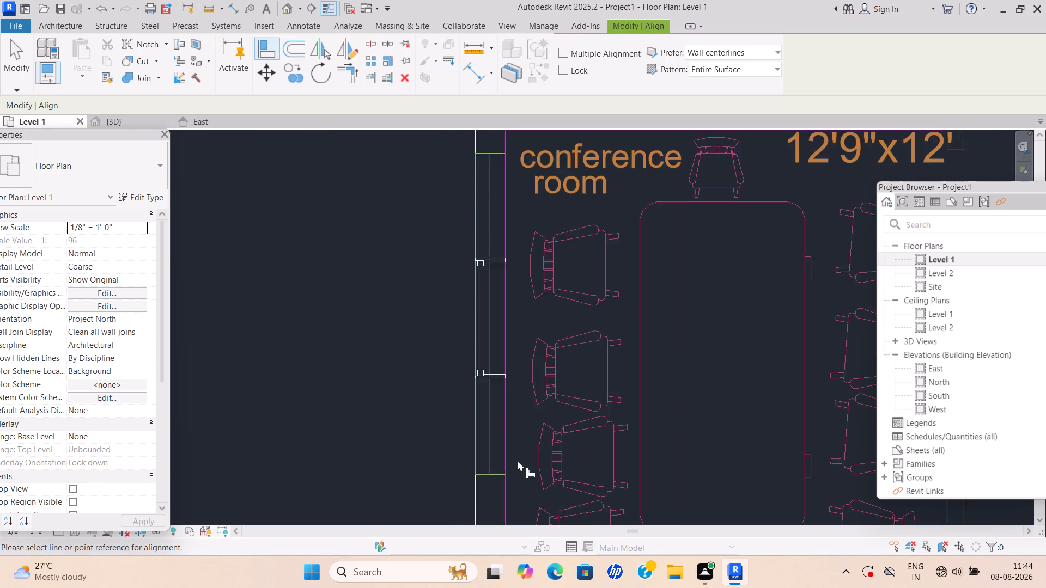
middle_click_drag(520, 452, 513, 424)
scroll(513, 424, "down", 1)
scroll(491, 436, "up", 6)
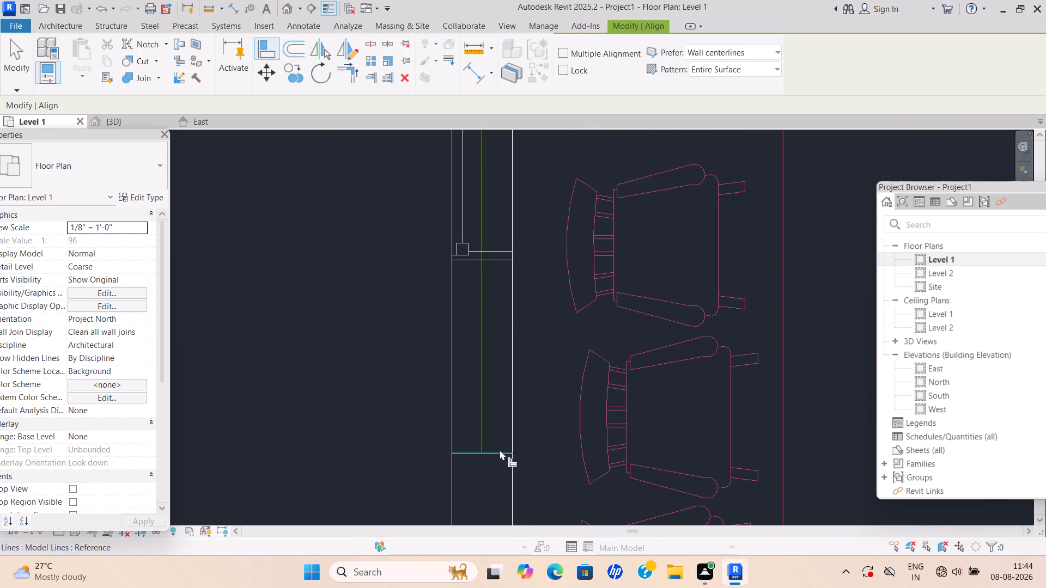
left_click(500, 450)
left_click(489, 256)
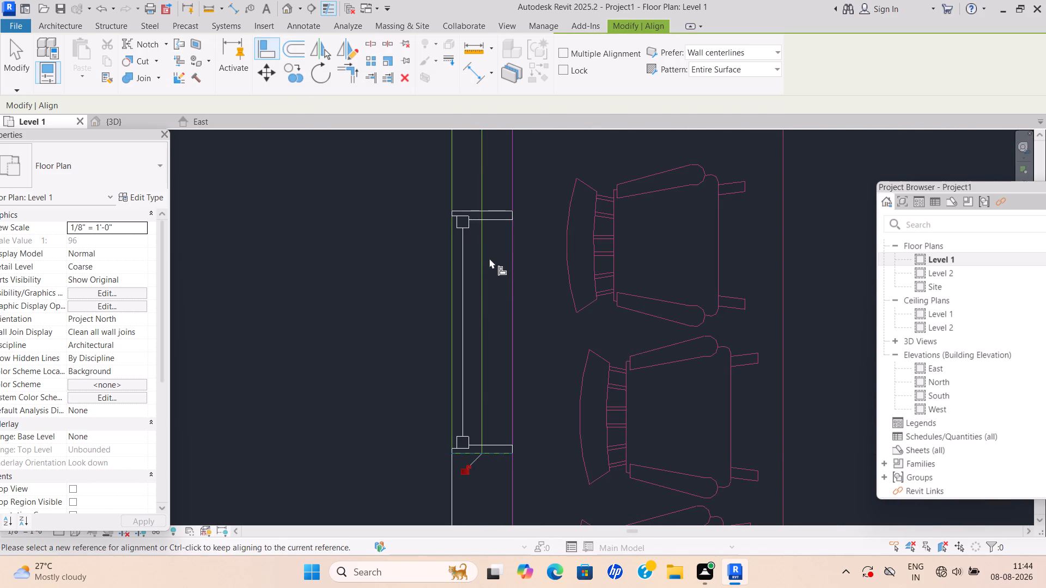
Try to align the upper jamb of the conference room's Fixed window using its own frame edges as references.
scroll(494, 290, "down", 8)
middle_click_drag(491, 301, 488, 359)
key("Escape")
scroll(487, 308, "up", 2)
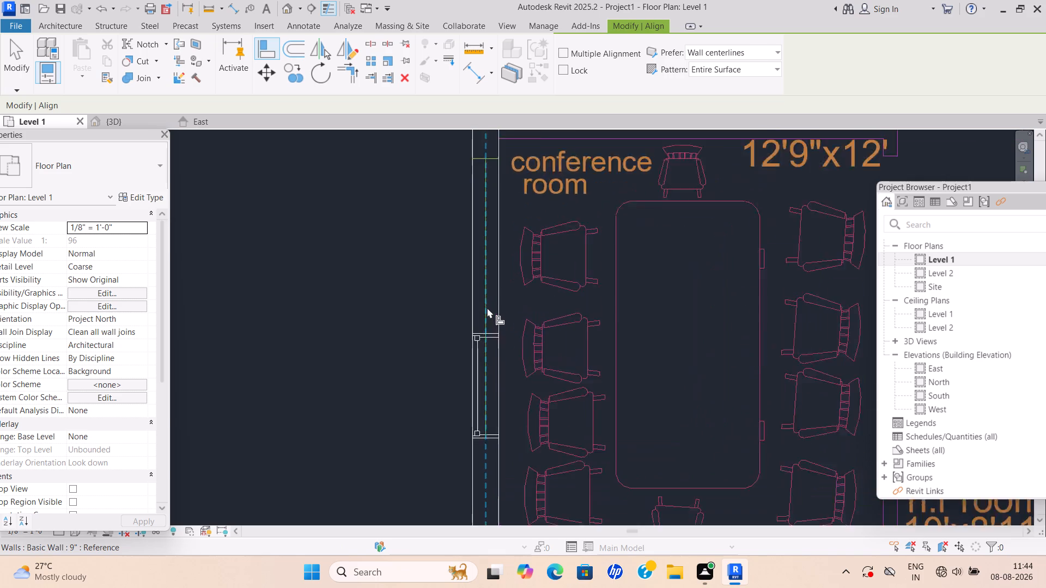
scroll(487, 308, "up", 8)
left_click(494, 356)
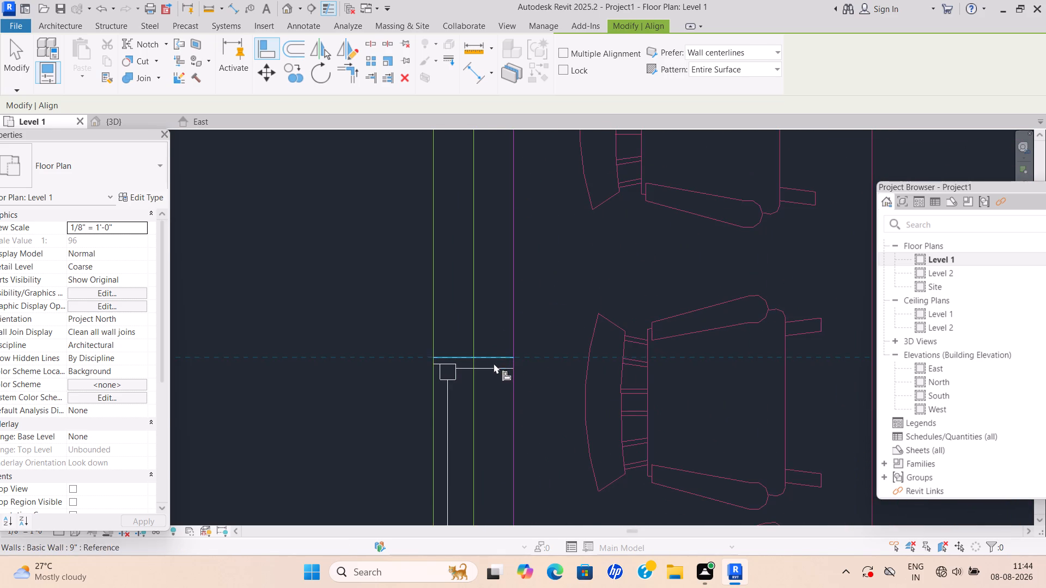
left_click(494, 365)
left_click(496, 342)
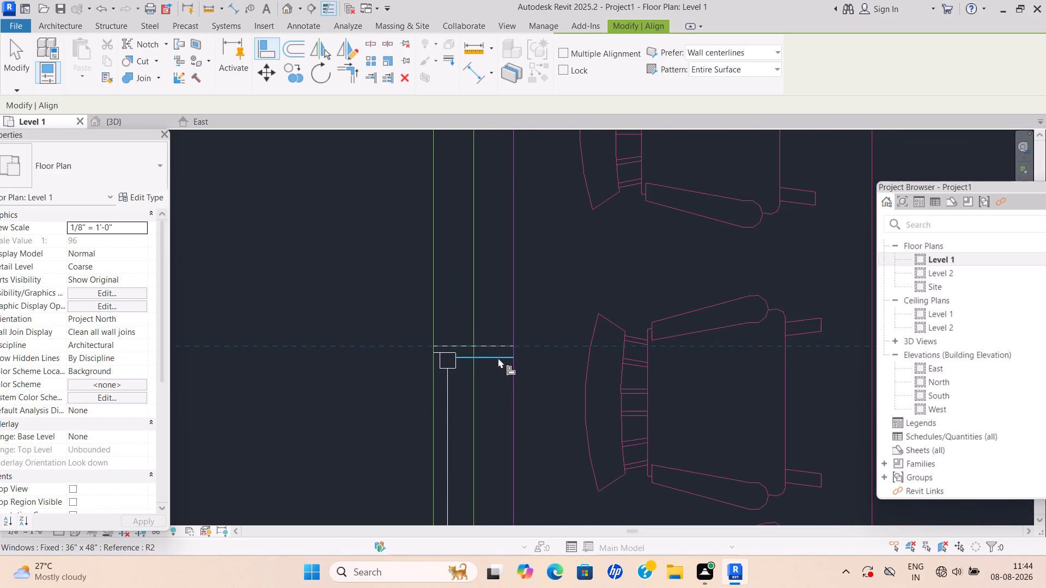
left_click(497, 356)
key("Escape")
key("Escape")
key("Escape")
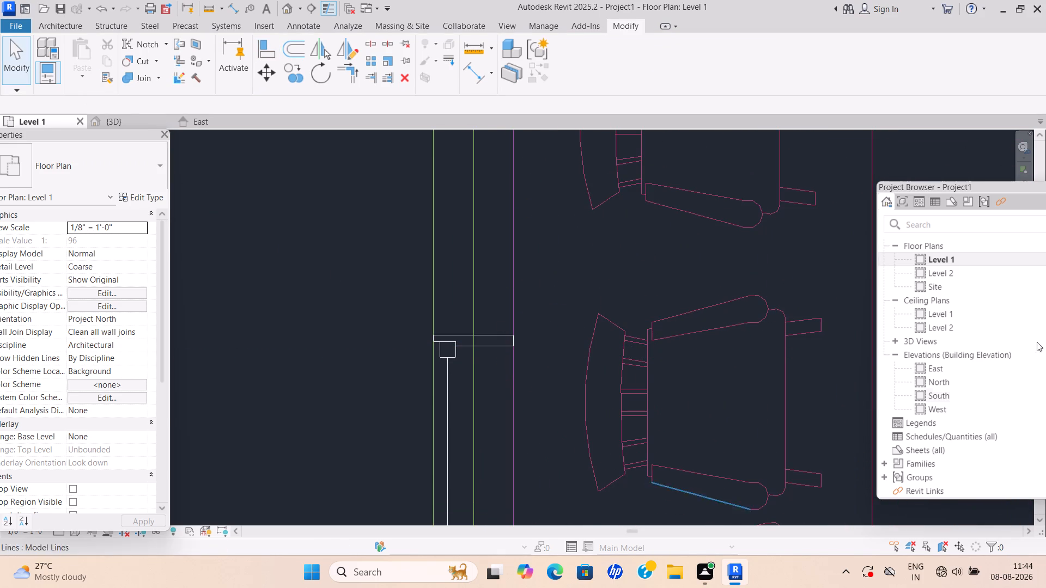
Delete the Fixed 36" x 48" window from the conference room's outer wall.
left_click(490, 334)
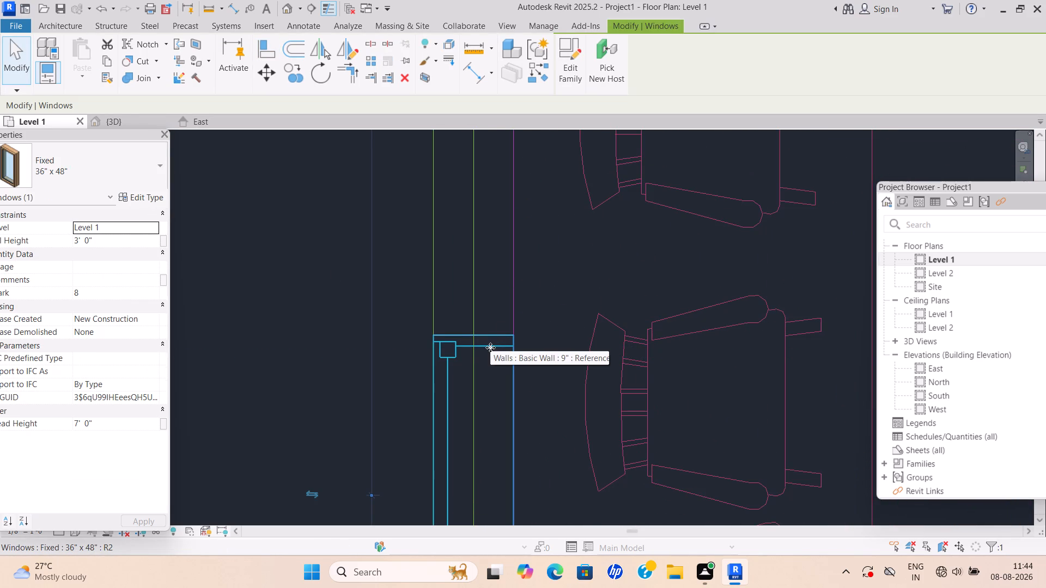
left_click(490, 347)
key("Delete")
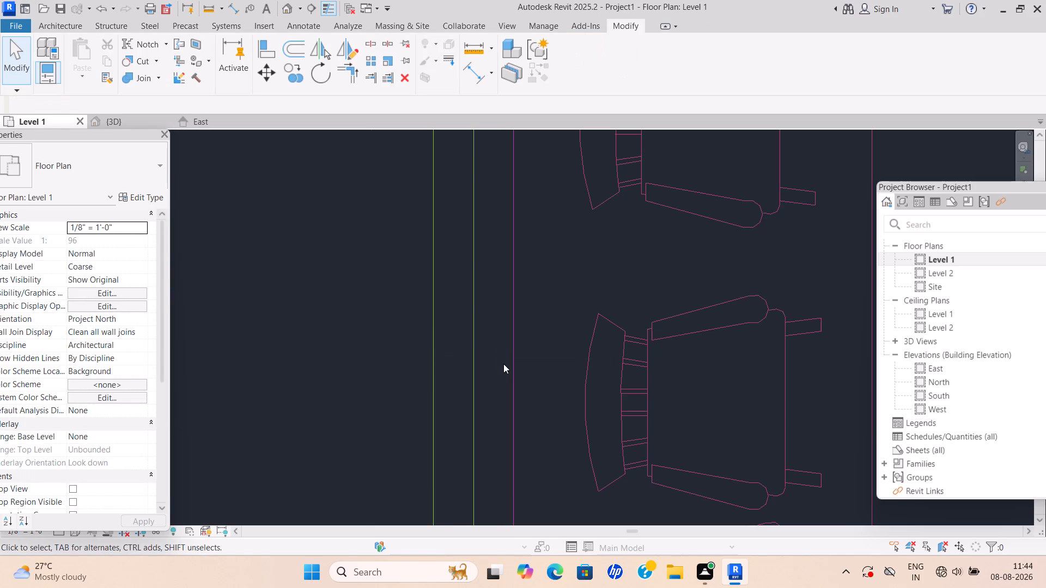
Set the width of the Fixed 36" x 48" window type to 8'.
scroll(471, 397, "down", 10)
middle_click_drag(455, 369, 452, 355)
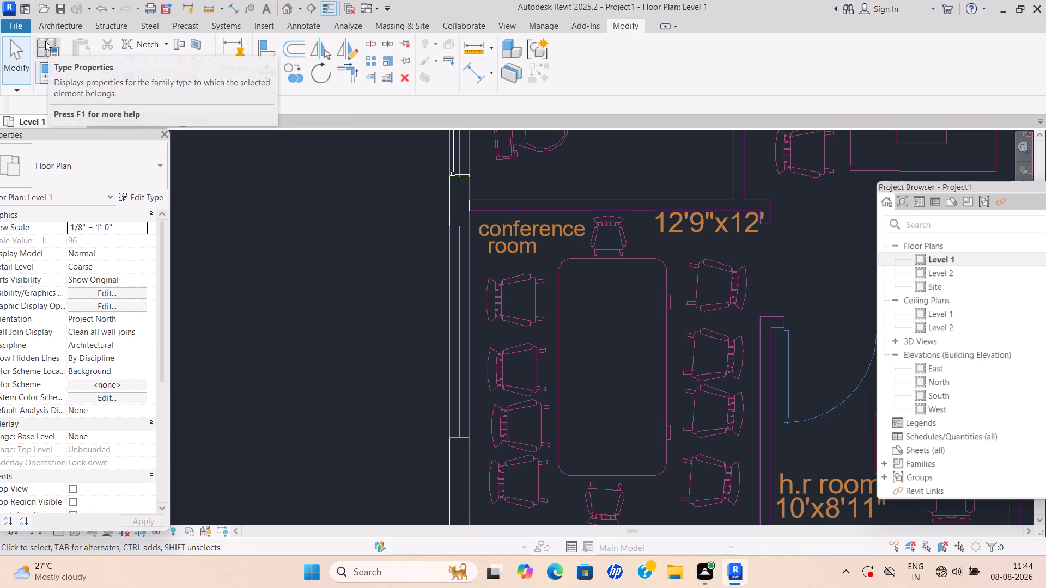
left_click(63, 22)
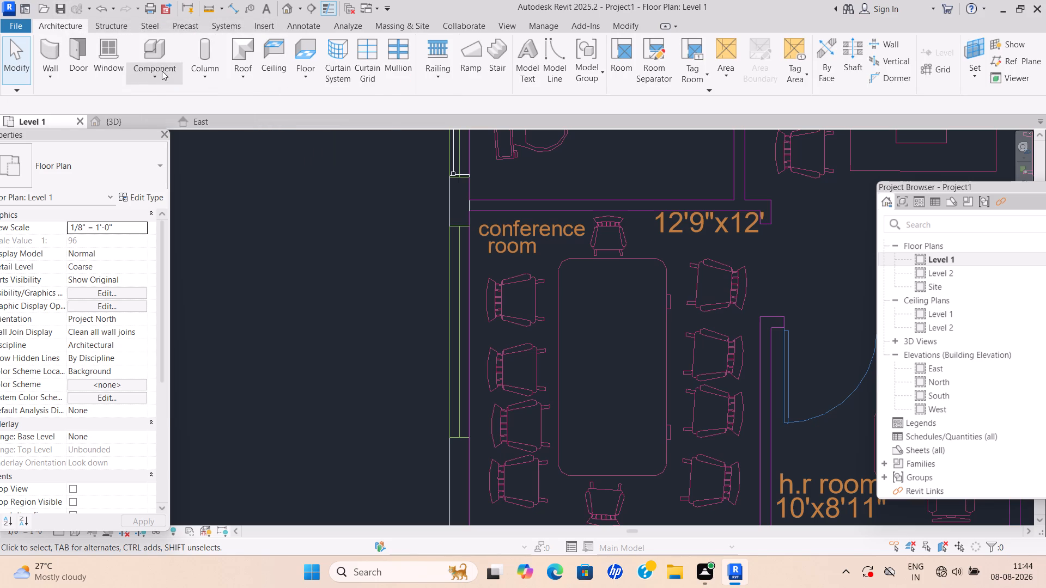
left_click(111, 68)
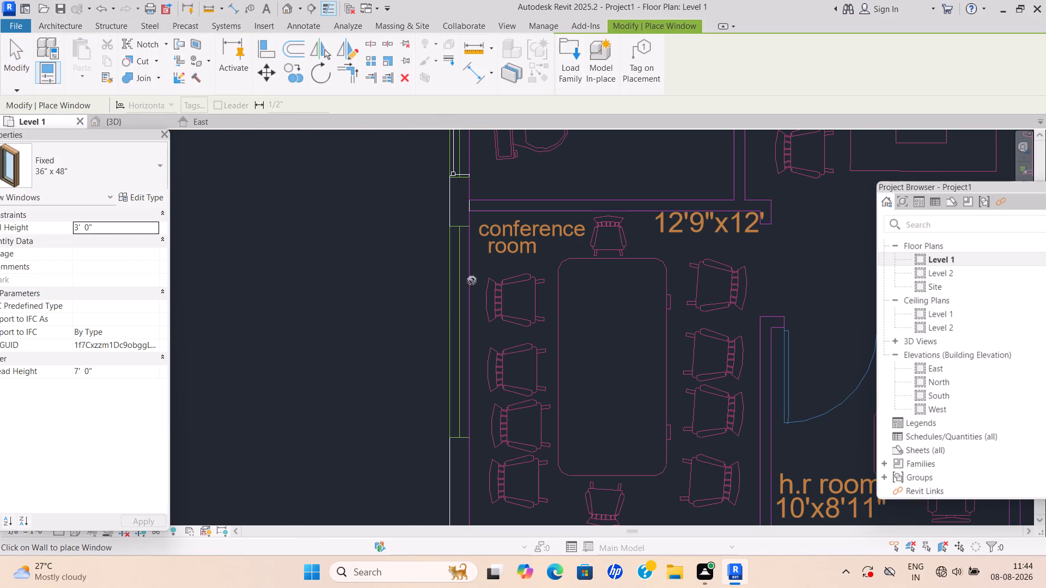
scroll(474, 308, "up", 2)
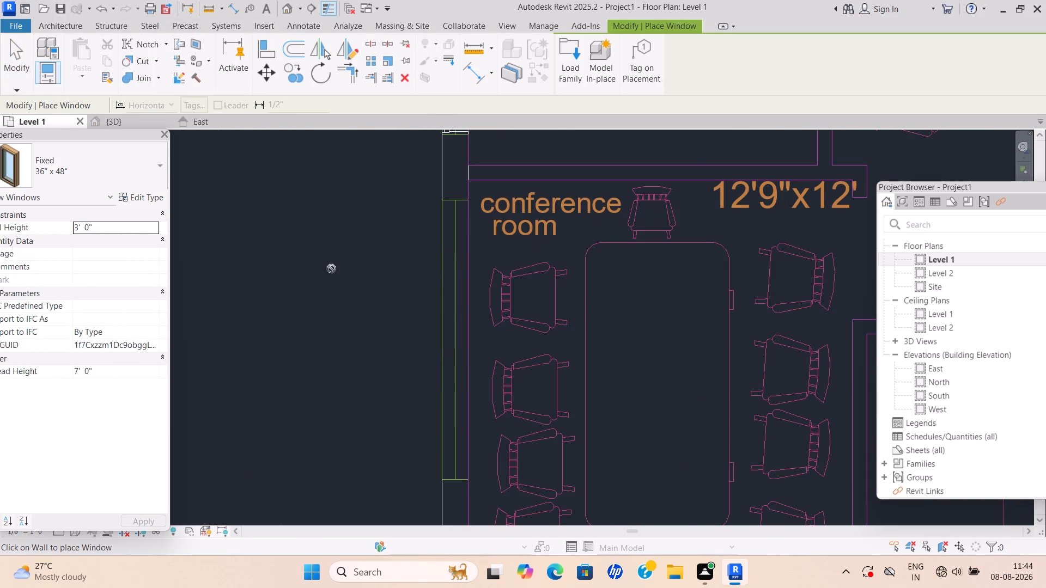
left_click(135, 199)
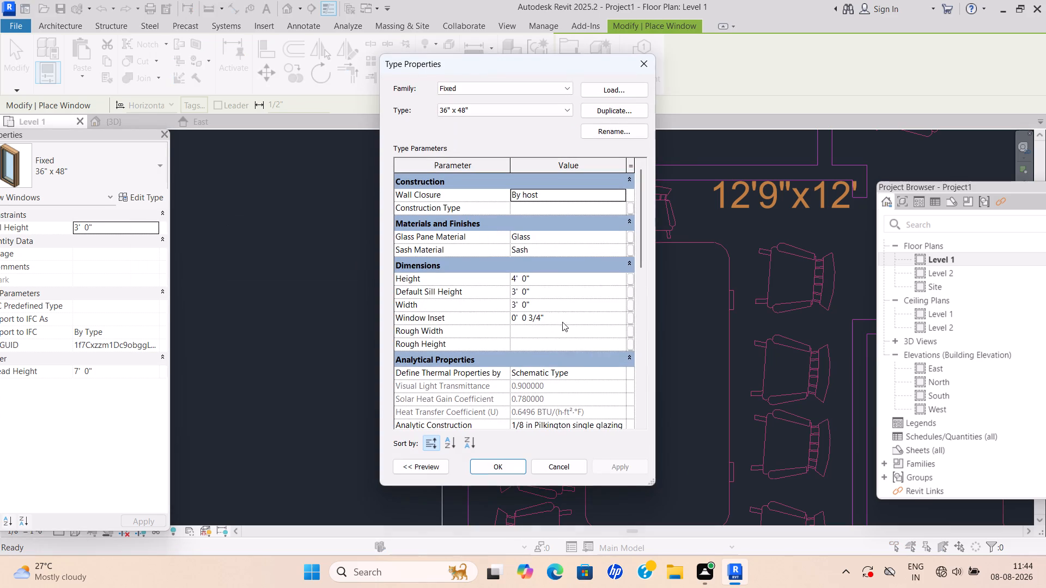
left_click(536, 305)
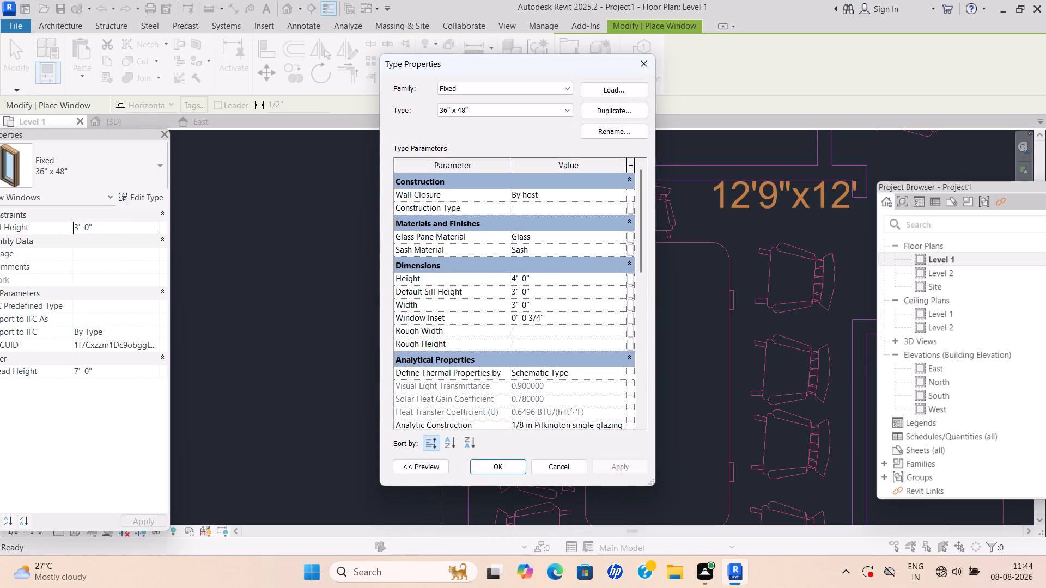
key("BackSpace")
key("BackSpace")
key("BackSpace")
key("BackSpace")
key("BackSpace")
key("BackSpace")
key("BackSpace")
key("BackSpace")
key("BackSpace")
key("BackSpace")
key("BackSpace")
key("BackSpace")
key("BackSpace")
key("BackSpace")
key("BackSpace")
key("BackSpace")
key("BackSpace")
key("8")
key("apostrophe")
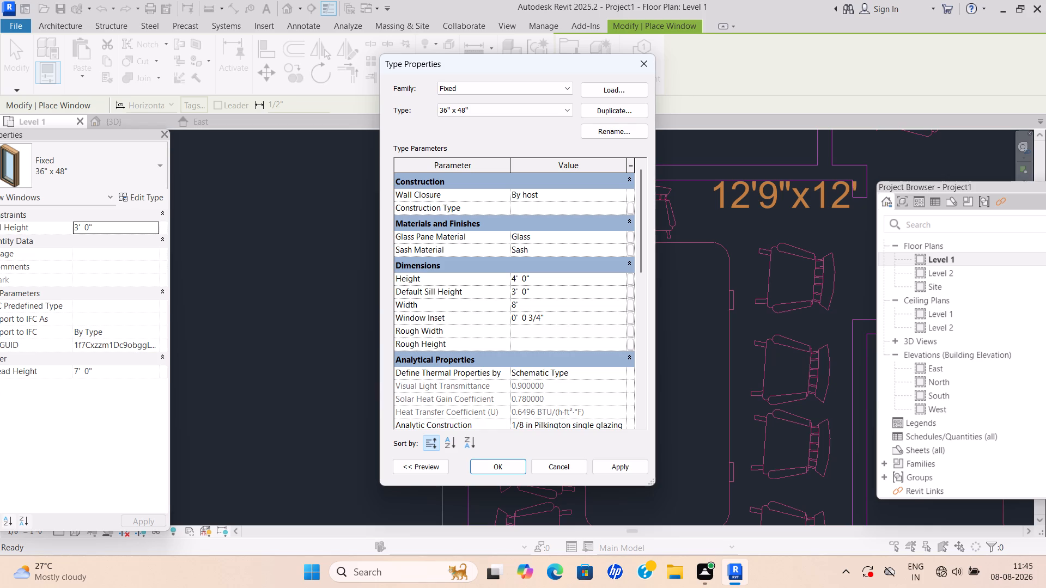
key("Return")
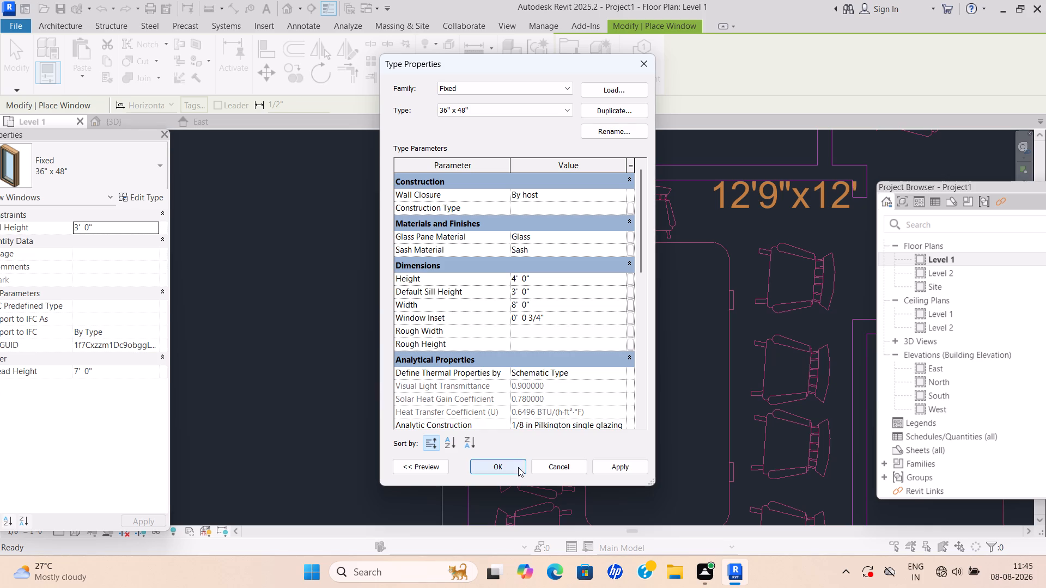
left_click(518, 467)
left_click(570, 326)
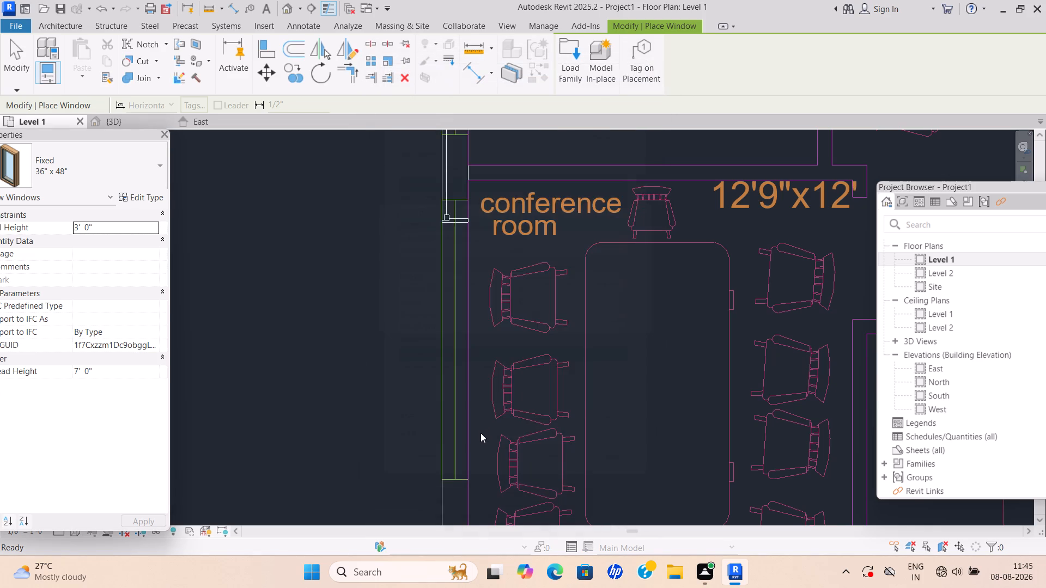
Delete the oversized Fixed 36" x 48" window from the outer wall beside the toilet adjoining the conference room.
scroll(476, 435, "down", 2)
scroll(436, 387, "down", 3)
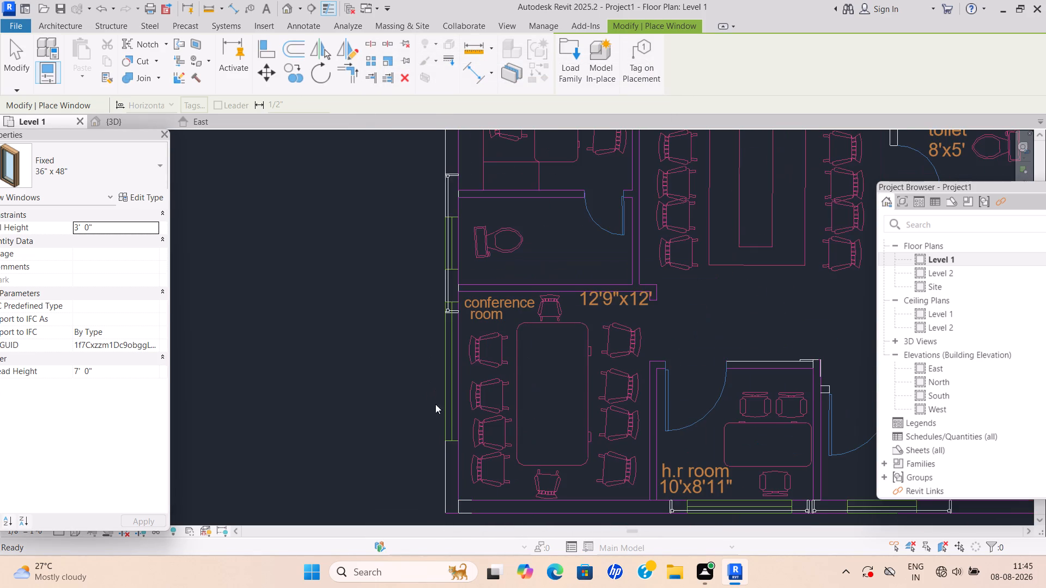
middle_click_drag(432, 420, 423, 433)
scroll(458, 381, "up", 4)
scroll(446, 371, "down", 5)
middle_click_drag(445, 367, 429, 416)
scroll(427, 329, "up", 9)
scroll(418, 363, "down", 3)
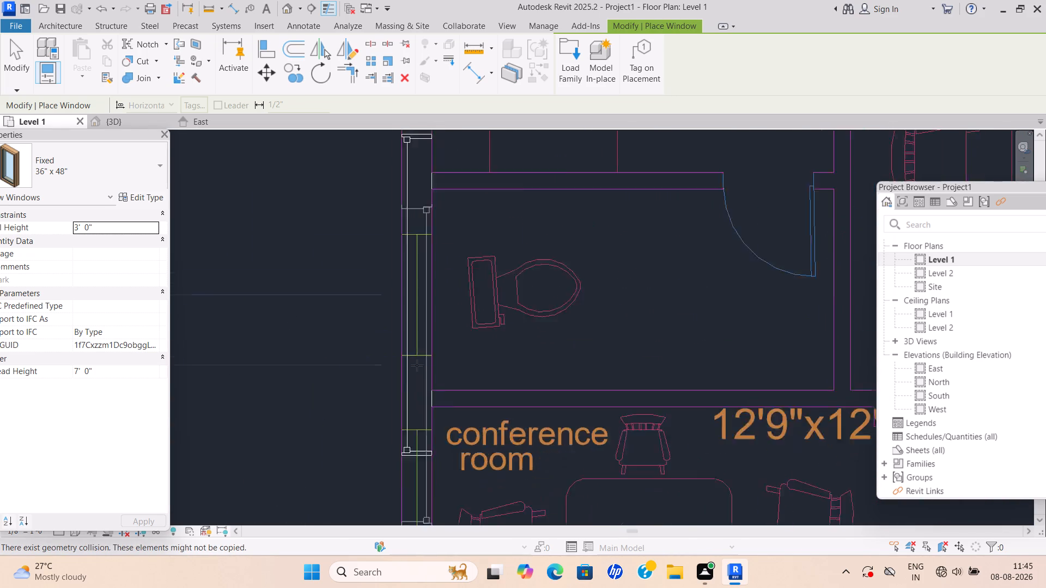
scroll(417, 365, "down", 7)
scroll(412, 443, "up", 6)
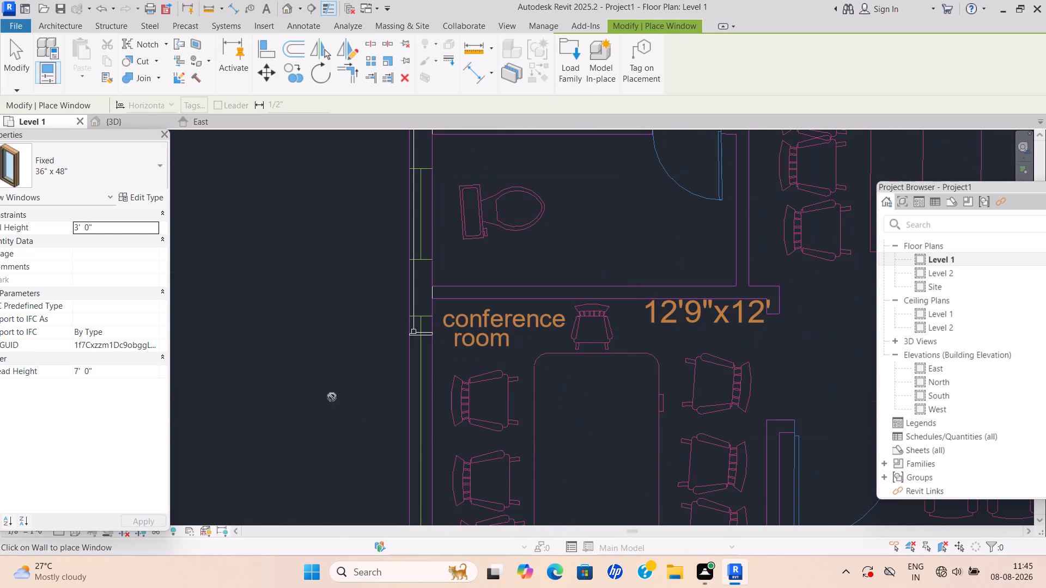
key("Escape")
middle_click_drag(416, 317, 421, 430)
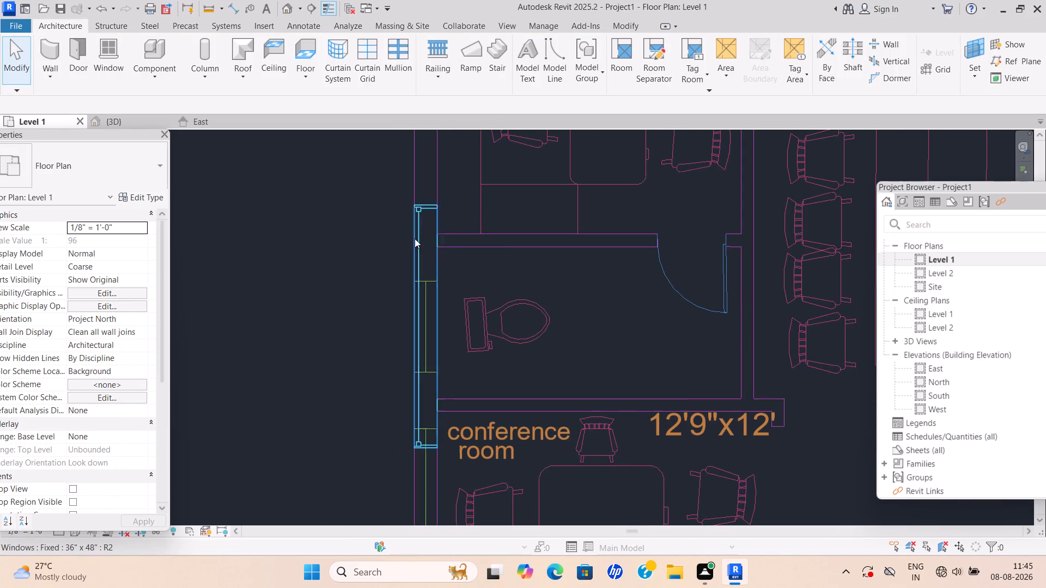
scroll(415, 238, "up", 4)
left_click(420, 217)
key("Delete")
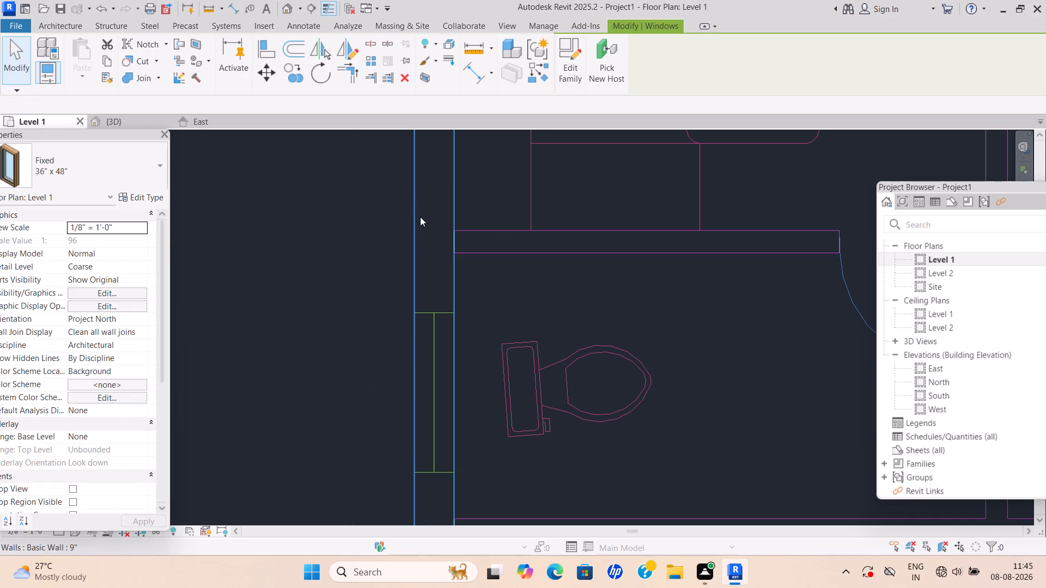
Place an 8' wide Fixed 36" x 48" window at the green marked opening in the conference room's outer wall.
scroll(460, 292, "down", 3)
middle_click_drag(506, 416, 476, 221)
scroll(440, 340, "up", 1)
middle_click_drag(444, 324, 447, 312)
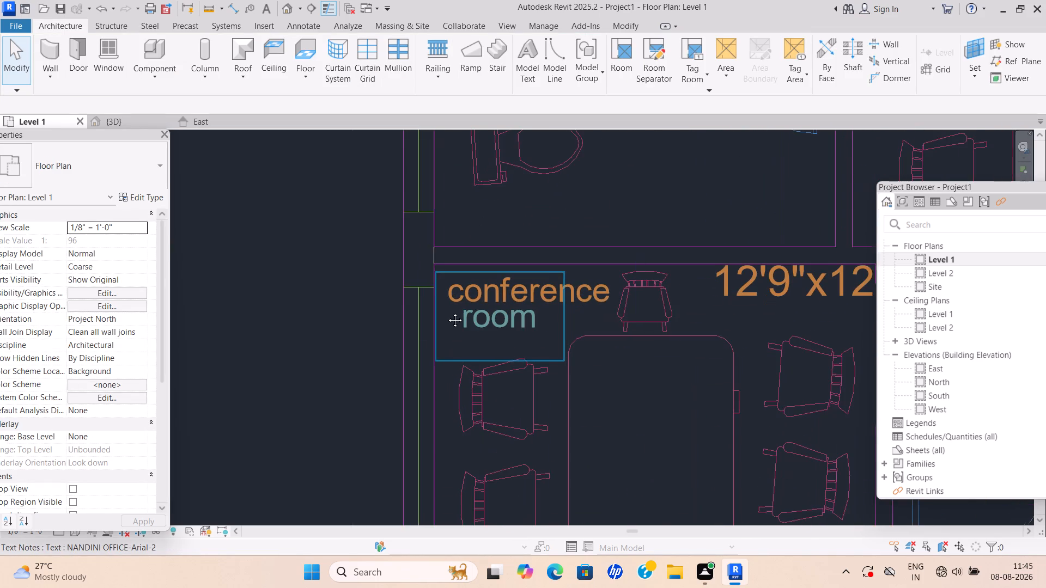
middle_click_drag(447, 312, 447, 303)
key("Escape")
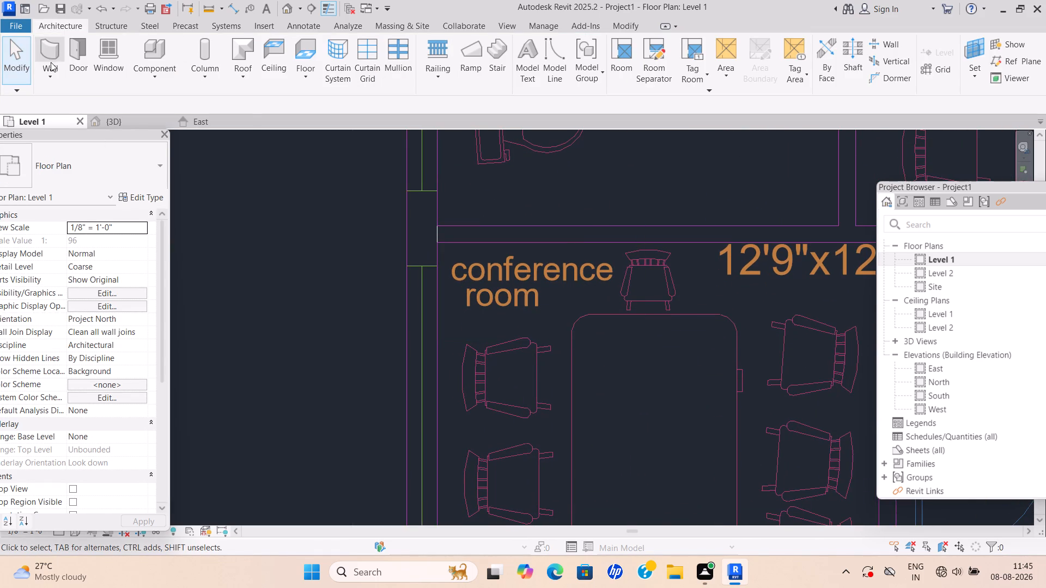
left_click(104, 69)
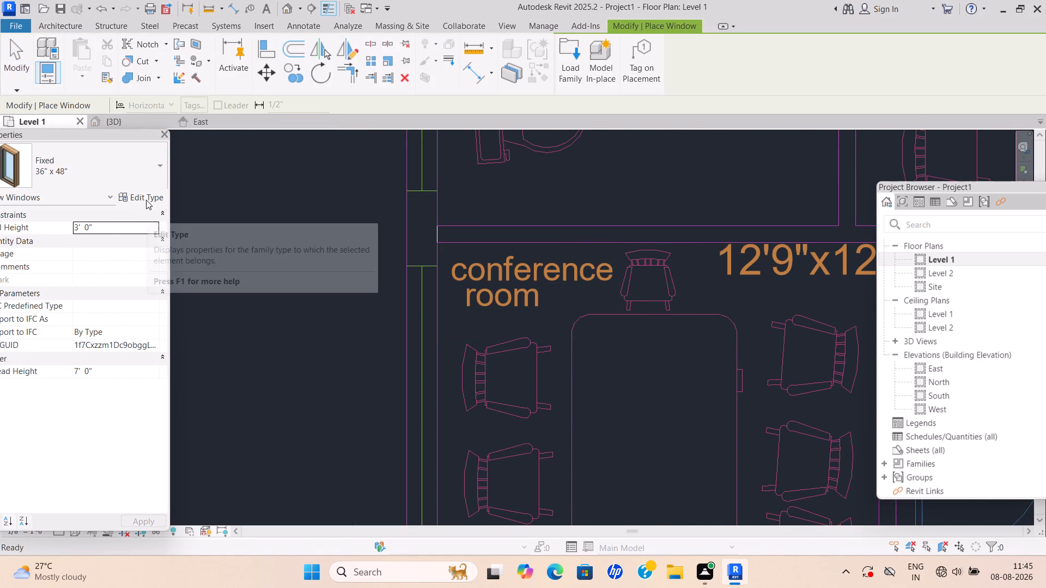
left_click(147, 198)
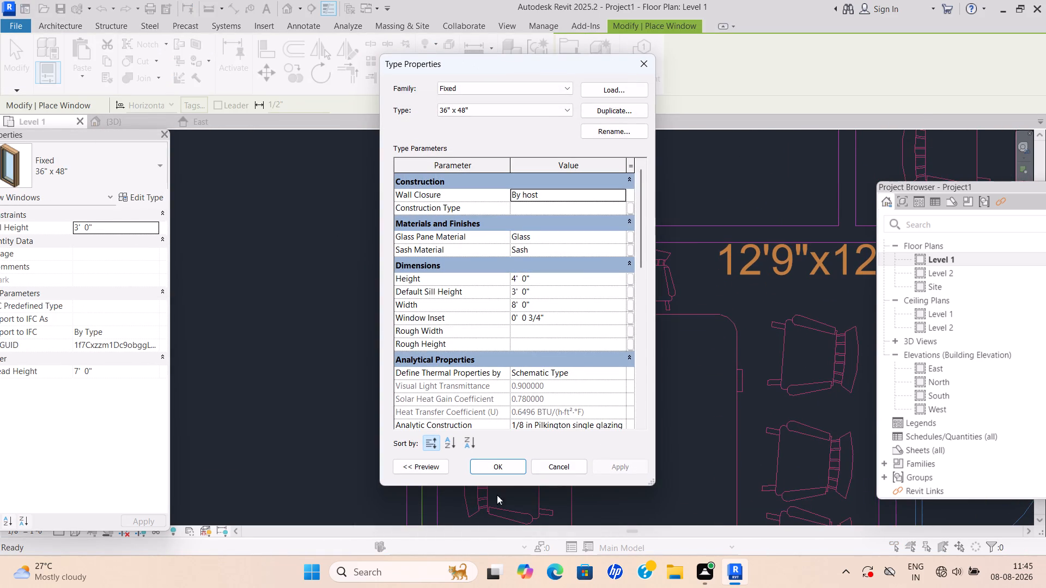
left_click(512, 470)
scroll(419, 446, "down", 1)
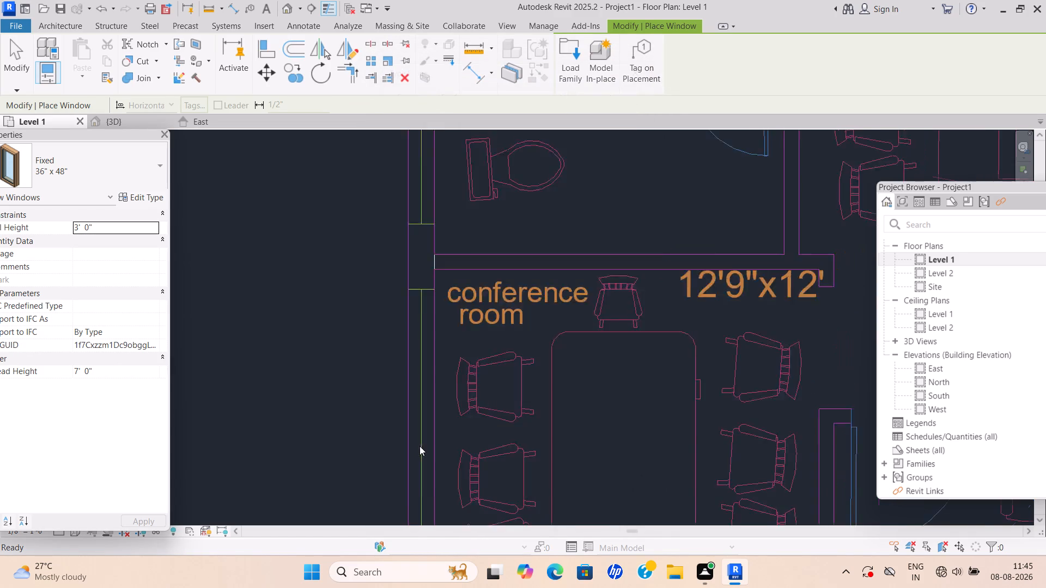
scroll(419, 446, "down", 1)
middle_click_drag(429, 421, 443, 314)
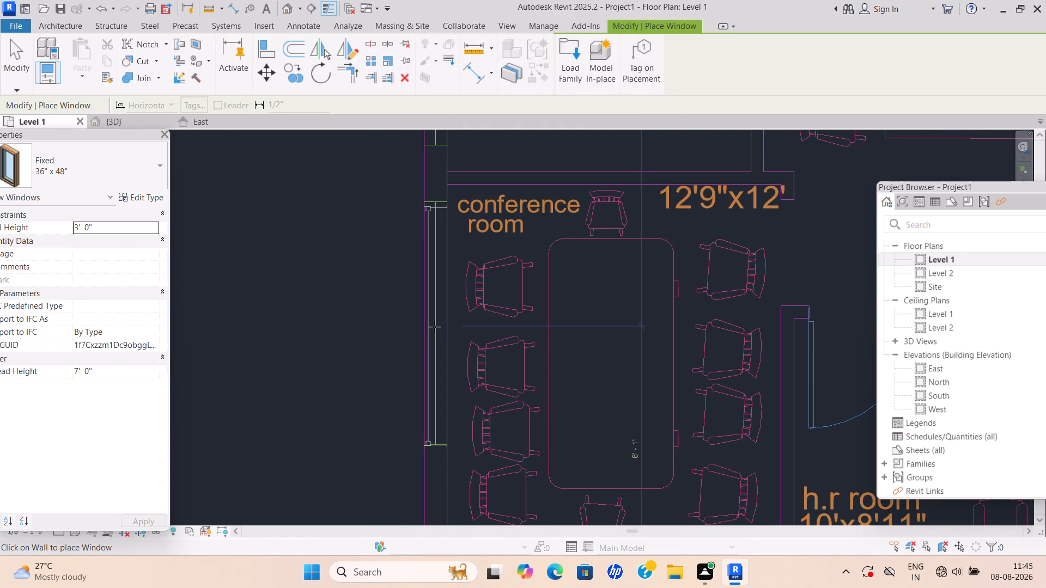
left_click(434, 326)
key("Escape")
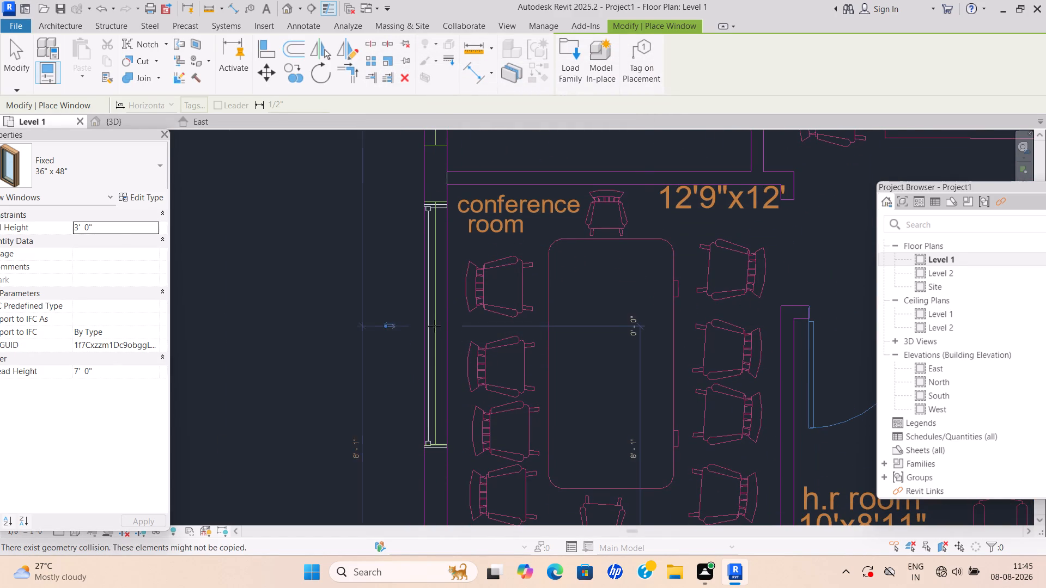
middle_click_drag(442, 304, 440, 387)
scroll(442, 304, "down", 1)
key("Escape")
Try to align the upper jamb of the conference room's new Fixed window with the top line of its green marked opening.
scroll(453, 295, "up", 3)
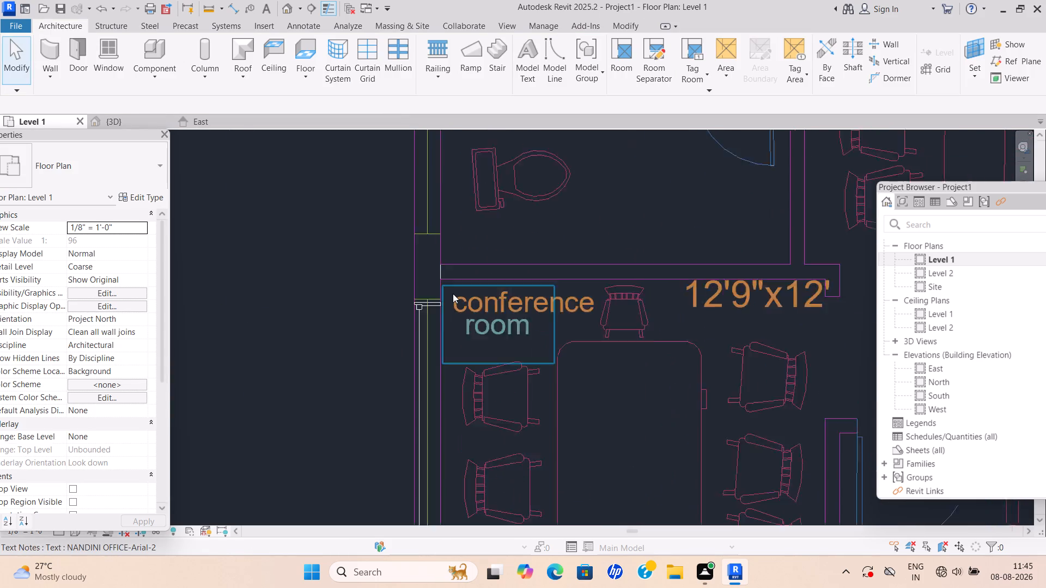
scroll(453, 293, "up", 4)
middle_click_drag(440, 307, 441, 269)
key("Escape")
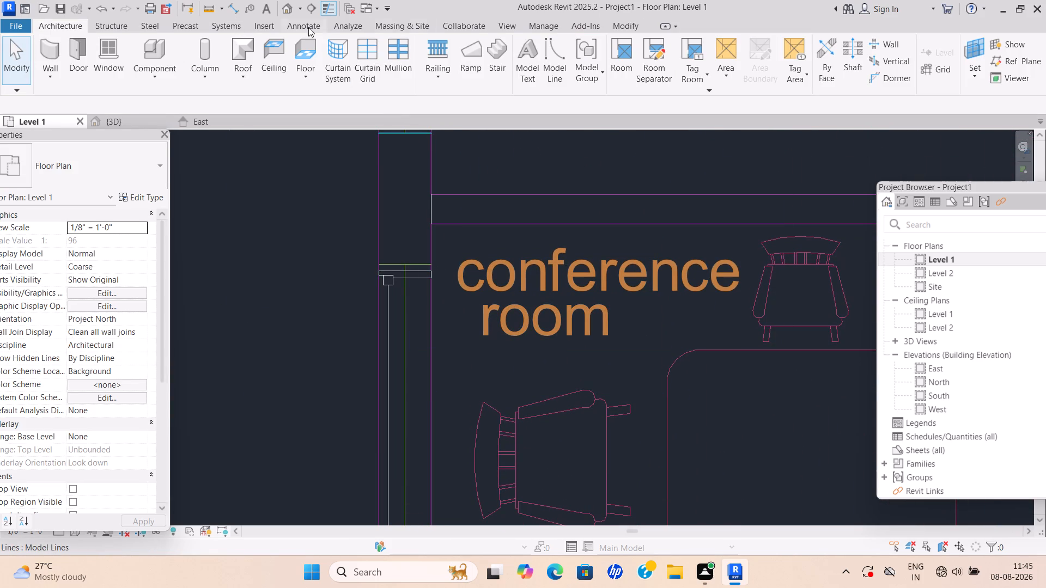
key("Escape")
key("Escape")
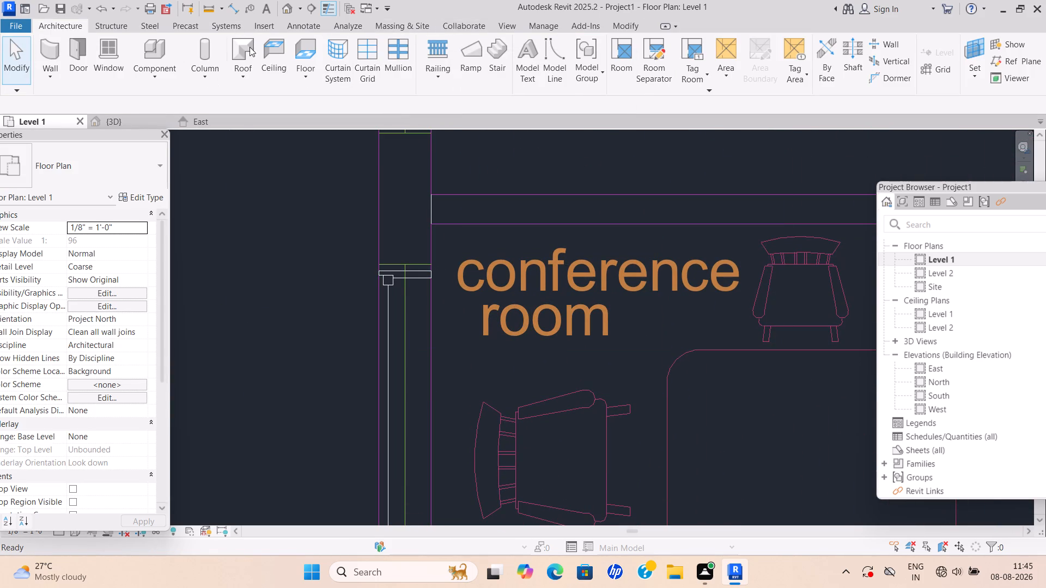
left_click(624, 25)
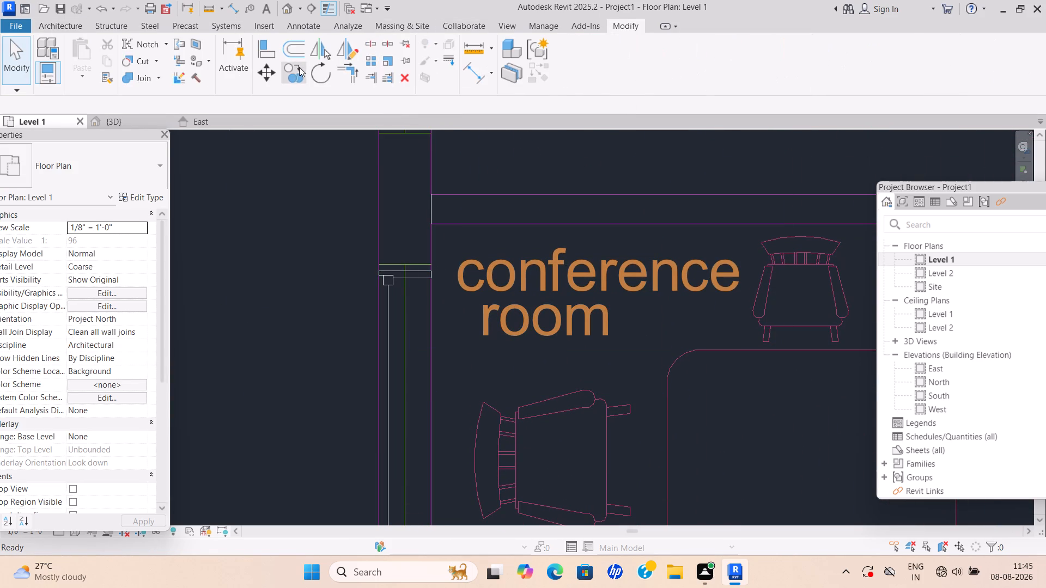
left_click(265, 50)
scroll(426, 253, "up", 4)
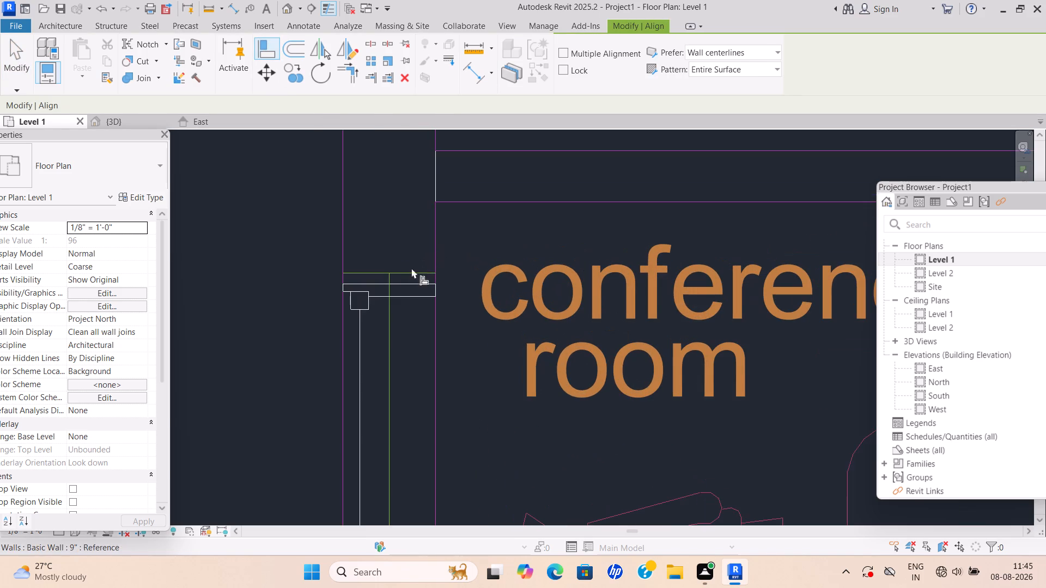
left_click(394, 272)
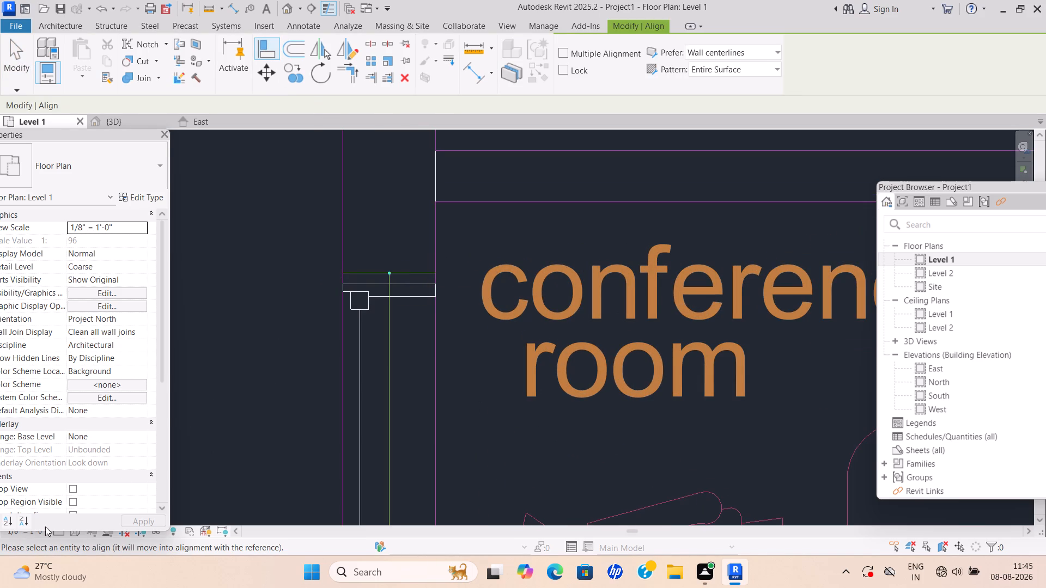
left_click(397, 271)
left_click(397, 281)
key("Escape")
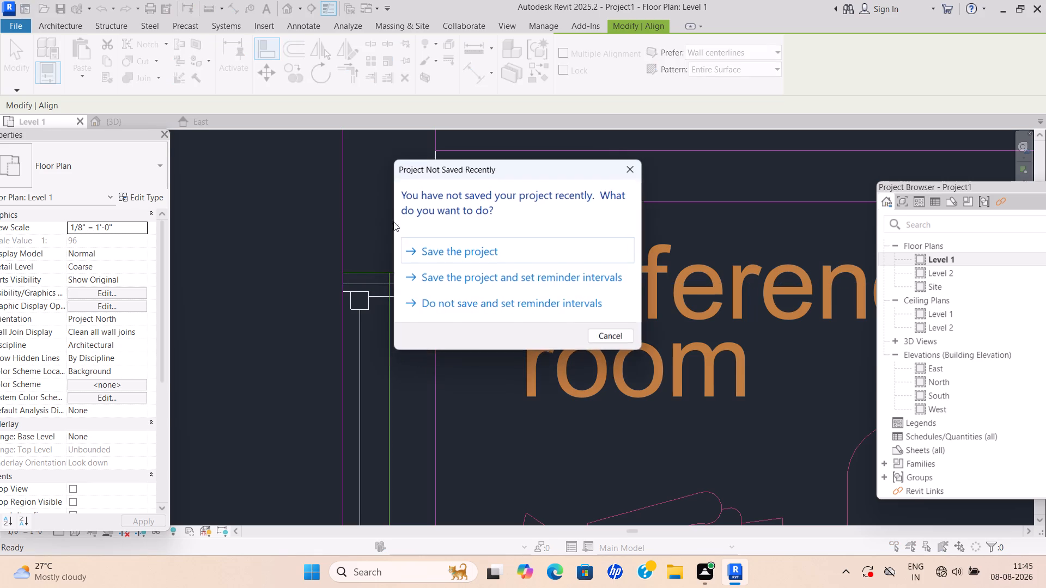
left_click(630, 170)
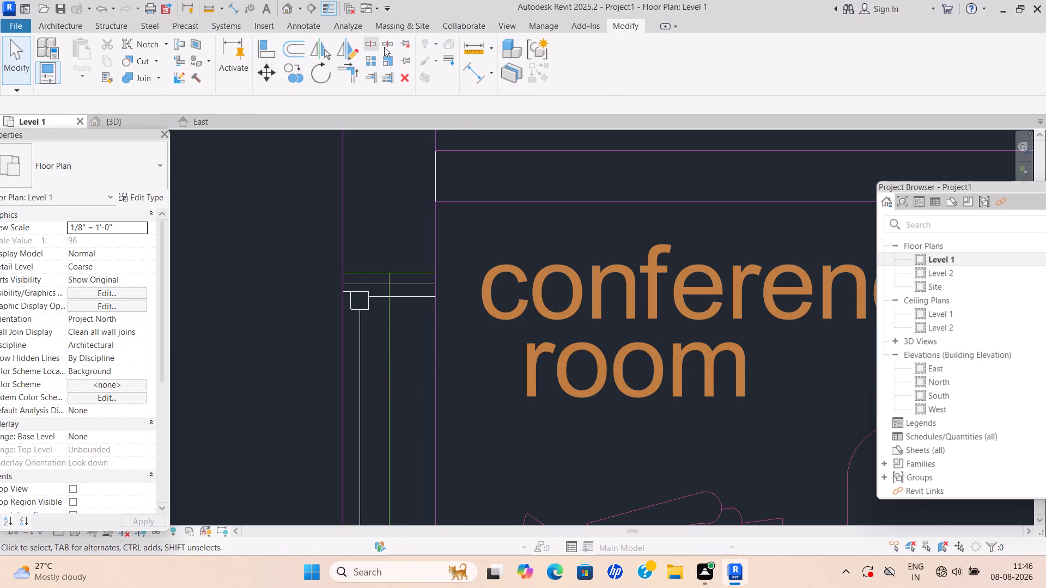
Align the upper jamb of the conference room's Fixed window with the top line of its green marked opening.
left_click(267, 51)
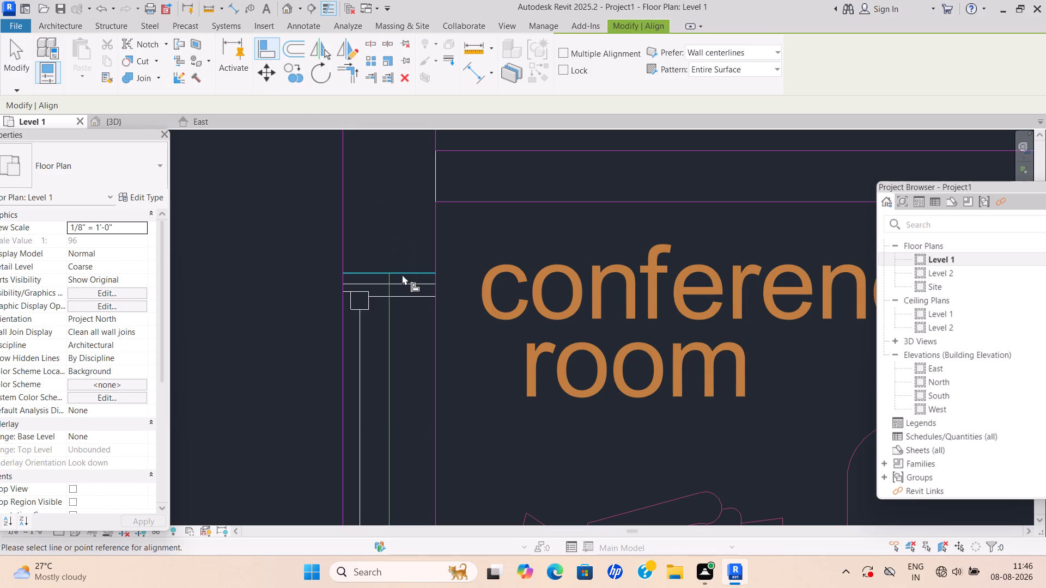
left_click(397, 272)
left_click(400, 282)
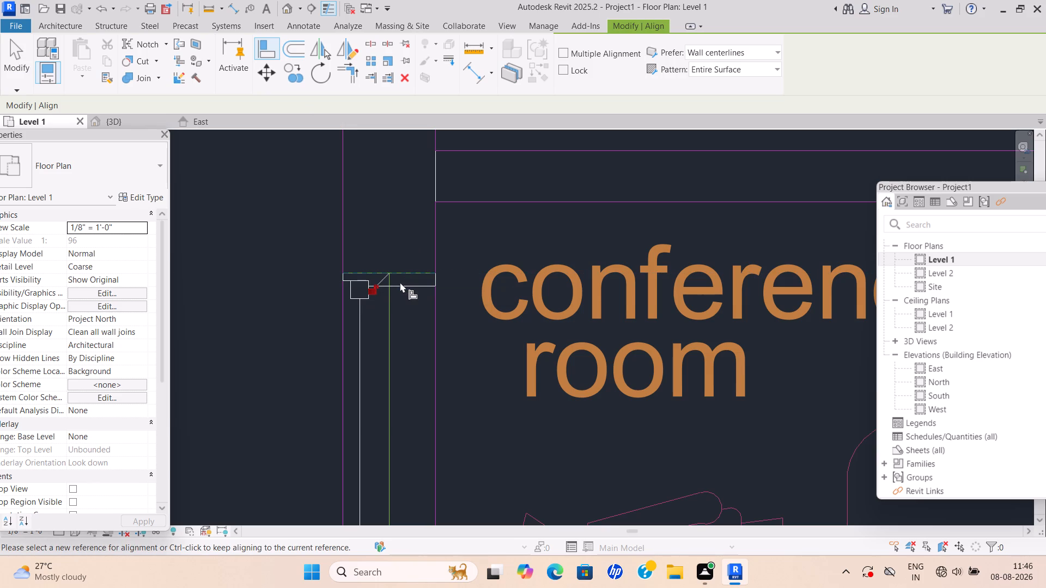
key("Escape")
Start a new window placement with the Fixed 36" x 48" type and set the type's width to 3'.
scroll(376, 224, "down", 5)
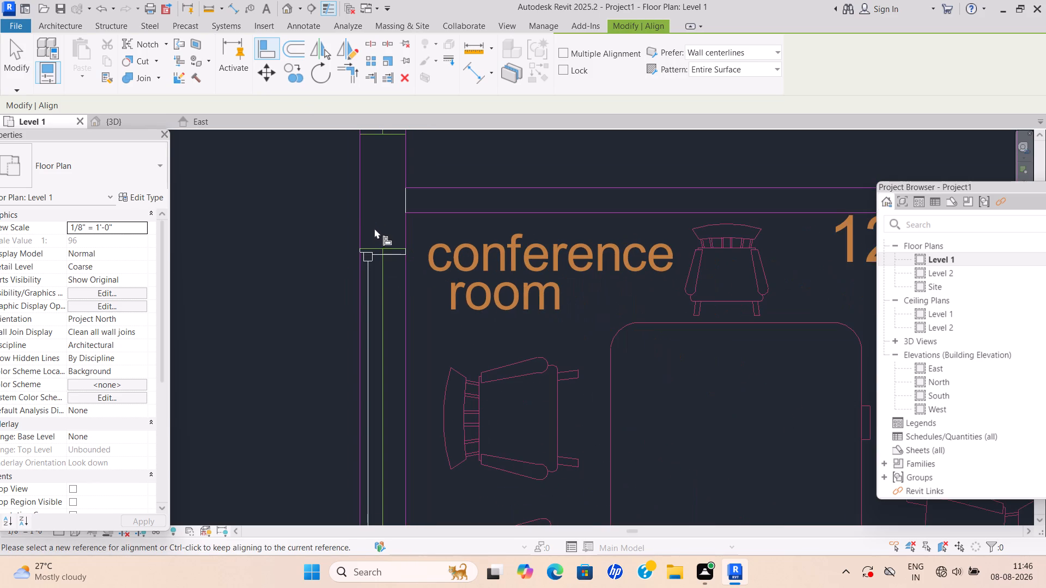
middle_click_drag(374, 220, 380, 265)
scroll(376, 243, "down", 1)
middle_click_drag(377, 202, 342, 340)
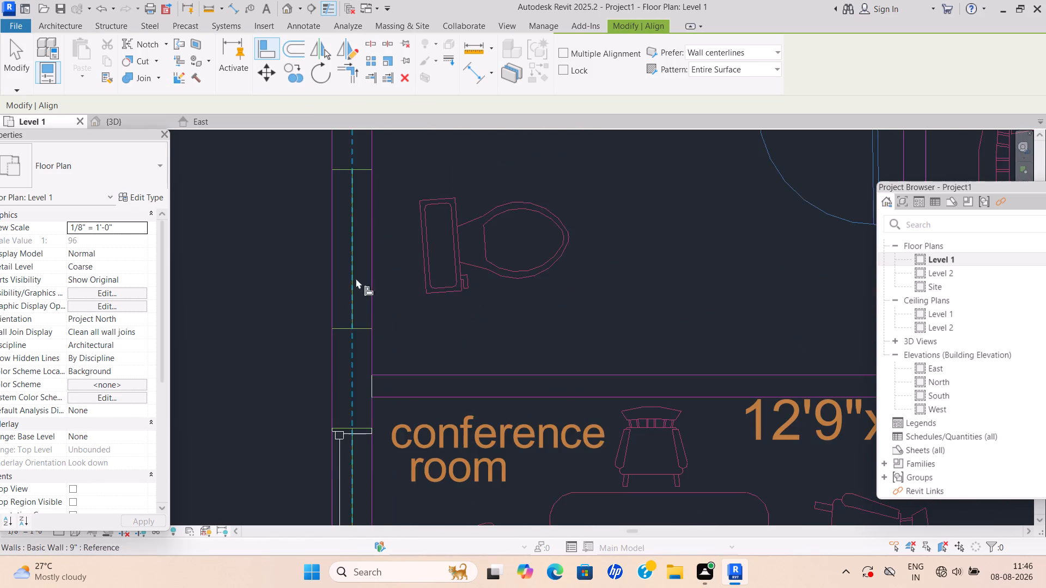
middle_click_drag(360, 267, 362, 301)
scroll(362, 301, "down", 1)
key("Escape")
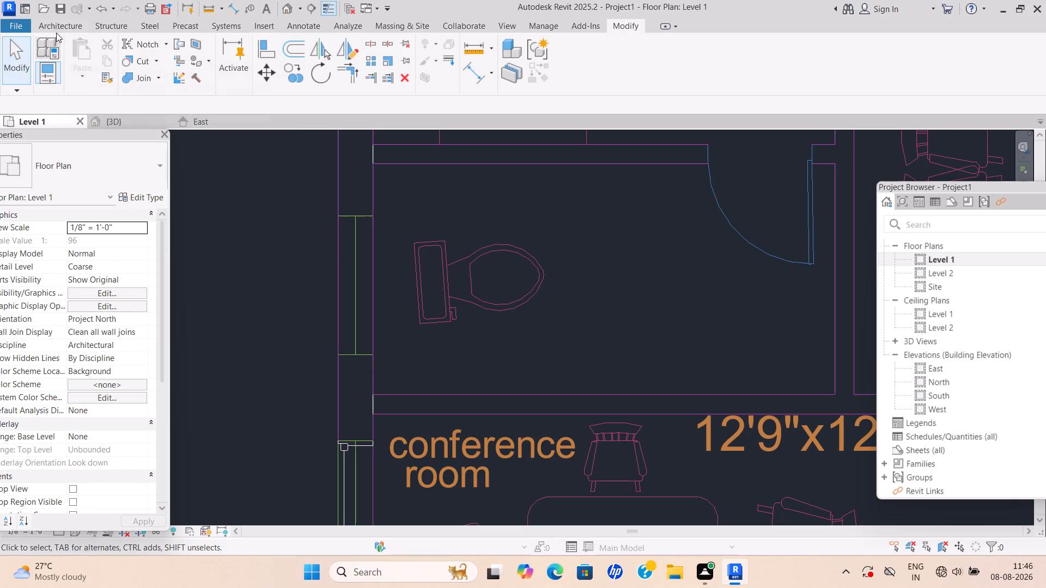
left_click(56, 27)
left_click(111, 64)
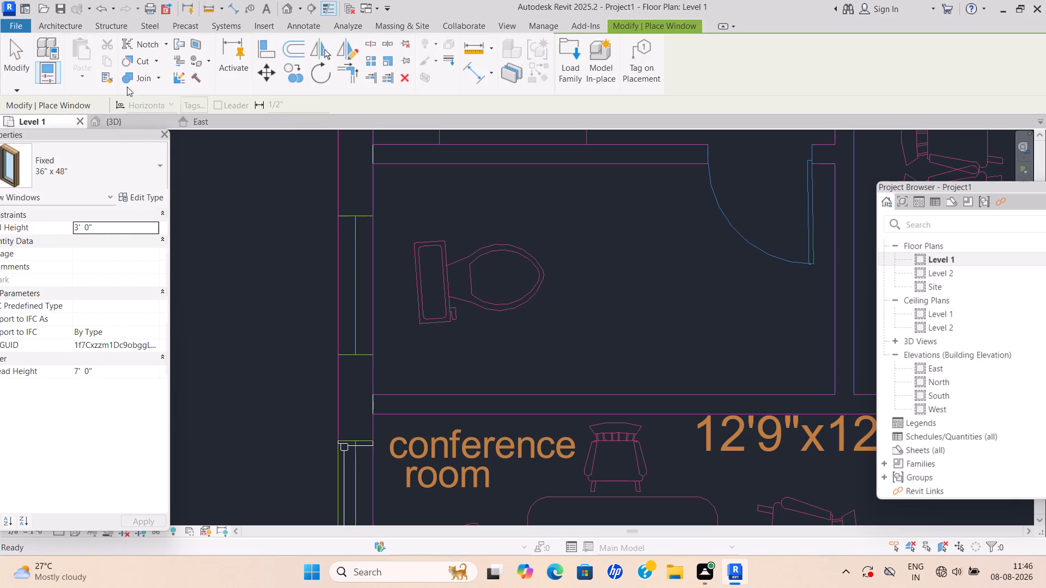
left_click(142, 195)
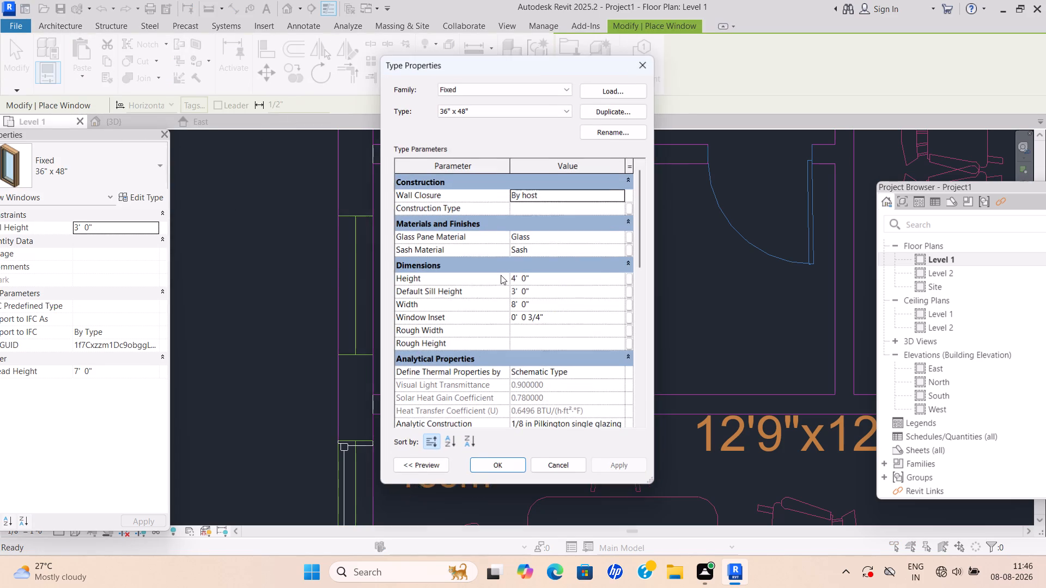
left_click(537, 301)
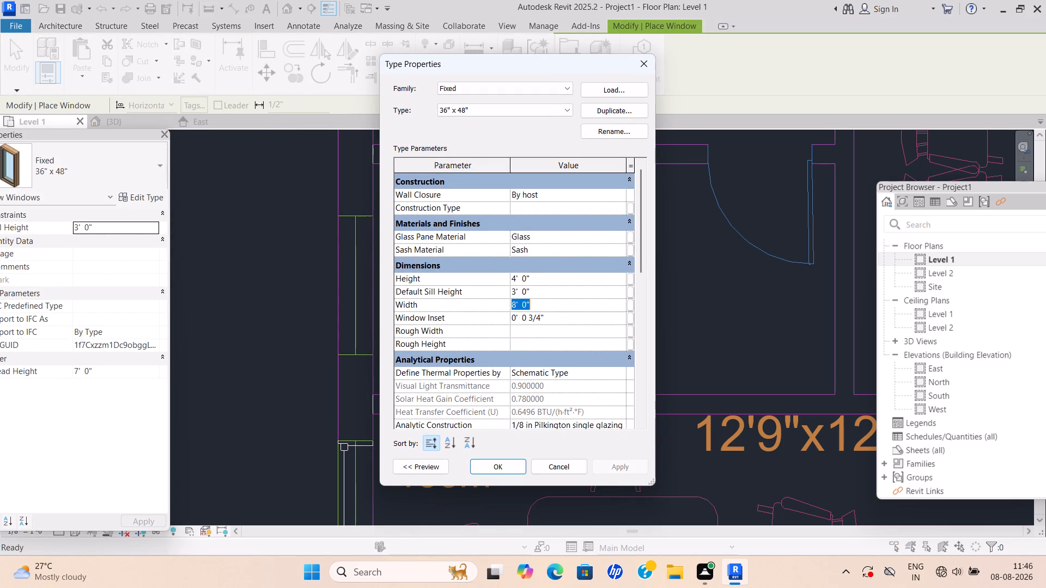
key("BackSpace")
key("BackSpace")
key("BackSpace")
key("BackSpace")
key("BackSpace")
key("BackSpace")
key("BackSpace")
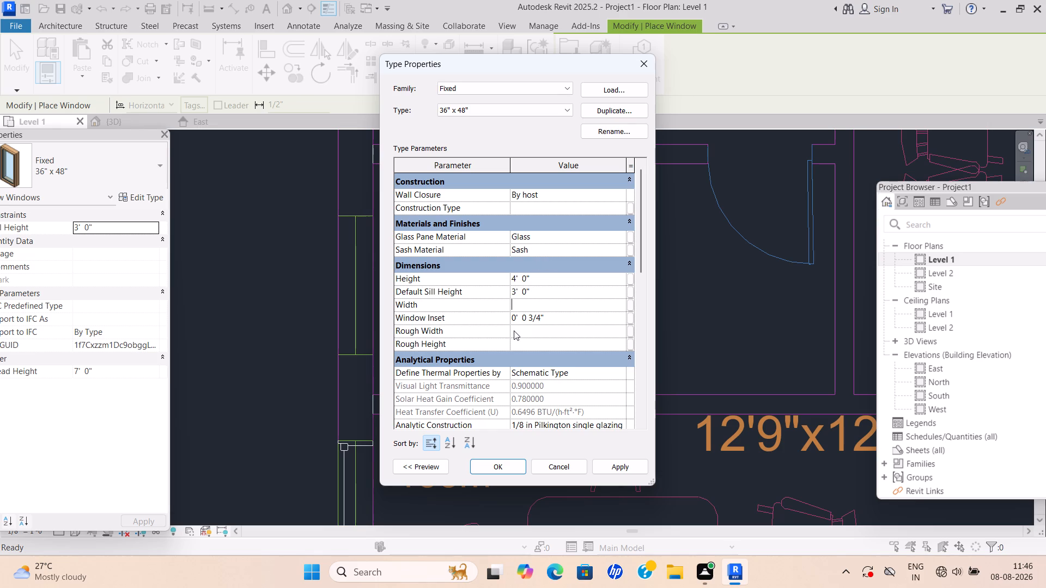
type("3'")
left_click(512, 466)
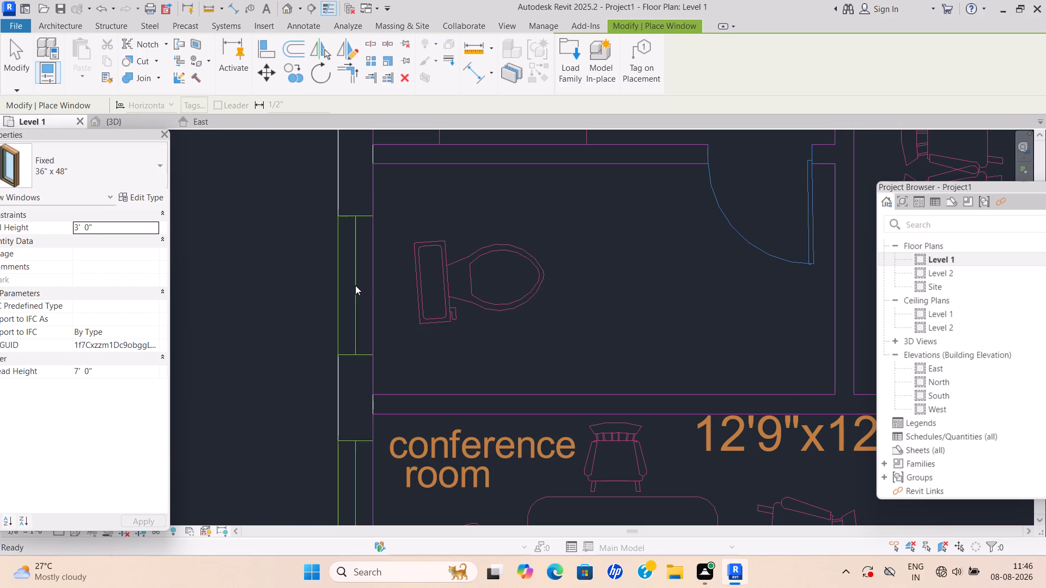
Place a Fixed 36" x 48" window at the green marked opening in the outer wall of the toilet adjoining the conference room.
scroll(354, 281, "down", 1)
middle_click_drag(357, 281, 367, 366)
scroll(366, 367, "up", 4)
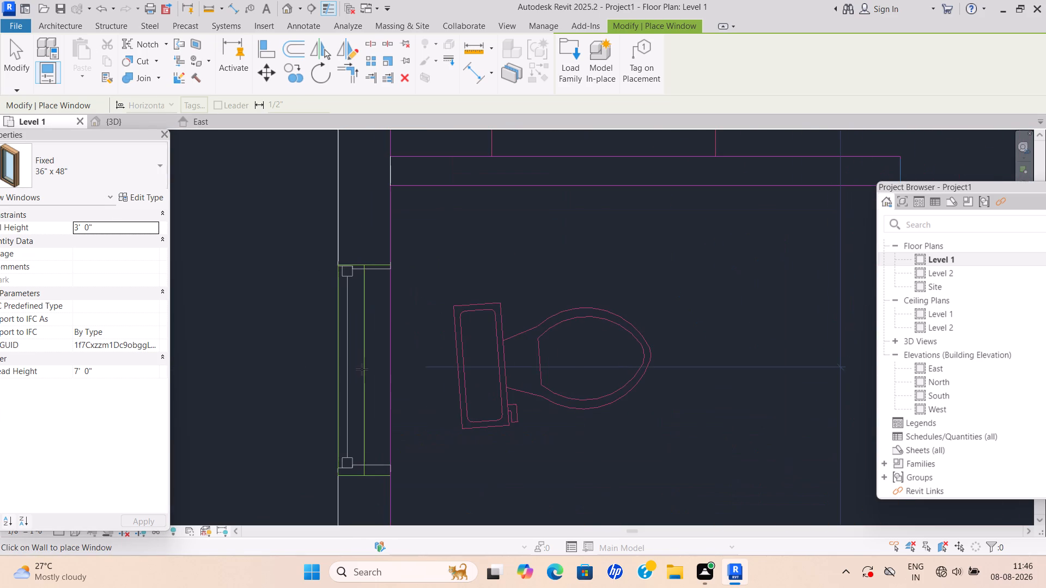
left_click(364, 369)
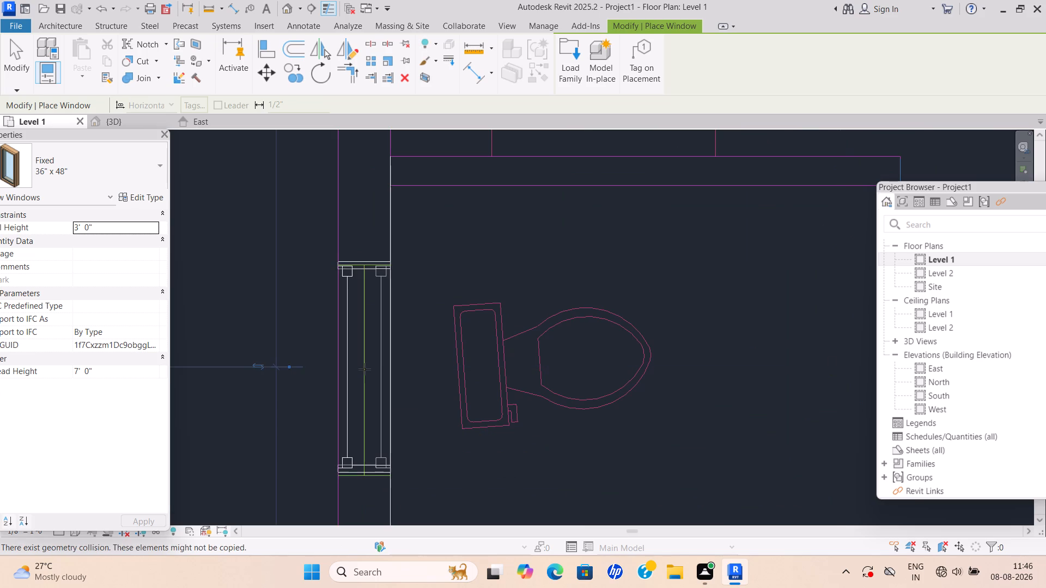
key("Escape")
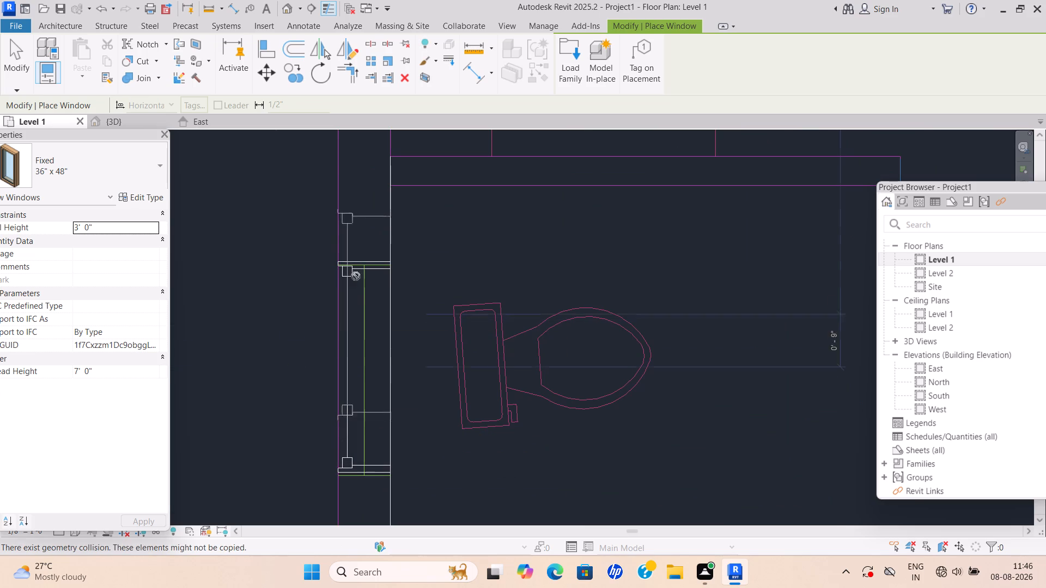
key("Escape")
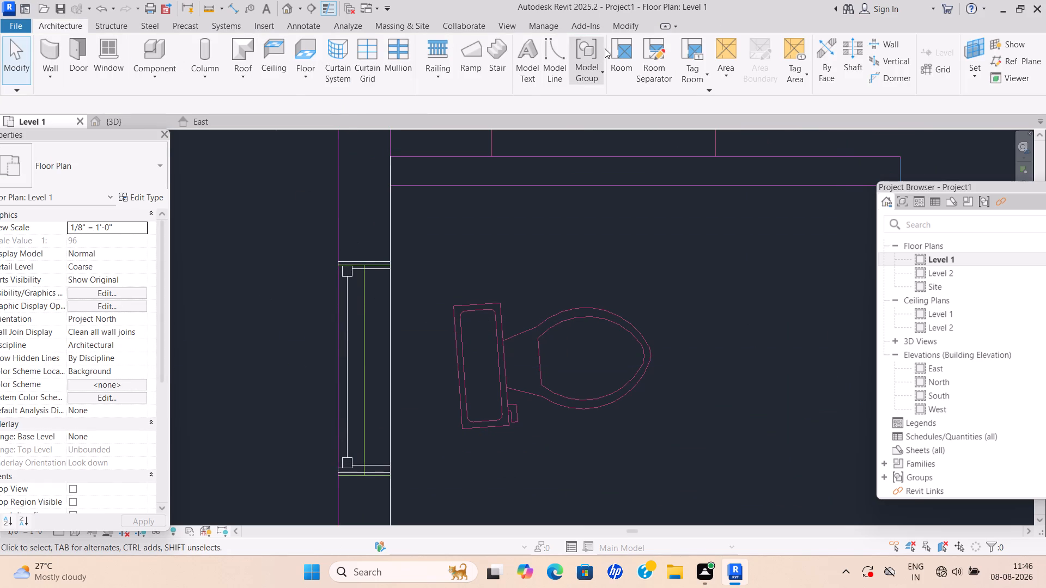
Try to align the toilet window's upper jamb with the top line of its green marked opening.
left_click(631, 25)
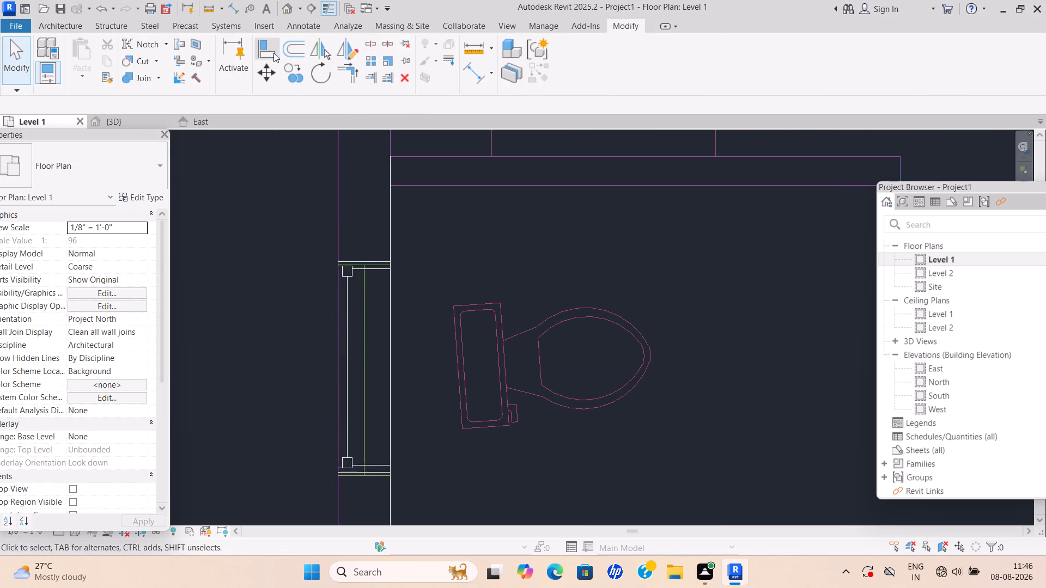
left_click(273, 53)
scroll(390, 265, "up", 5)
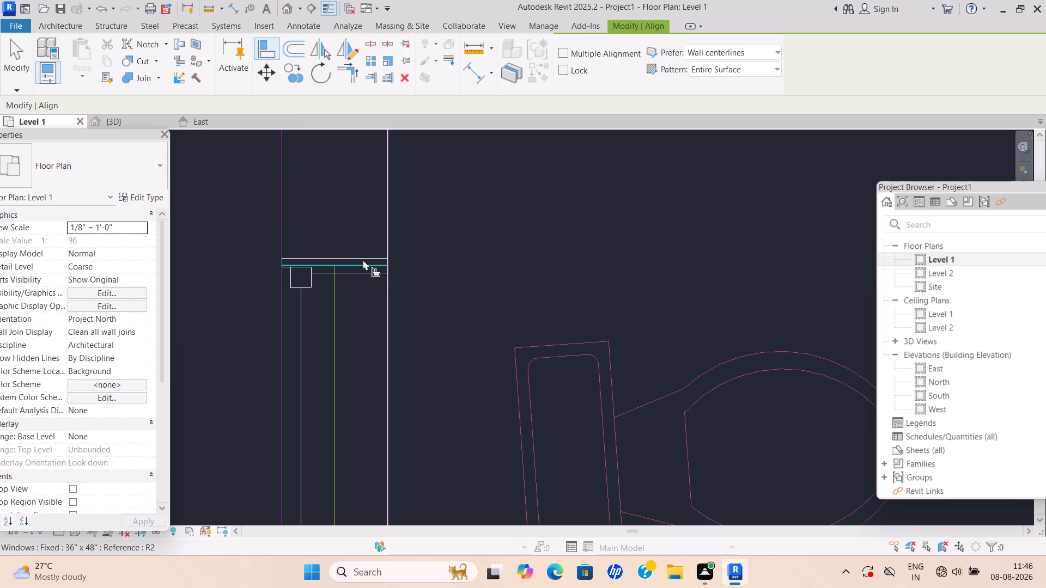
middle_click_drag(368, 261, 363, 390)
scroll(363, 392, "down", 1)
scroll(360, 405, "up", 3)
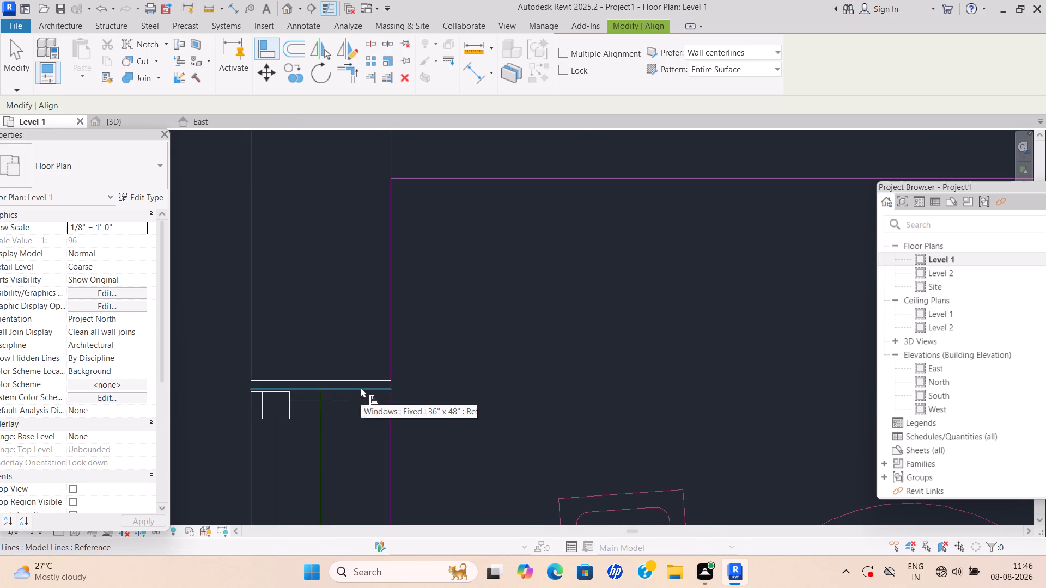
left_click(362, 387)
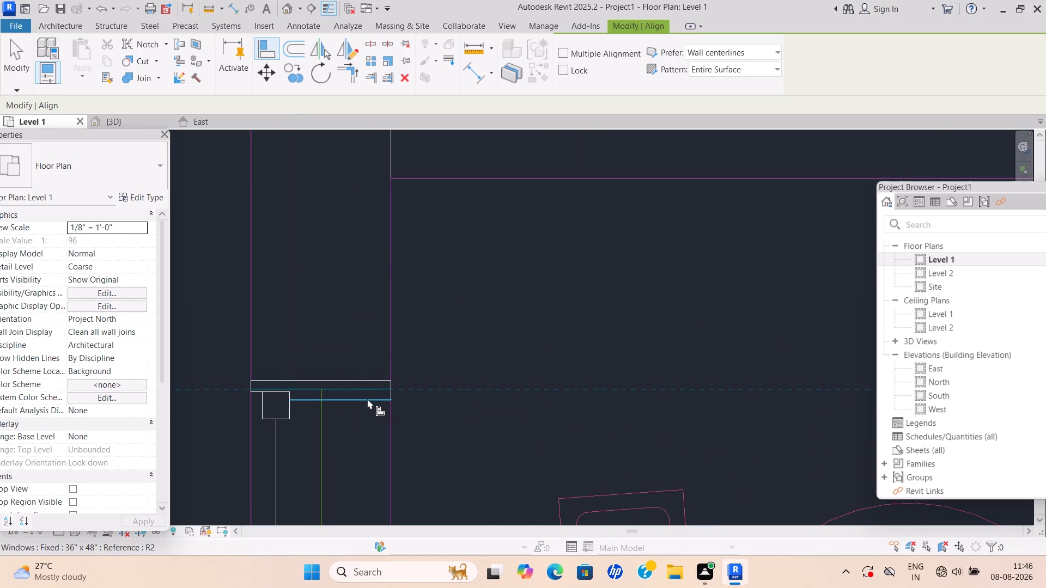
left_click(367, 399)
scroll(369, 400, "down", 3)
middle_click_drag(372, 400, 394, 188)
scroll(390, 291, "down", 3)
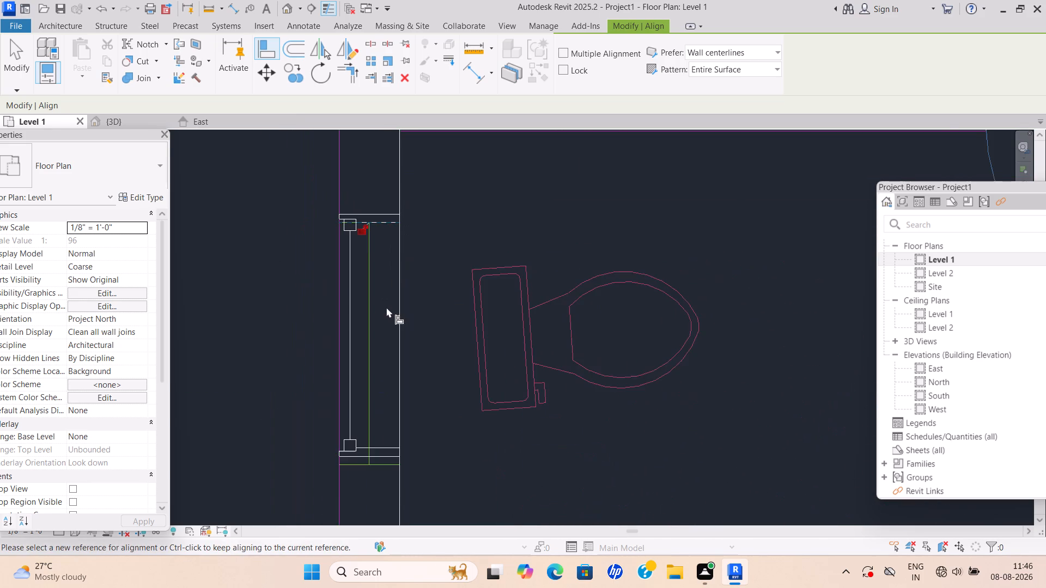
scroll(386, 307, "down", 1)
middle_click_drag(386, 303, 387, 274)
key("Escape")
Align the lower jamb of the toilet's Fixed window with the bottom line of its green marked opening.
scroll(365, 396, "up", 2)
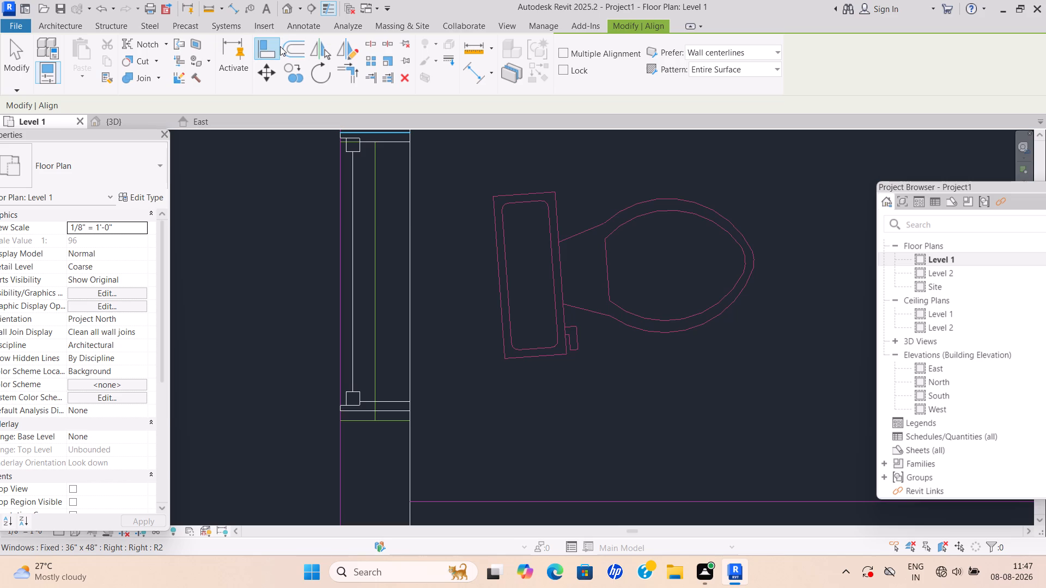
left_click(272, 55)
scroll(394, 416, "up", 4)
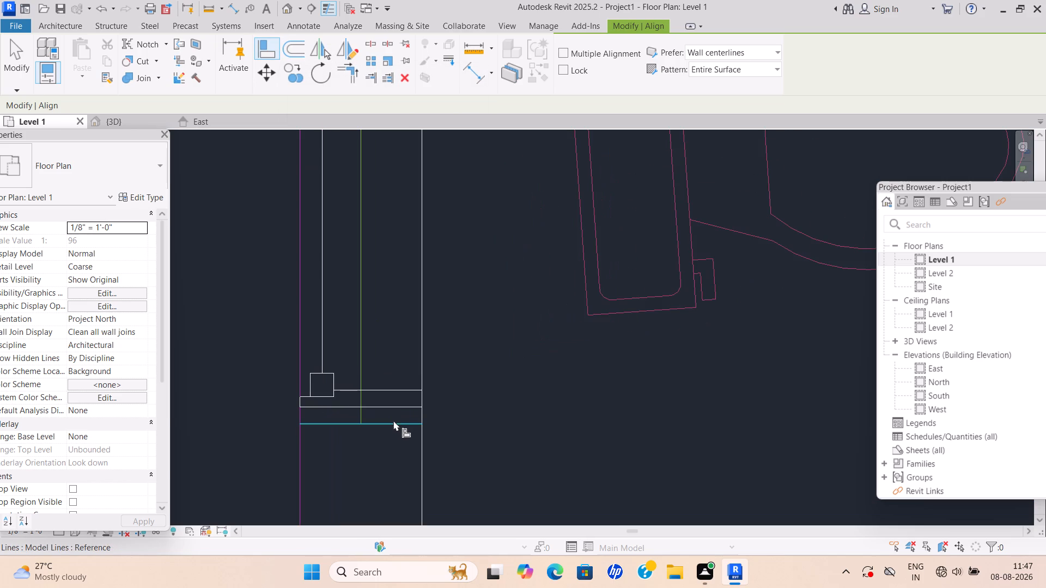
left_click(392, 422)
left_click(393, 406)
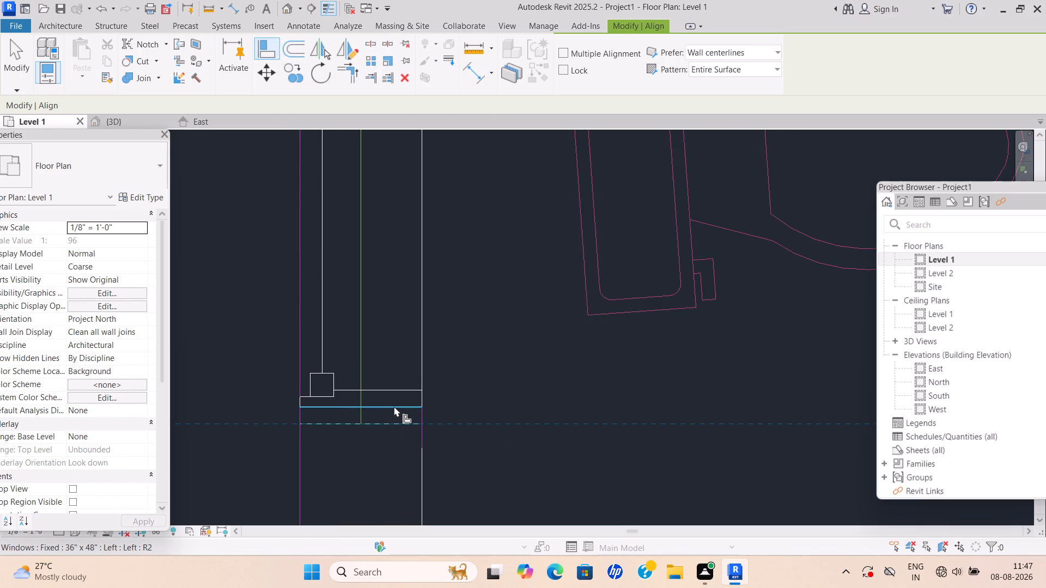
key("Escape")
scroll(391, 388, "down", 7)
middle_click_drag(380, 353, 356, 419)
key("Escape")
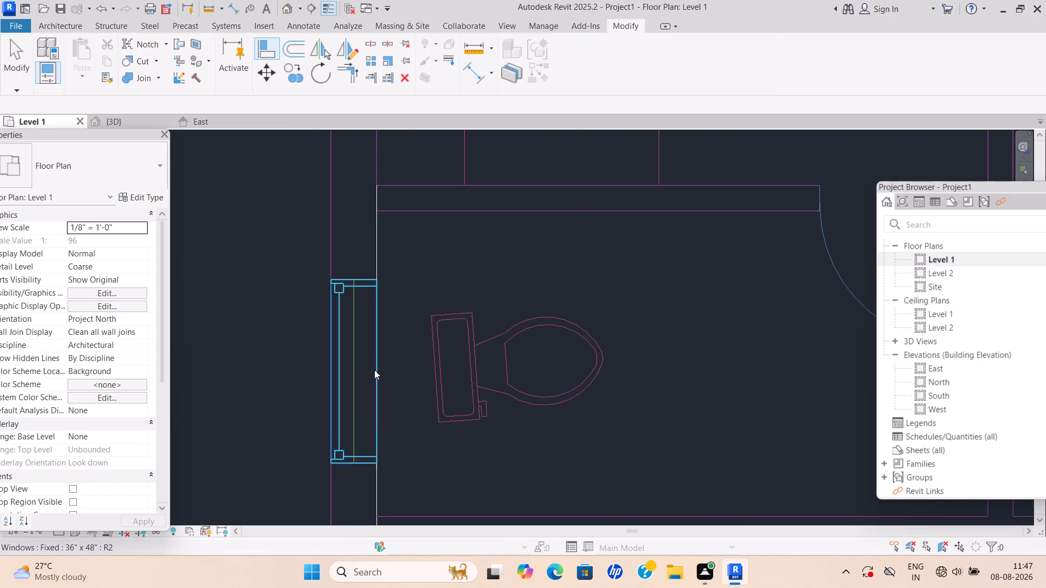
Examine the outer-wall windows of the pantry, h.r room, toilet and conference room against their green marked openings.
scroll(375, 369, "down", 5)
scroll(419, 335, "down", 3)
middle_click_drag(419, 334, 350, 350)
scroll(473, 321, "down", 3)
middle_click_drag(473, 318, 422, 292)
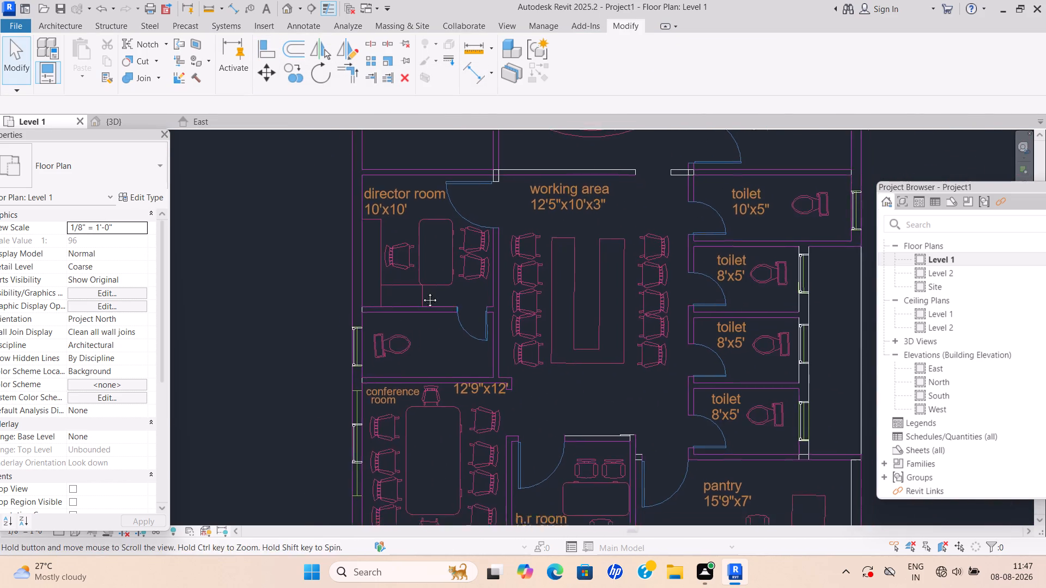
middle_click_drag(422, 292, 393, 286)
middle_click_drag(536, 367, 430, 262)
scroll(430, 262, "down", 1)
scroll(430, 399, "up", 5)
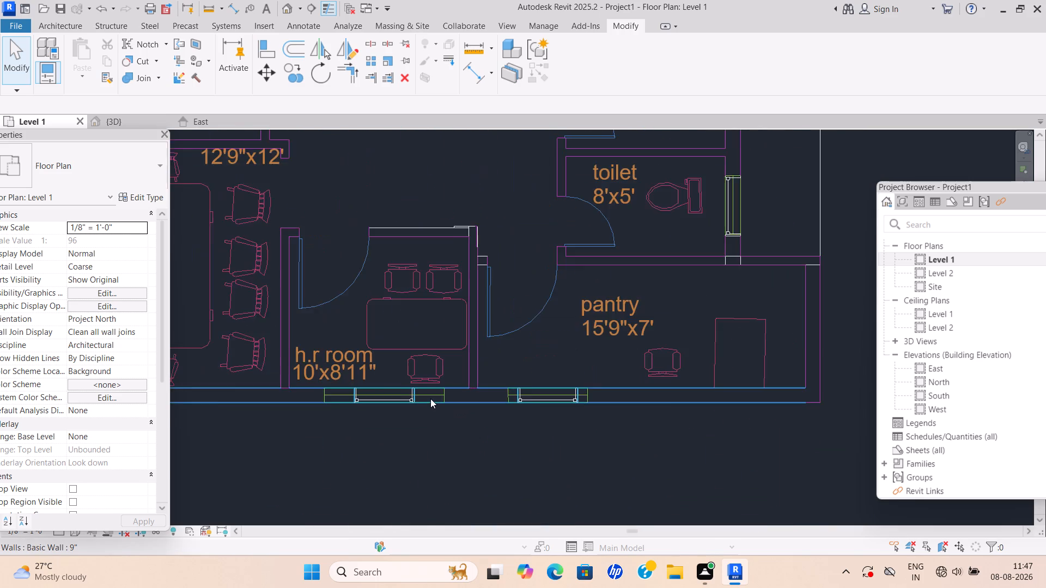
scroll(574, 390, "down", 1)
middle_click_drag(574, 390, 531, 378)
scroll(543, 394, "up", 3)
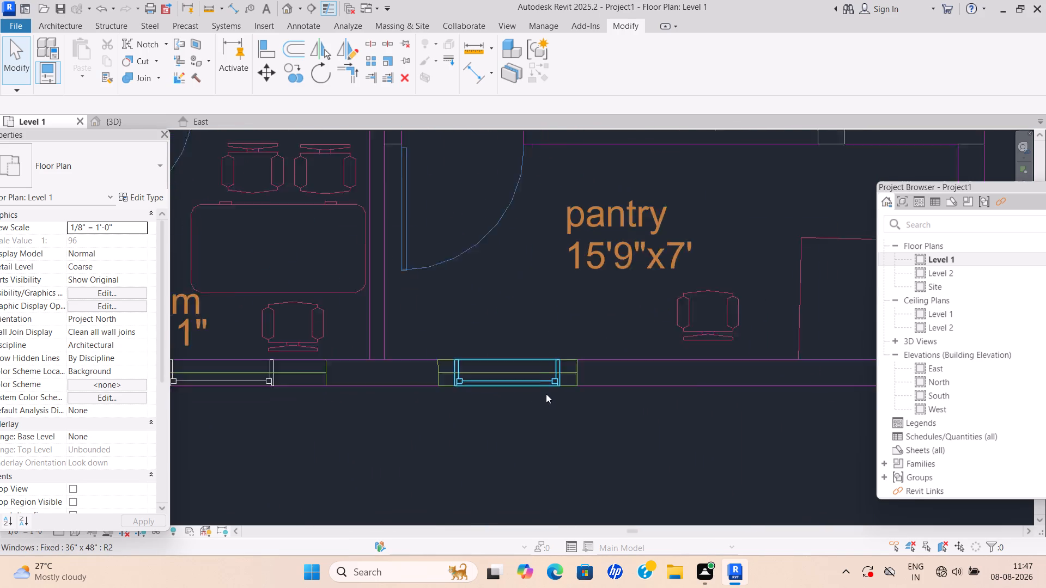
scroll(546, 394, "up", 7)
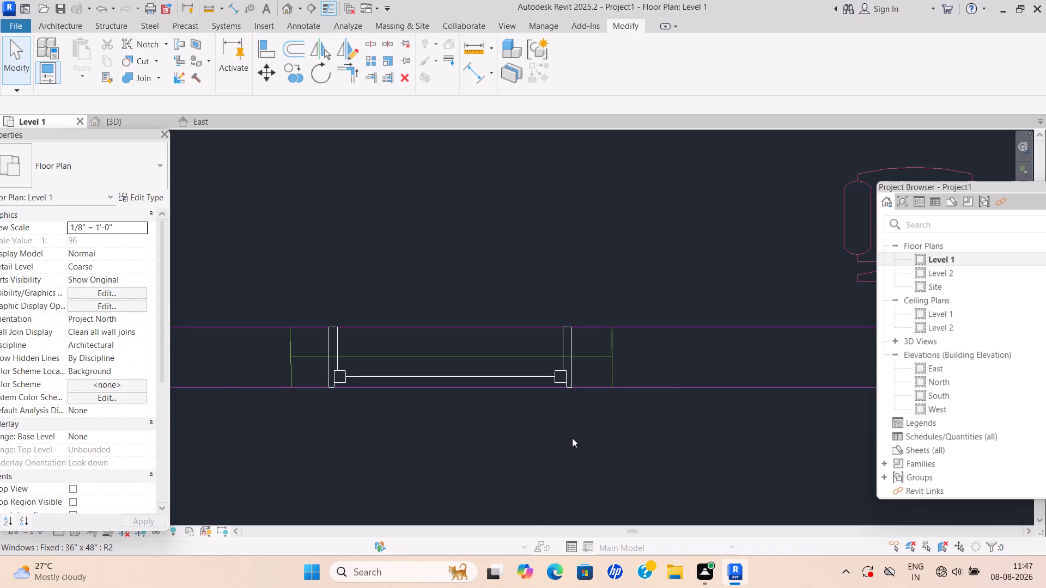
scroll(540, 403, "down", 1)
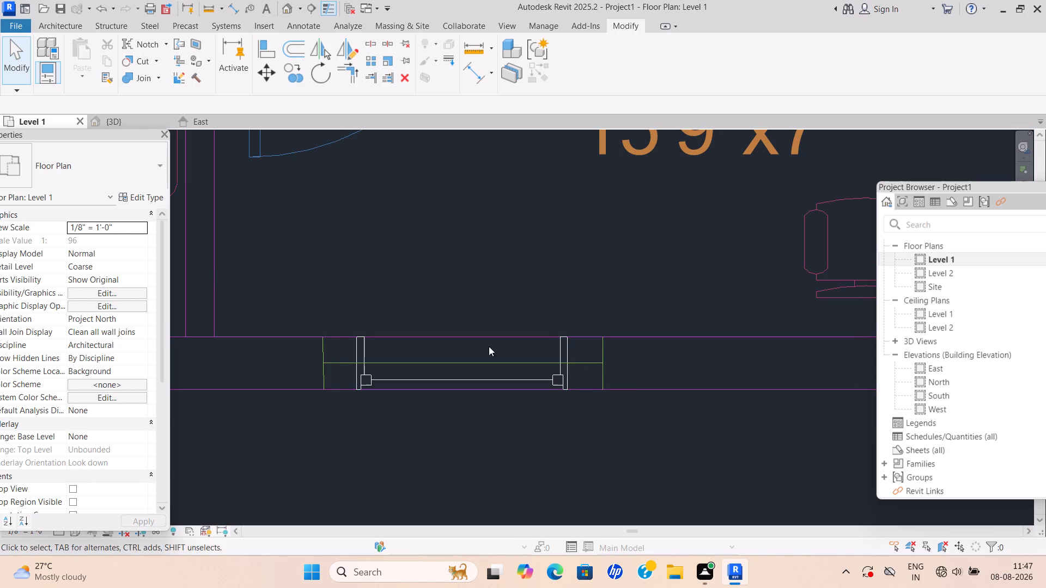
scroll(228, 242, "down", 5)
middle_click_drag(243, 235, 409, 430)
middle_click_drag(307, 286, 426, 414)
scroll(297, 366, "down", 2)
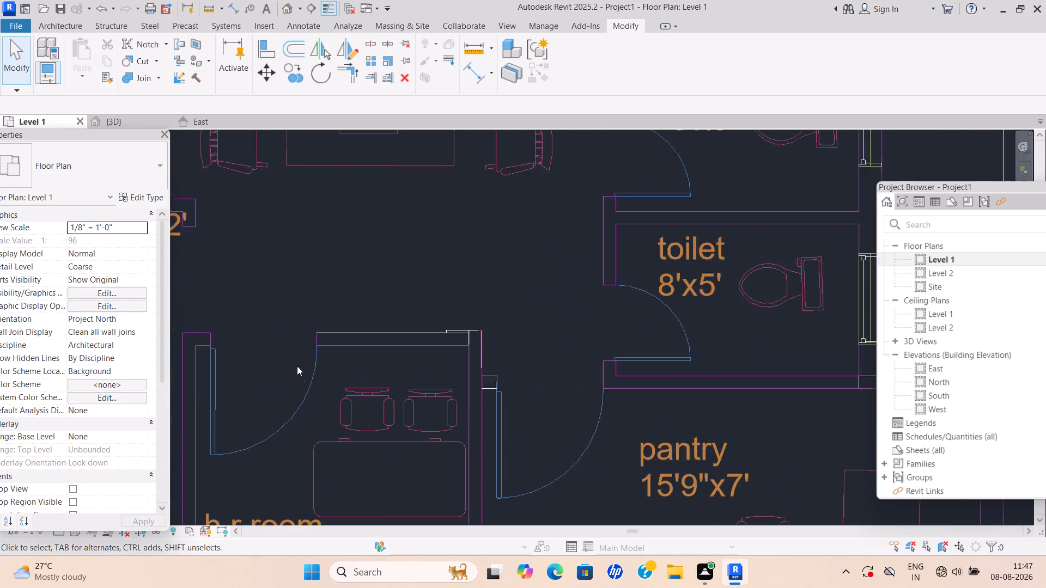
scroll(297, 366, "down", 3)
middle_click_drag(302, 366, 430, 419)
scroll(226, 287, "down", 2)
middle_click_drag(243, 297, 424, 425)
scroll(385, 421, "up", 5)
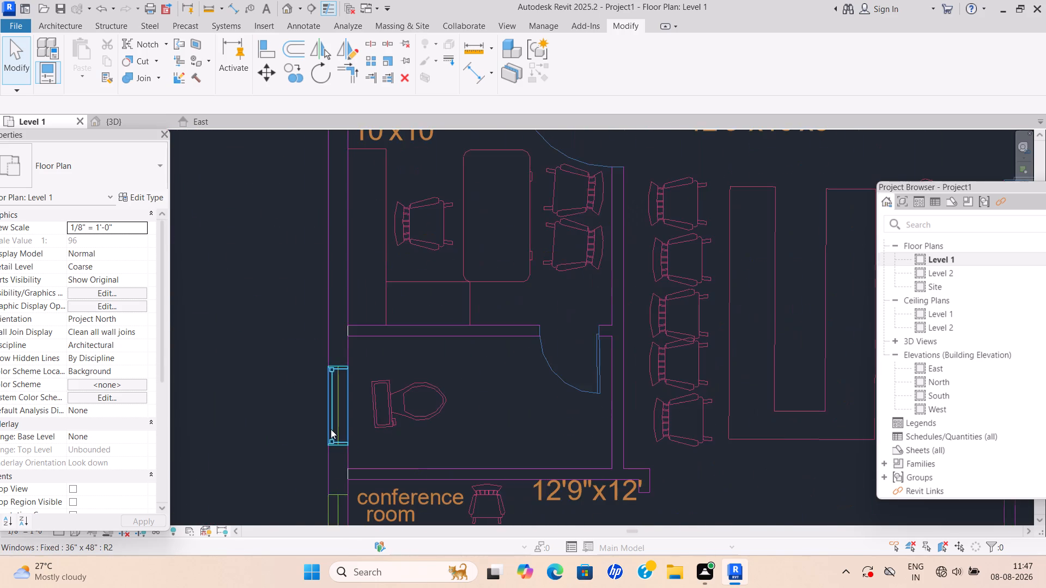
scroll(331, 429, "up", 5)
scroll(370, 444, "down", 5)
middle_click_drag(369, 438, 311, 226)
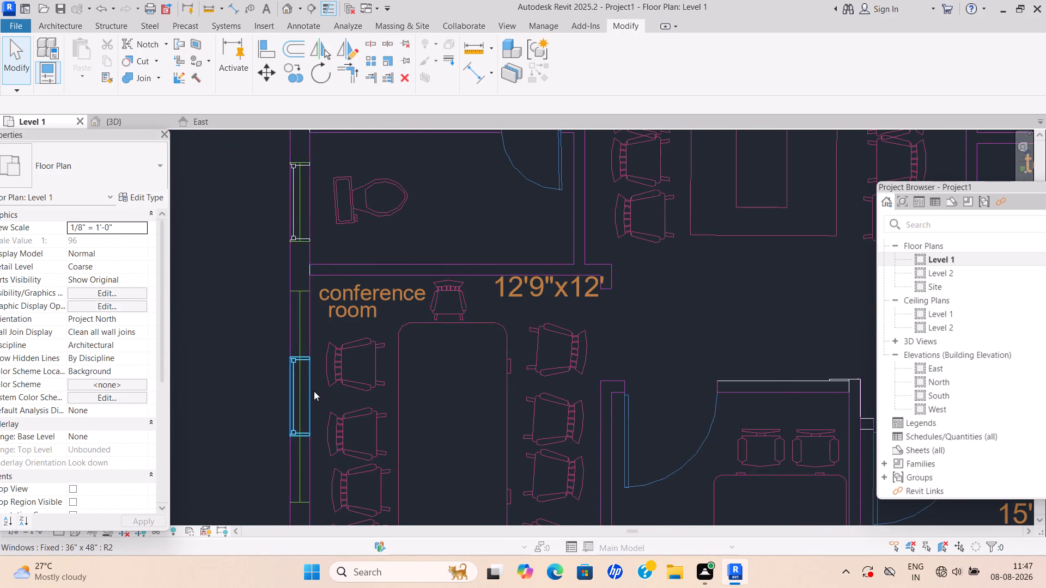
scroll(313, 391, "up", 1)
scroll(313, 385, "down", 6)
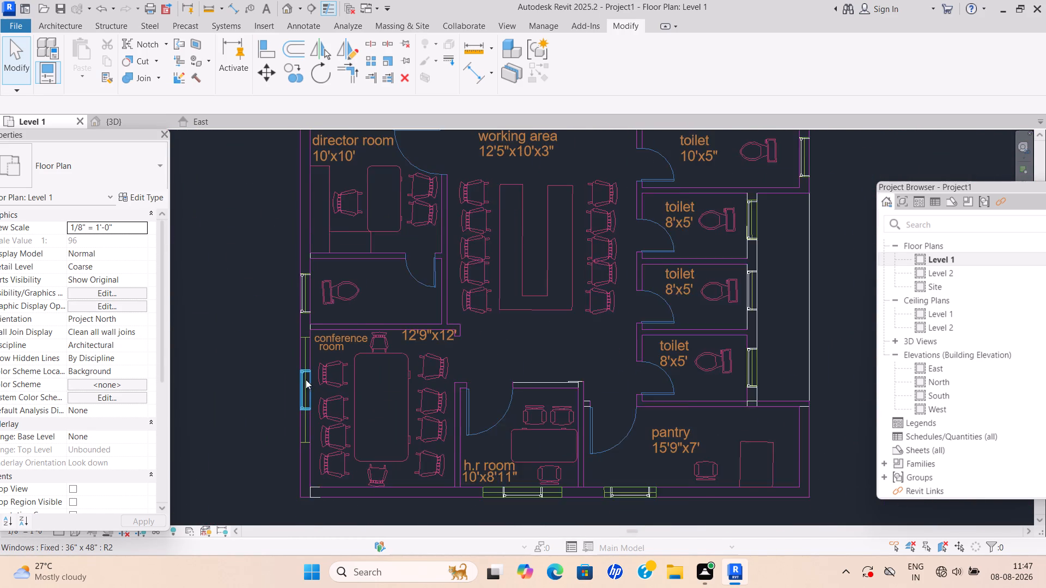
scroll(306, 379, "down", 1)
middle_click_drag(278, 362, 265, 354)
scroll(293, 387, "up", 4)
middle_click_drag(294, 379, 344, 235)
scroll(340, 252, "up", 4)
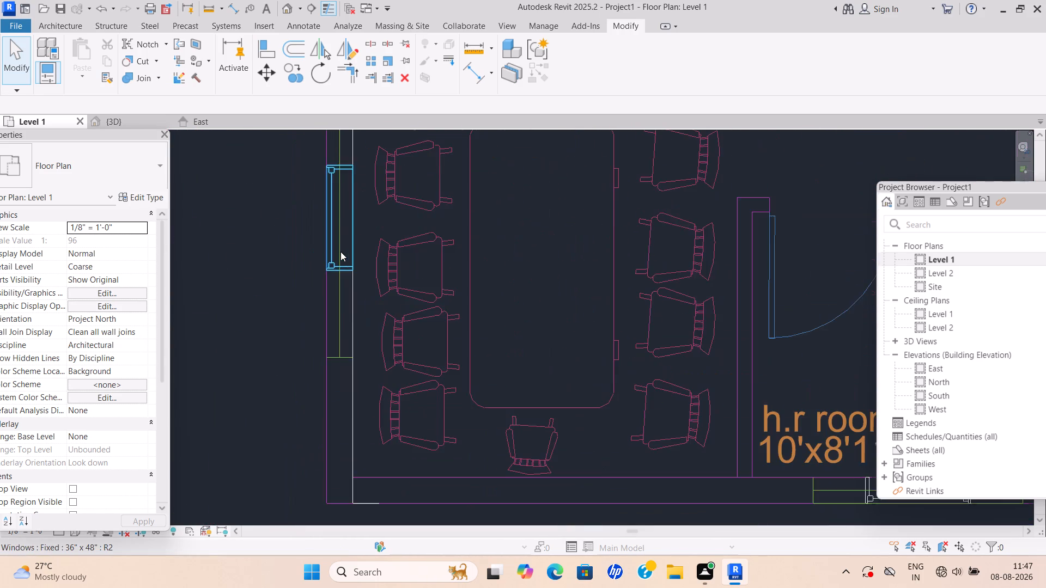
Delete the Fixed 36" x 48" window from the h.r room's outer wall.
scroll(369, 269, "down", 2)
middle_click_drag(369, 270, 177, 214)
scroll(580, 397, "up", 5)
middle_click_drag(587, 393, 460, 431)
left_click(548, 412)
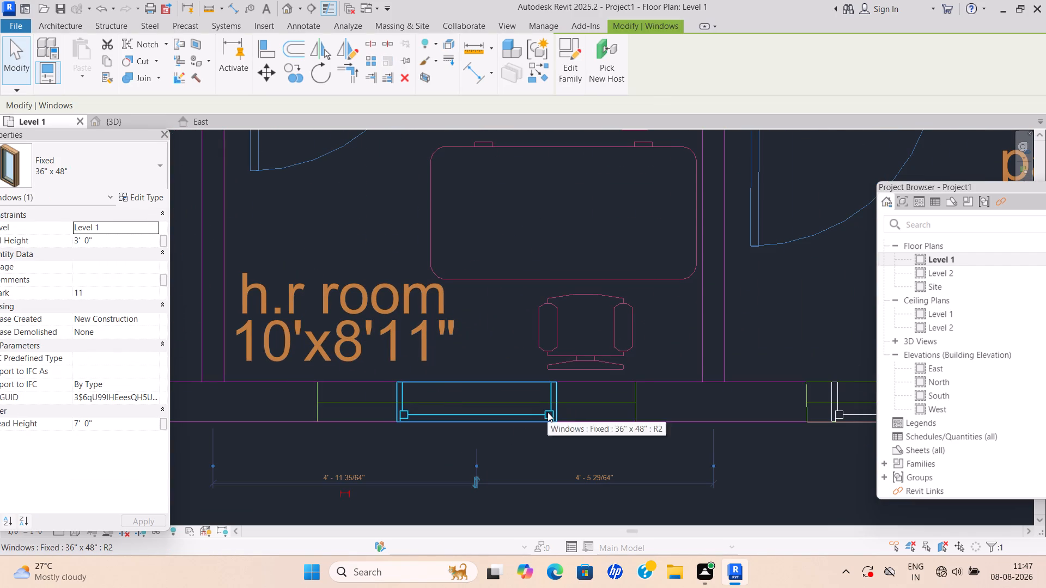
key("Delete")
Start the Window tool with the Fixed 36" x 48" type and set its type Width to 6'.
scroll(535, 428, "up", 1)
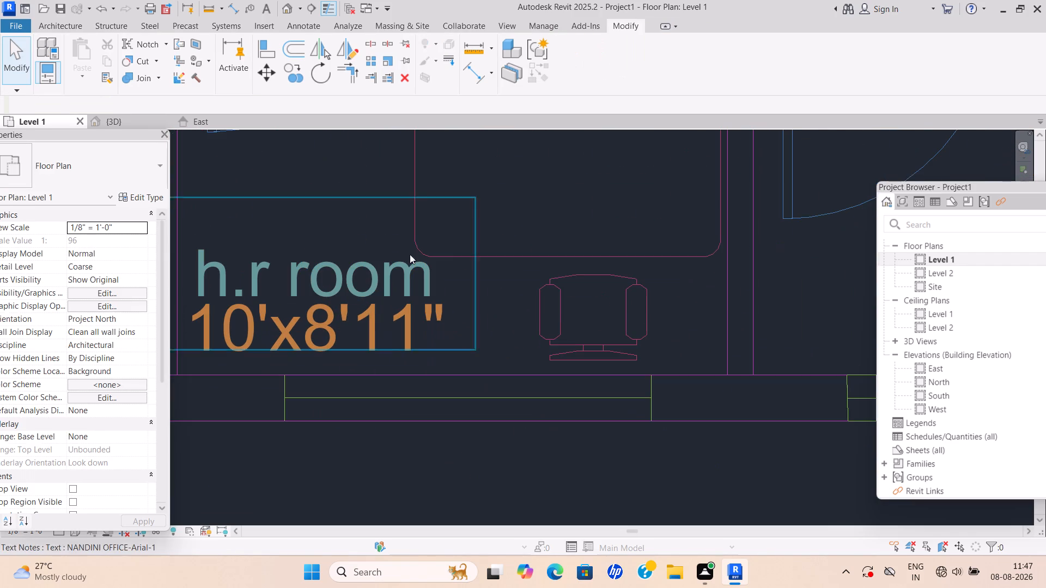
left_click(63, 23)
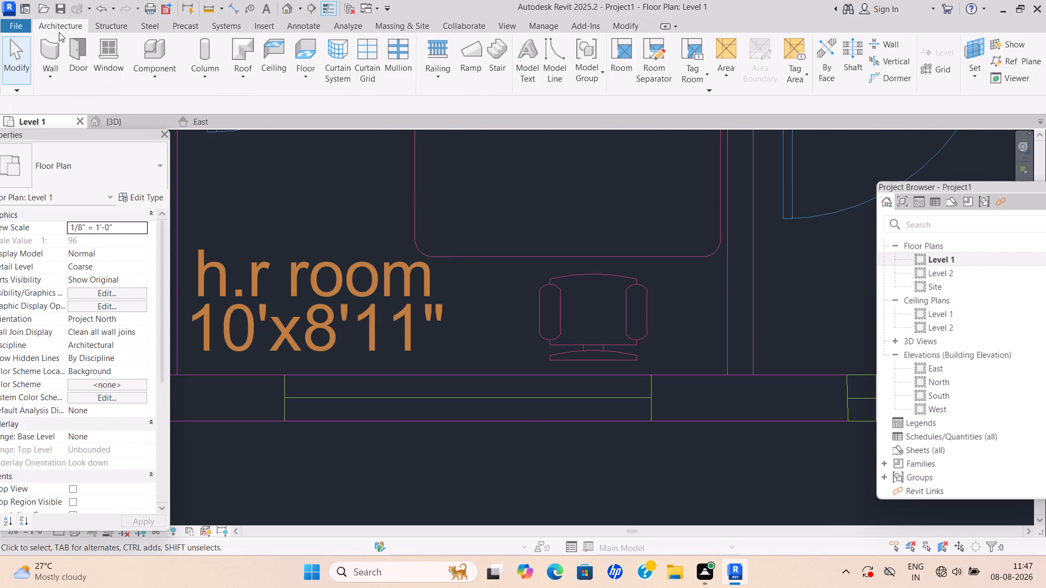
left_click(104, 64)
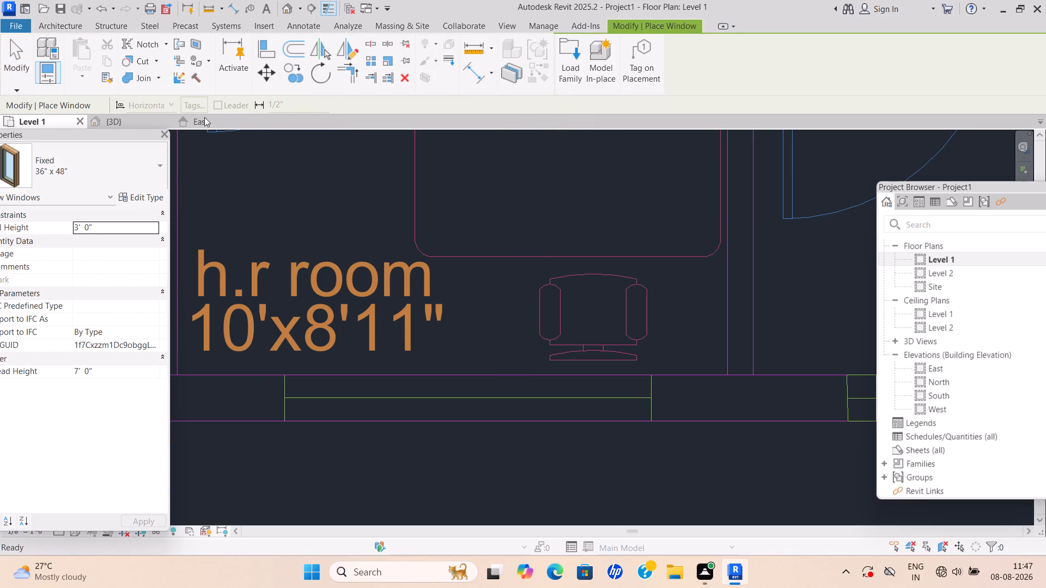
left_click(137, 199)
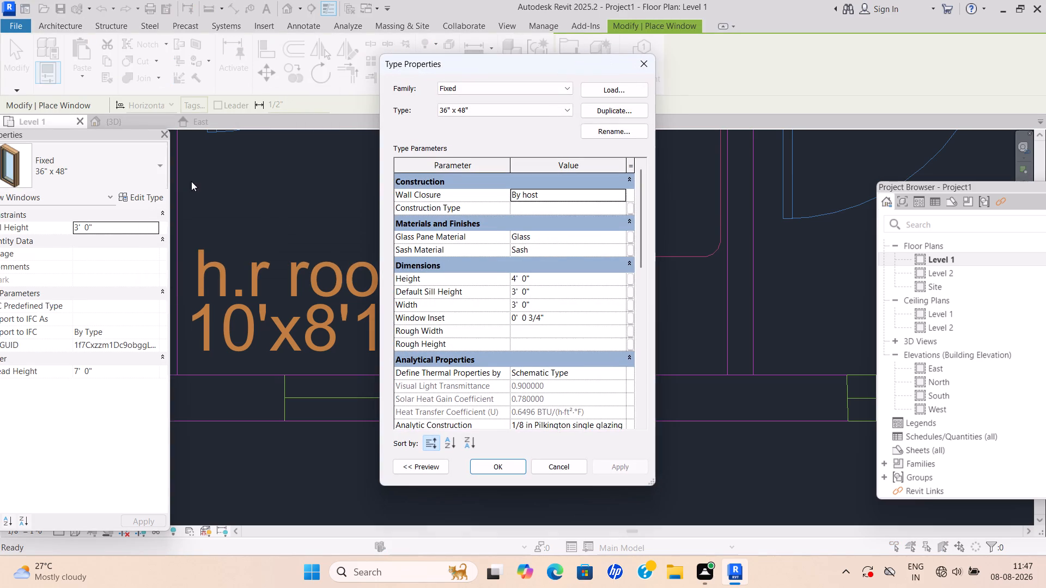
left_click(537, 305)
key("BackSpace")
key("BackSpace")
key("BackSpace")
key("BackSpace")
key("BackSpace")
key("BackSpace")
key("BackSpace")
key("BackSpace")
key("BackSpace")
key("BackSpace")
key("BackSpace")
key("BackSpace")
key("BackSpace")
key("BackSpace")
key("BackSpace")
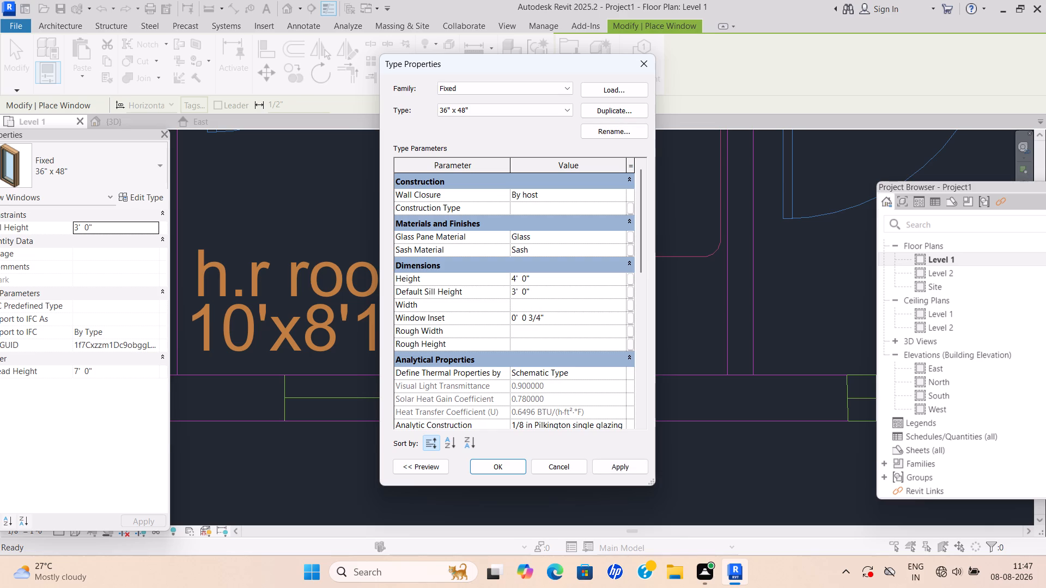
type("6'")
key("Return")
left_click(502, 468)
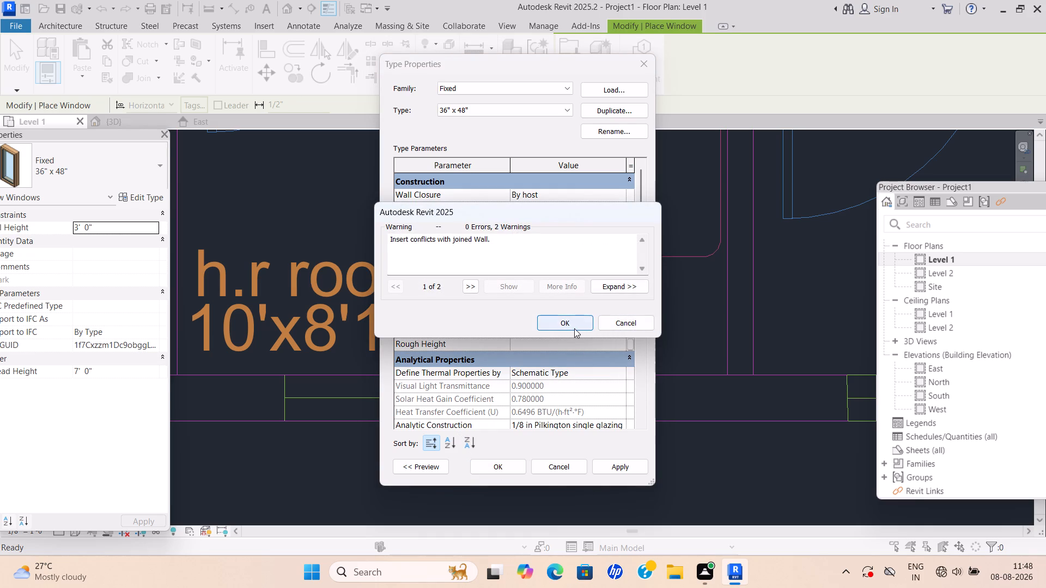
left_click(574, 328)
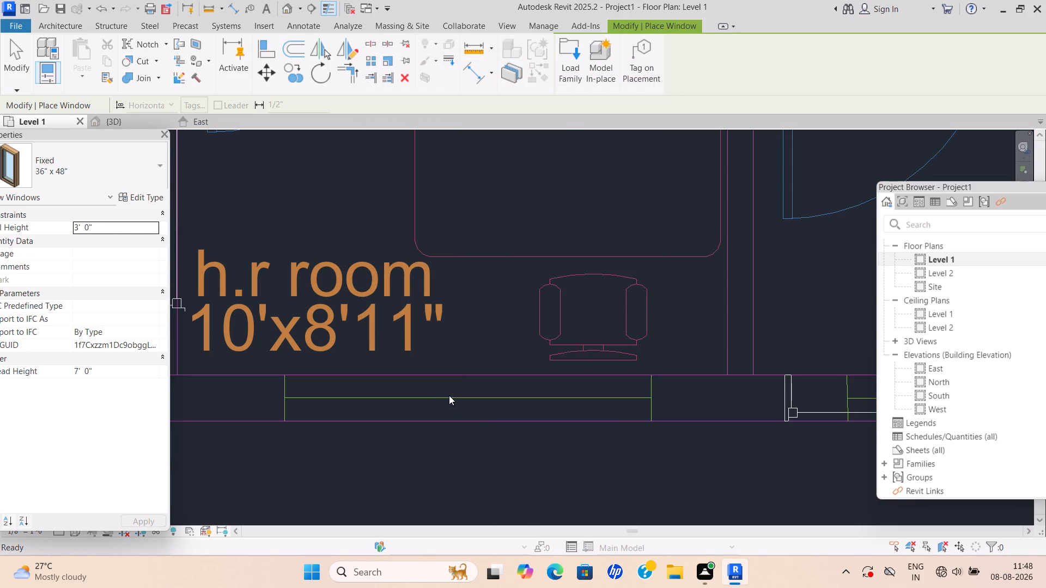
Place the Fixed 36" x 48" window in the h.r room's outer wall at its green marked opening.
left_click(453, 395)
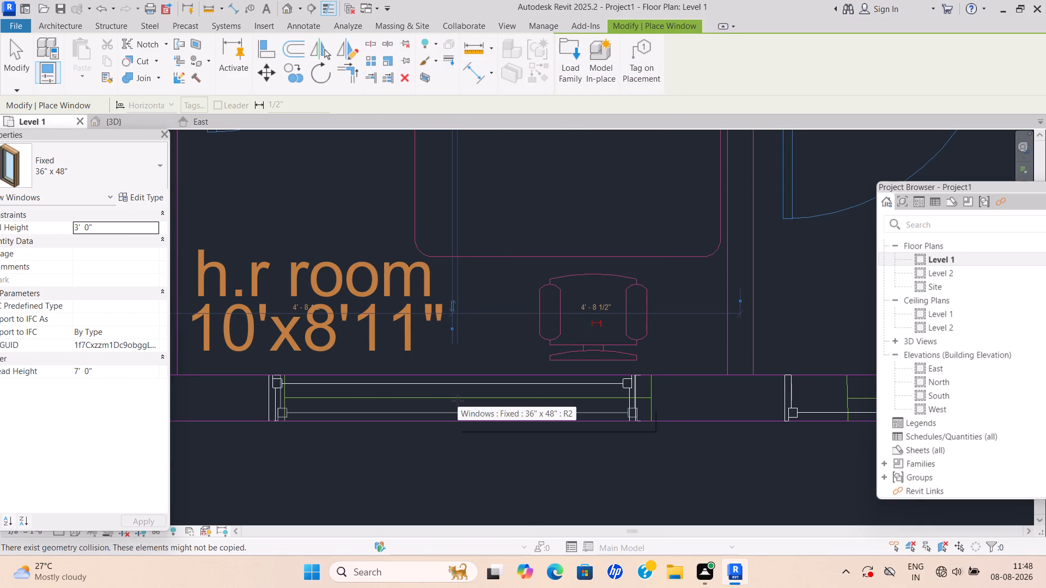
left_click(458, 401)
key("Escape")
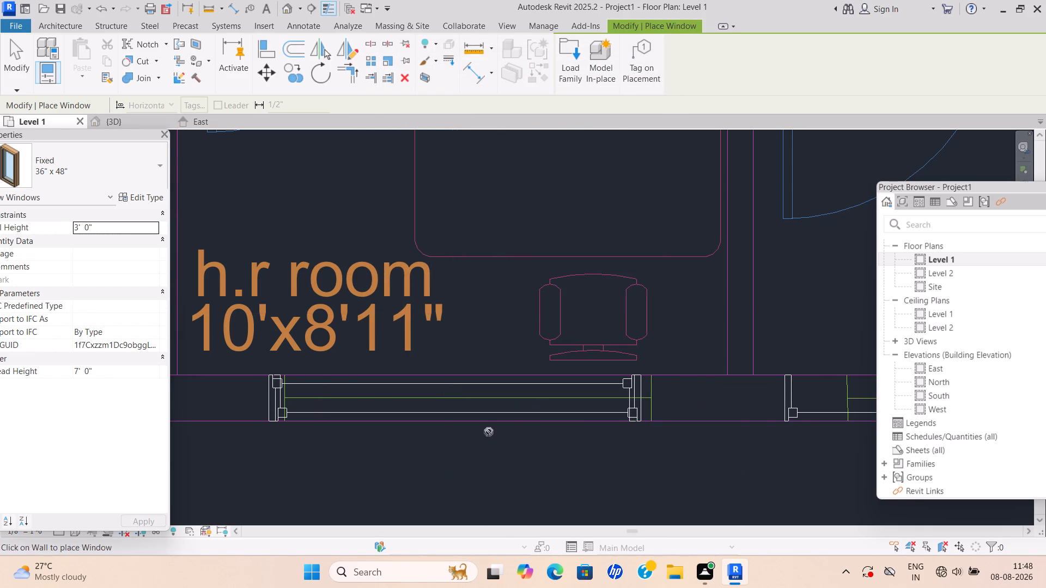
key("Escape")
Delete the overlapping Fixed window whose glazing lies on the room side of the h.r room's outer wall.
scroll(464, 393, "up", 5)
middle_click_drag(514, 421, 325, 416)
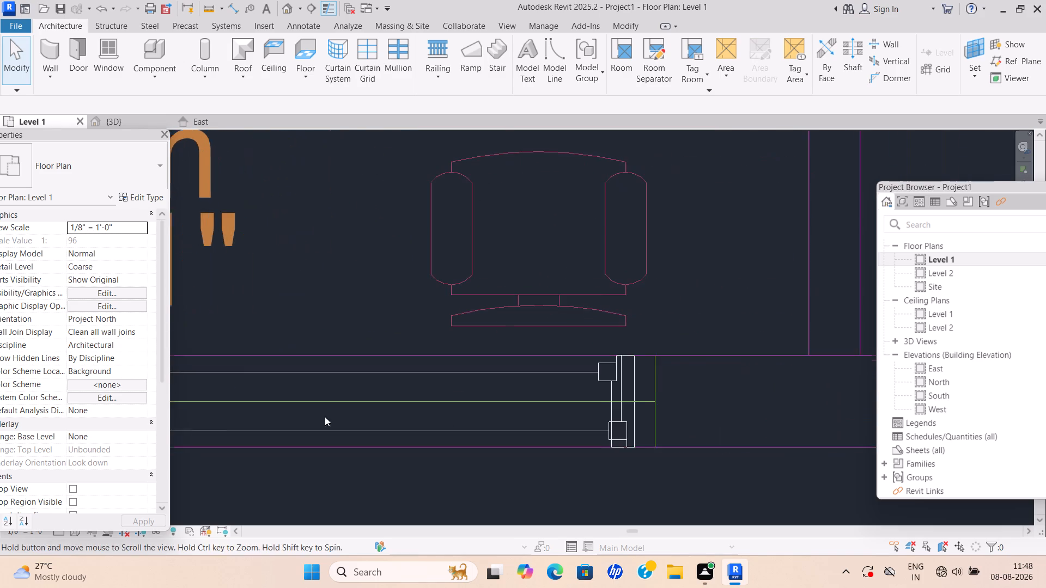
middle_click_drag(325, 416, 325, 418)
scroll(604, 387, "up", 2)
left_click(609, 391)
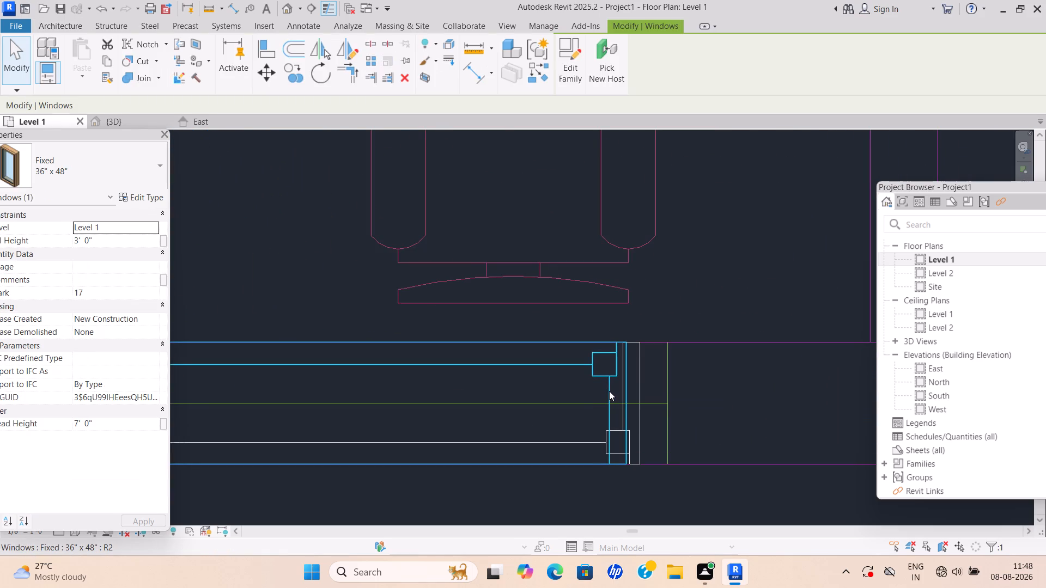
key("Delete")
Align the pantry-side jamb of the h.r room's window with the pantry-side end line of its green marked opening.
scroll(633, 381, "up", 1)
scroll(633, 379, "down", 1)
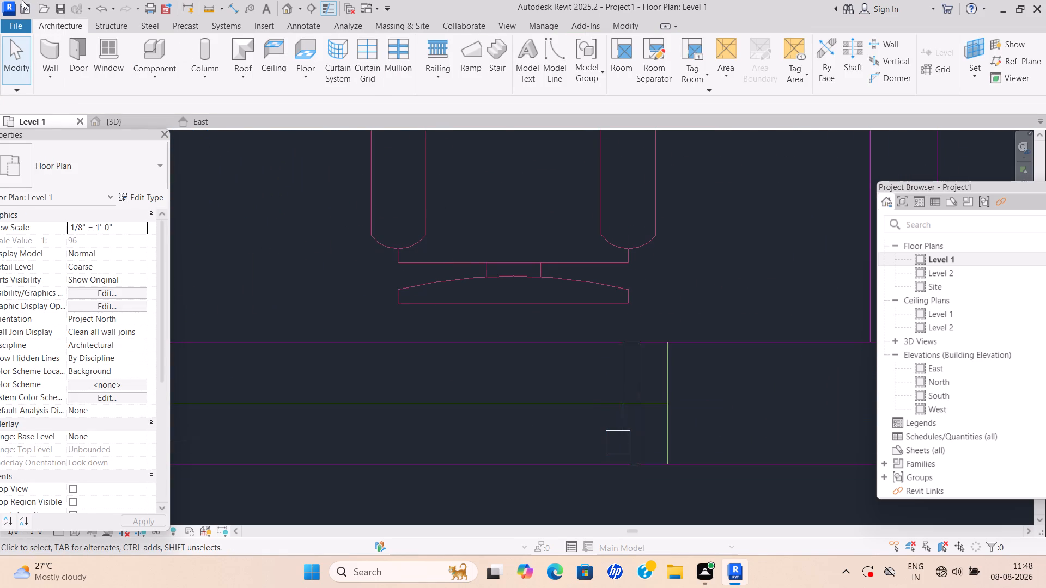
left_click(613, 21)
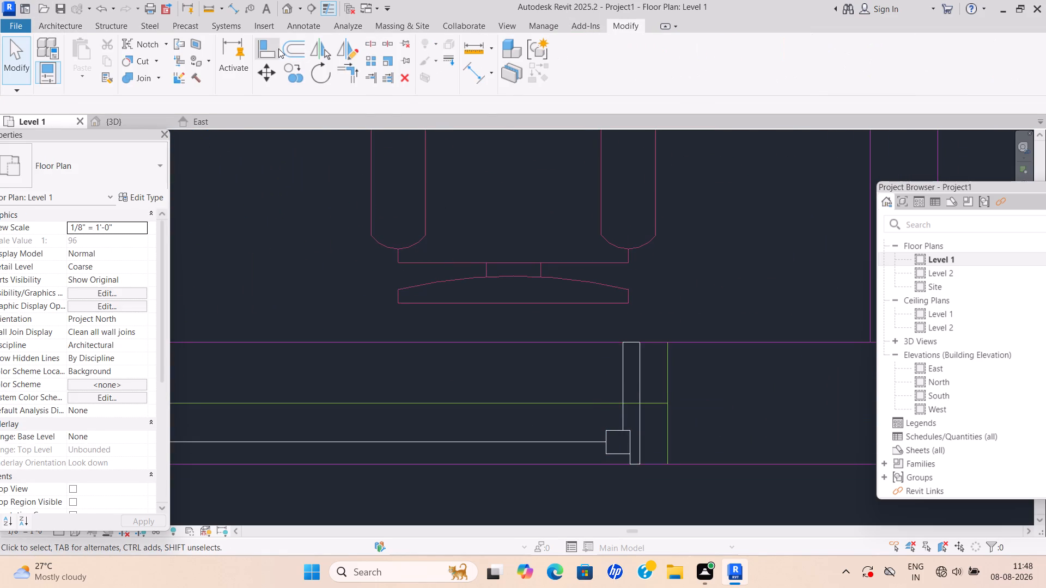
left_click(277, 51)
scroll(452, 354, "down", 2)
middle_click_drag(452, 355, 260, 369)
scroll(365, 399, "up", 5)
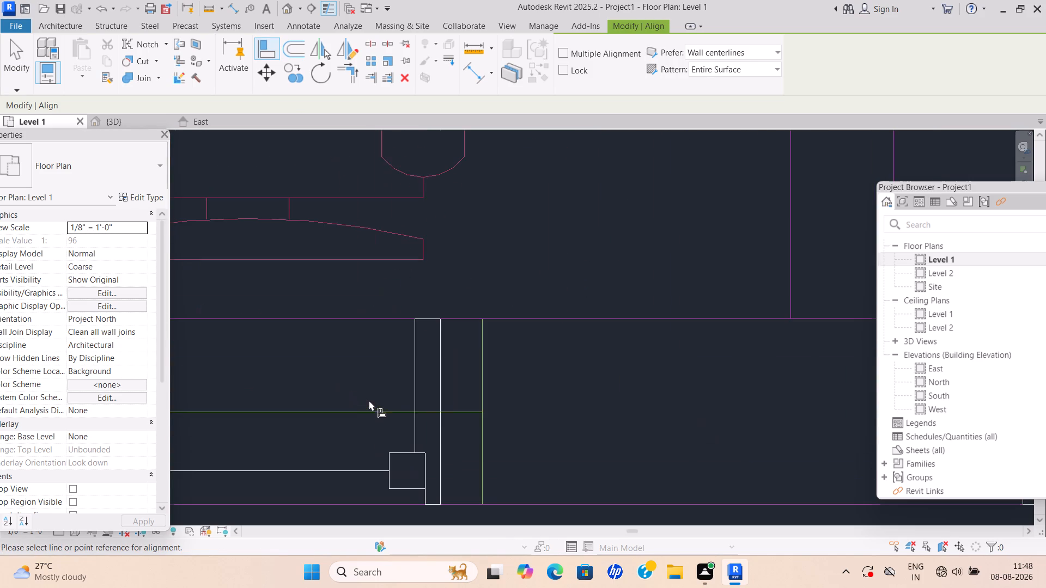
left_click(481, 400)
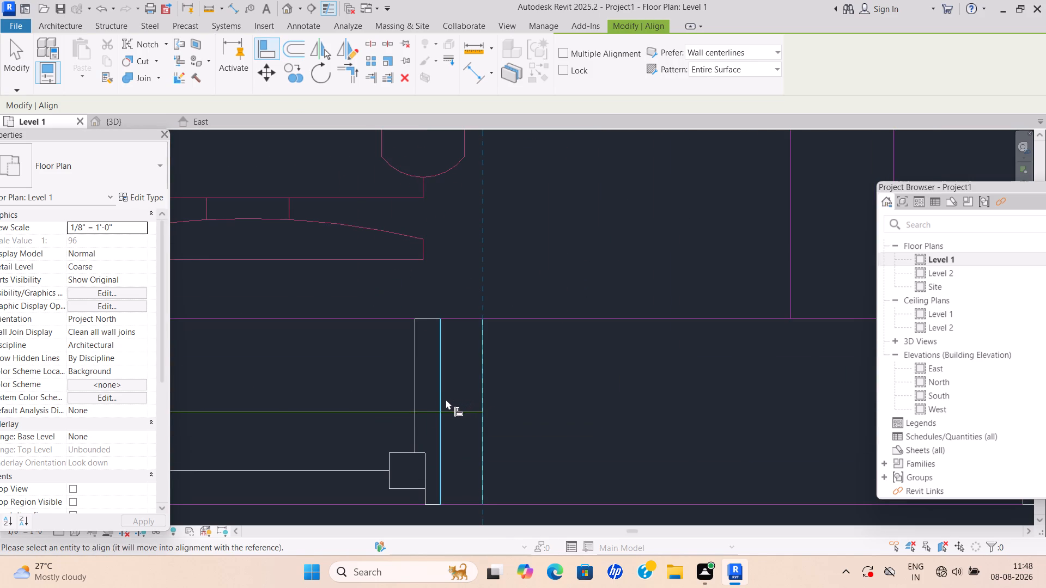
left_click(440, 400)
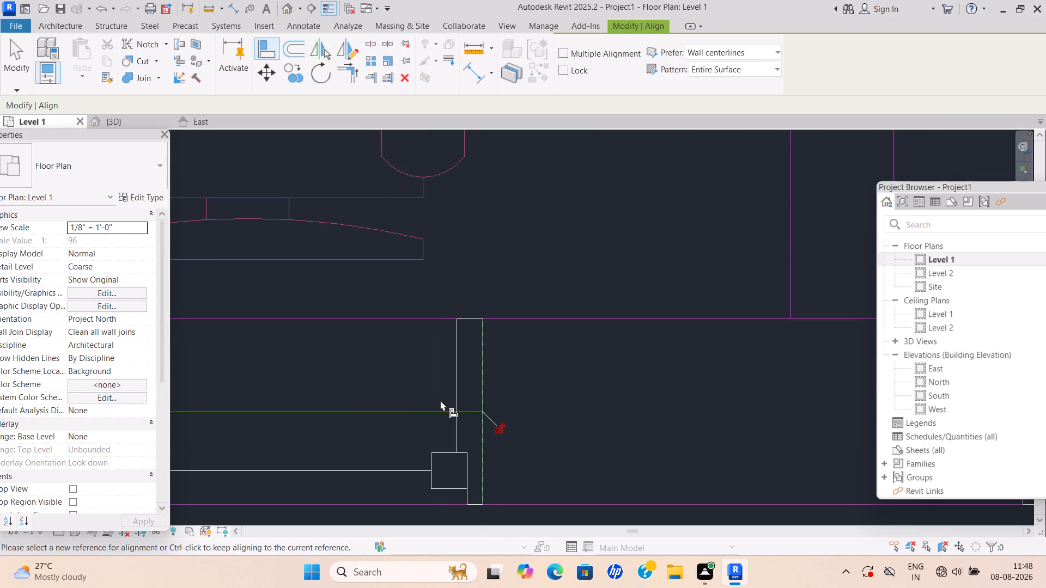
key("Escape")
Delete the oversized Fixed 36" x 48" window from the pantry's outer wall.
scroll(530, 396, "down", 14)
middle_click_drag(531, 395, 383, 425)
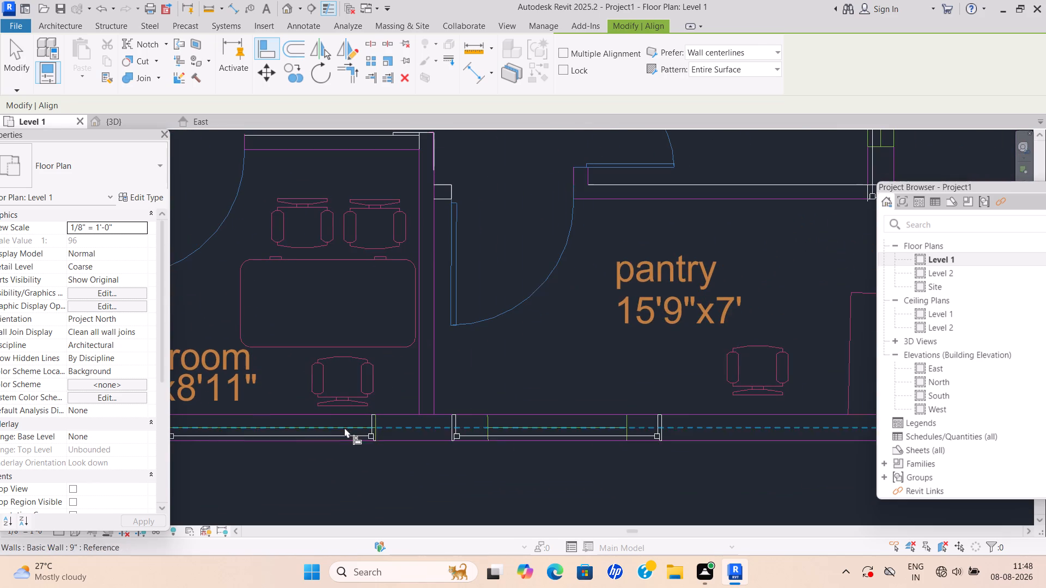
scroll(488, 425, "up", 7)
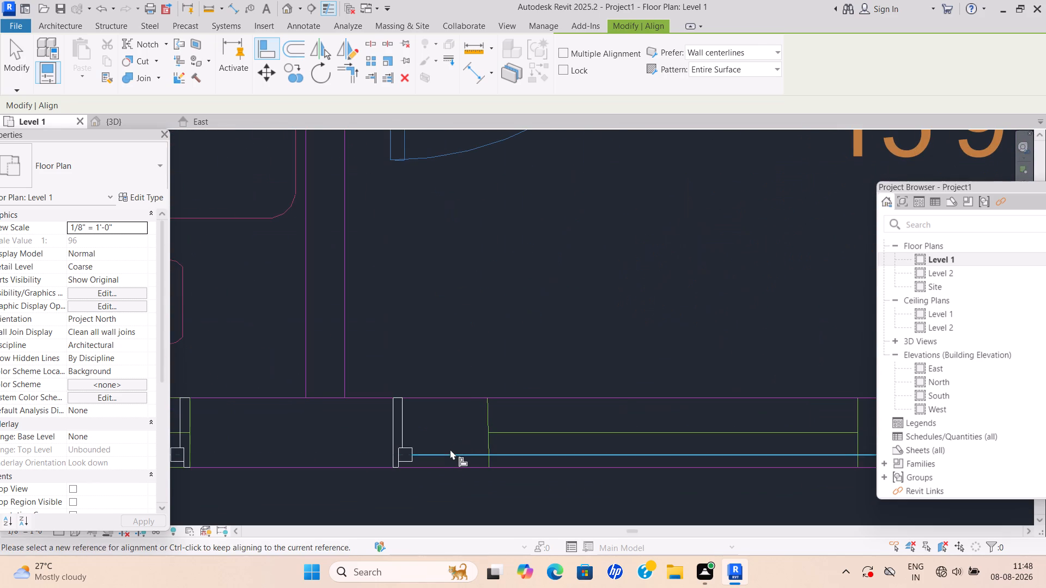
left_click(450, 449)
left_click(403, 449)
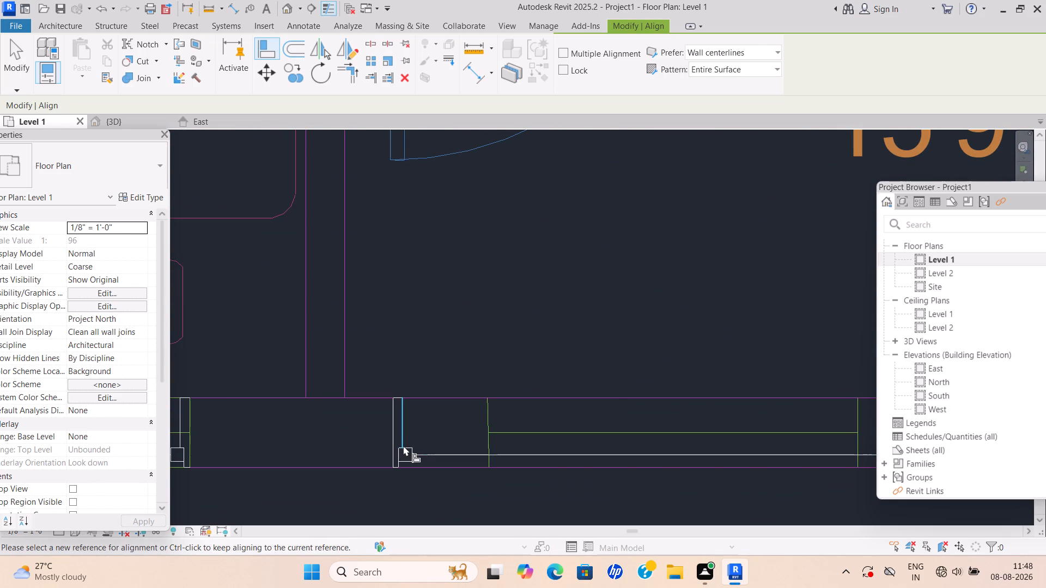
left_click(403, 445)
left_click(408, 443)
key("Escape")
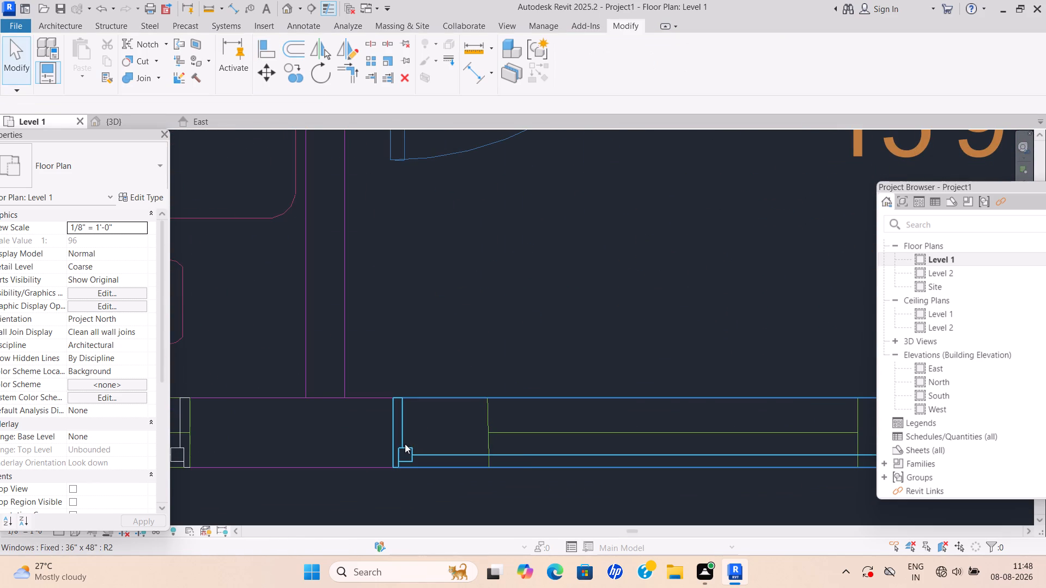
scroll(405, 444, "down", 5)
middle_click_drag(404, 444, 369, 443)
key("Delete")
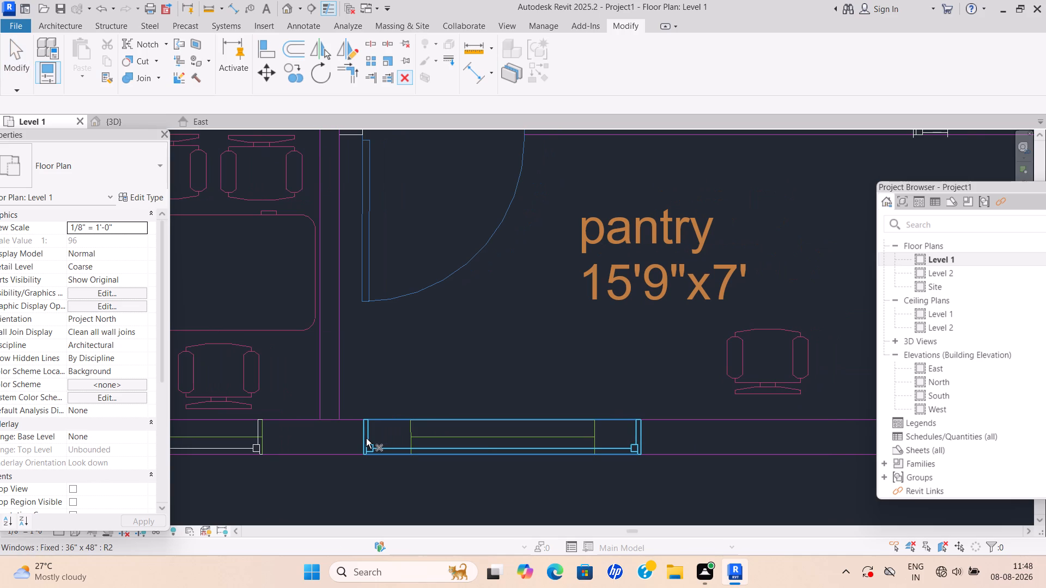
key("Delete")
key("Escape")
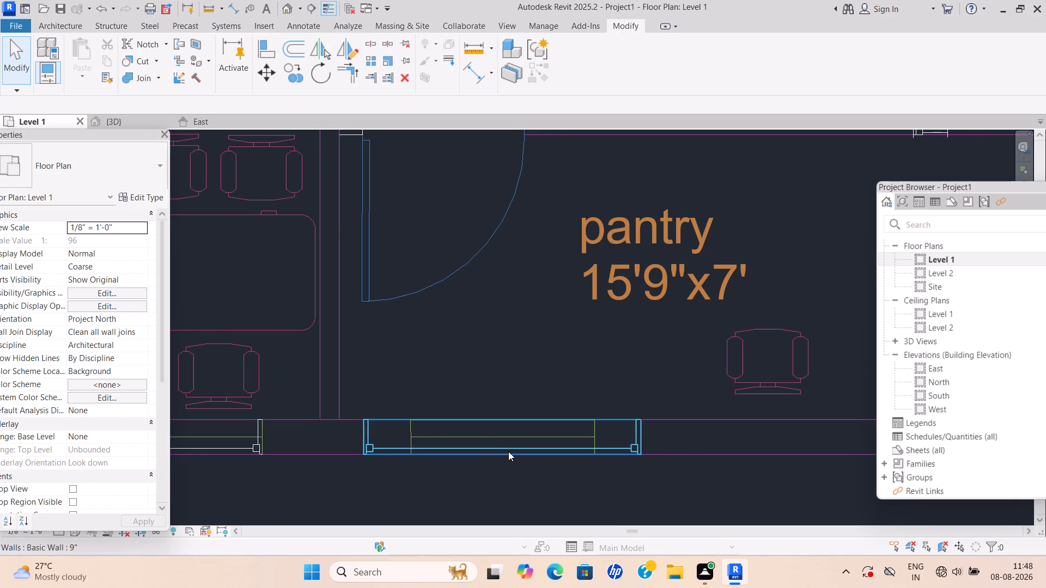
scroll(510, 452, "up", 1)
scroll(511, 454, "down", 4)
scroll(417, 446, "up", 9)
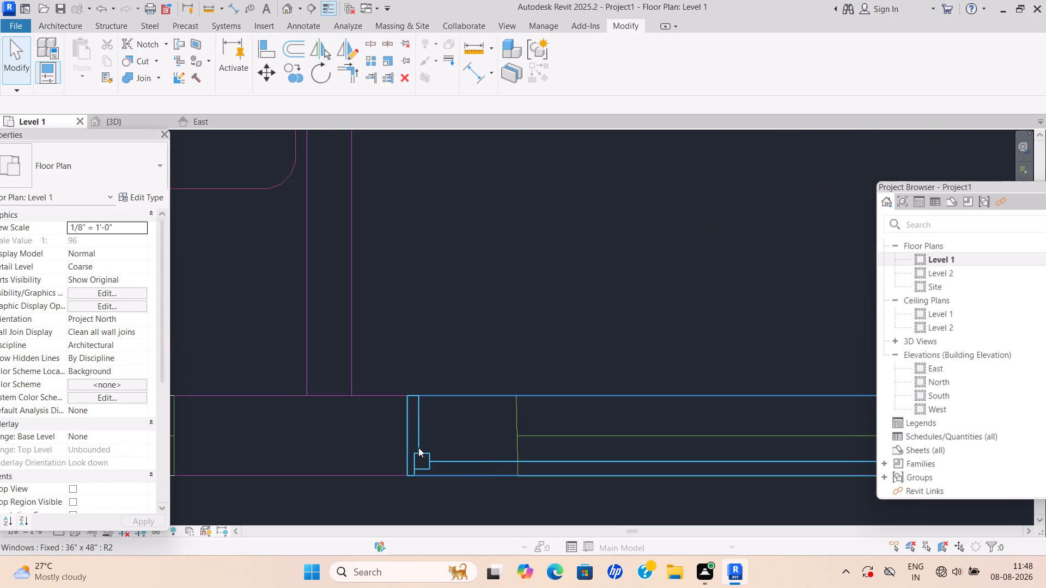
left_click(417, 443)
key("Delete")
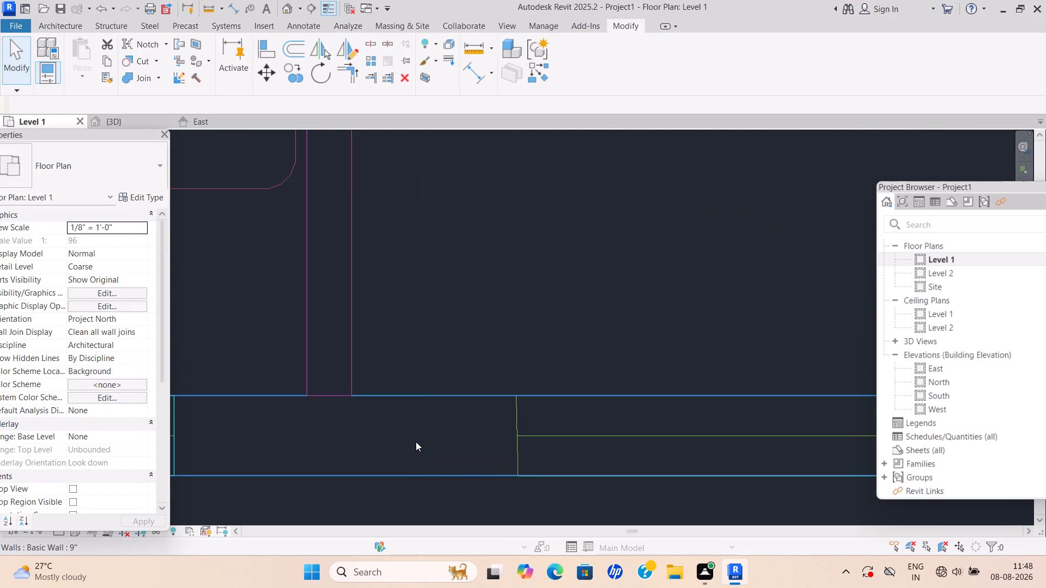
Start the Window tool for the pantry and set the Fixed 36" x 48" type's Width to 4'.
scroll(429, 451, "down", 11)
middle_click_drag(445, 442, 347, 466)
scroll(342, 469, "up", 5)
middle_click_drag(339, 460, 251, 366)
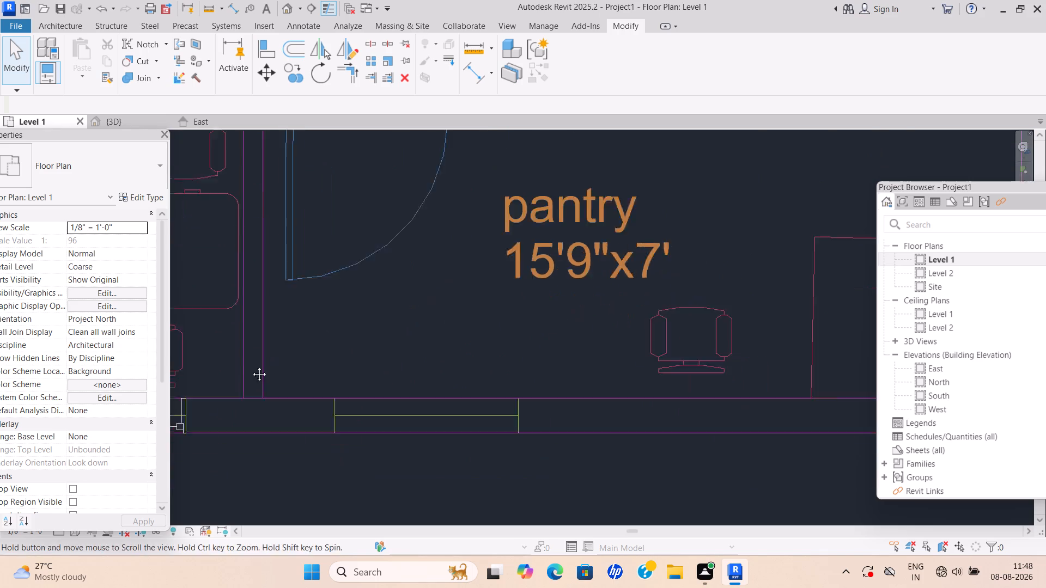
middle_click_drag(251, 366, 239, 356)
left_click(66, 24)
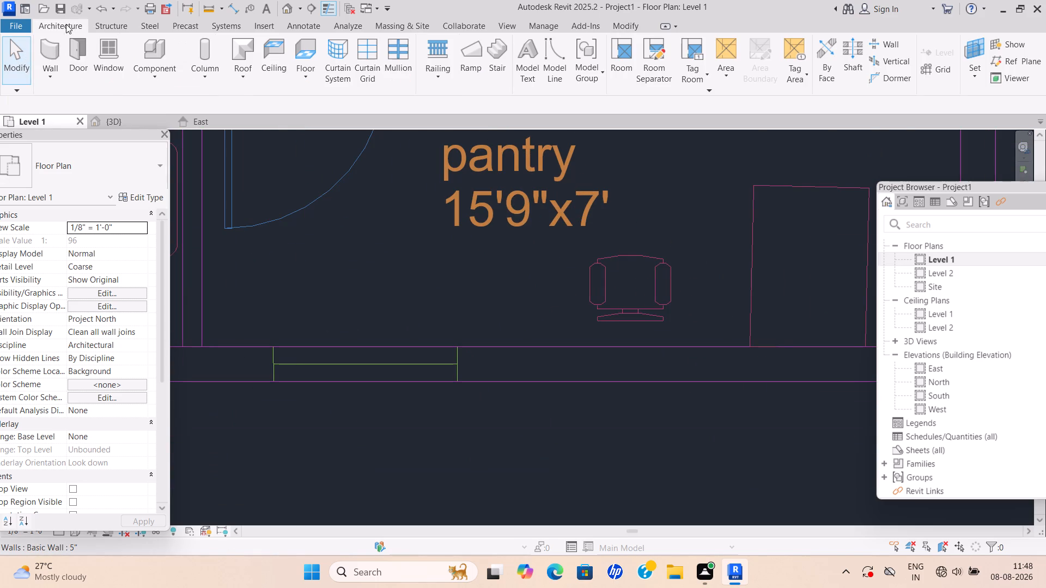
left_click(119, 68)
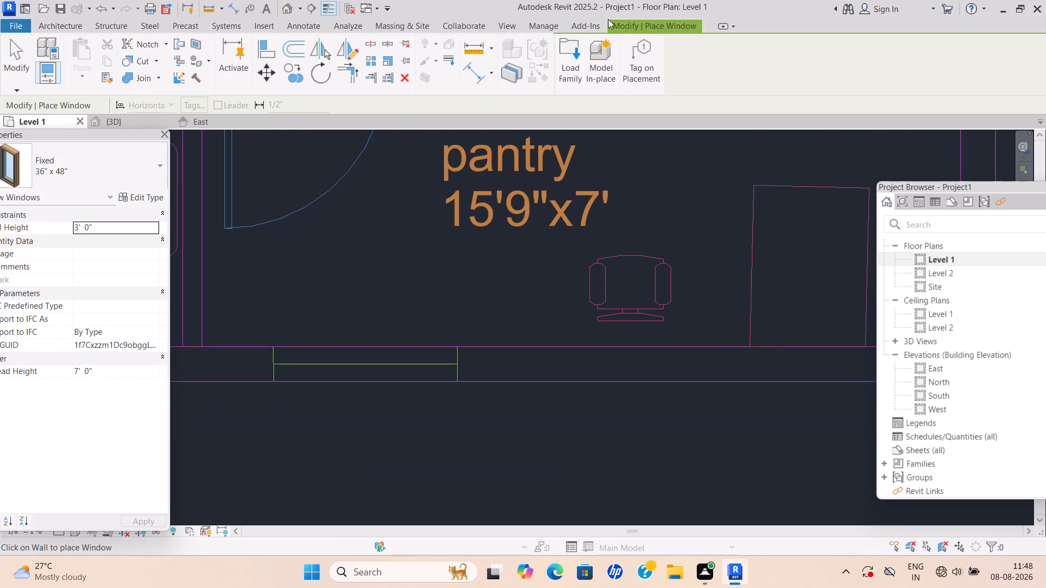
left_click(148, 196)
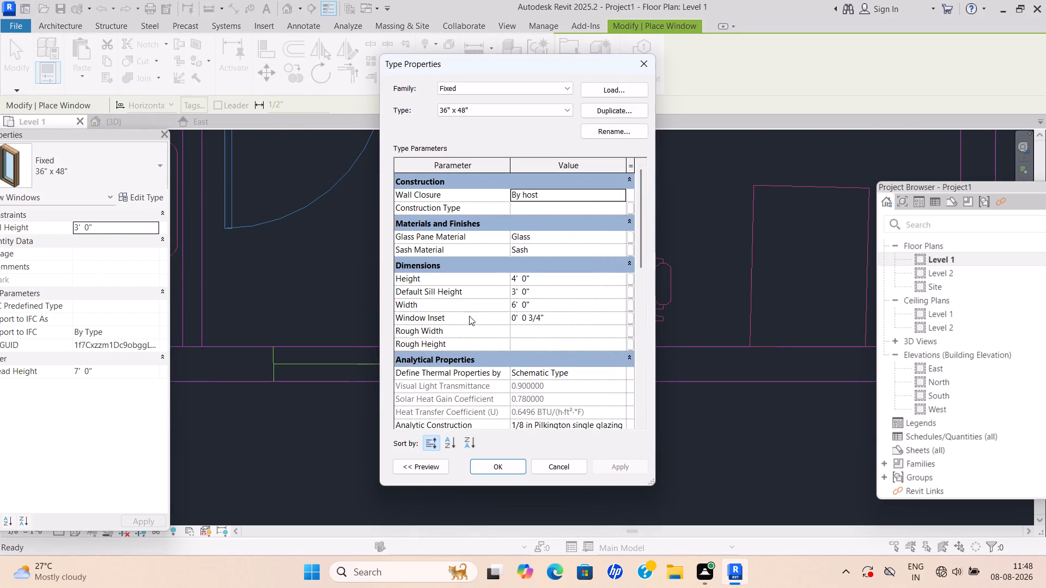
left_click(538, 307)
key("BackSpace")
key("BackSpace")
key("BackSpace")
key("BackSpace")
key("BackSpace")
key("BackSpace")
key("BackSpace")
key("BackSpace")
key("BackSpace")
key("BackSpace")
key("BackSpace")
key("BackSpace")
key("BackSpace")
key("BackSpace")
key("BackSpace")
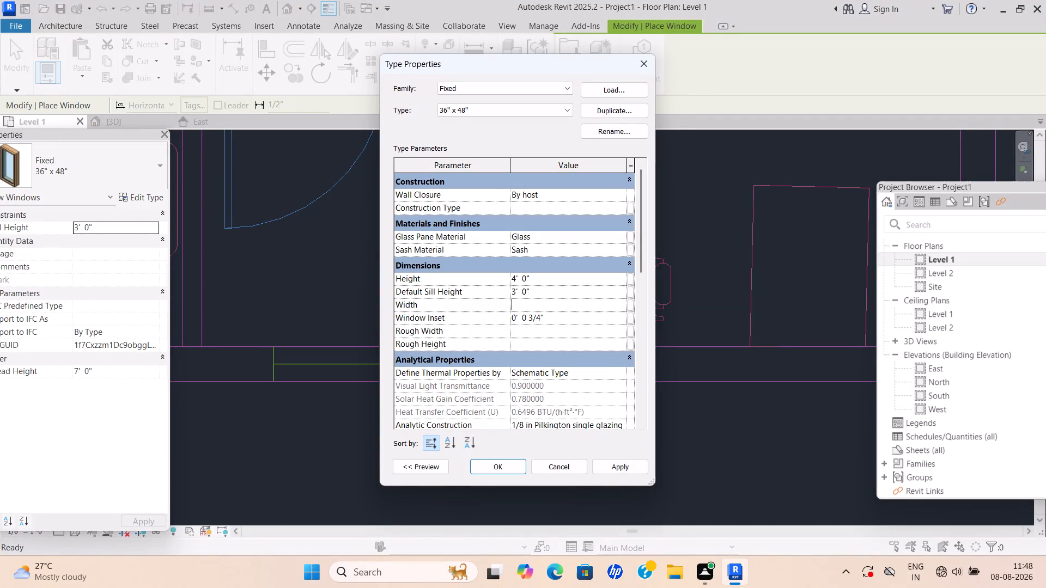
key("4")
key("apostrophe")
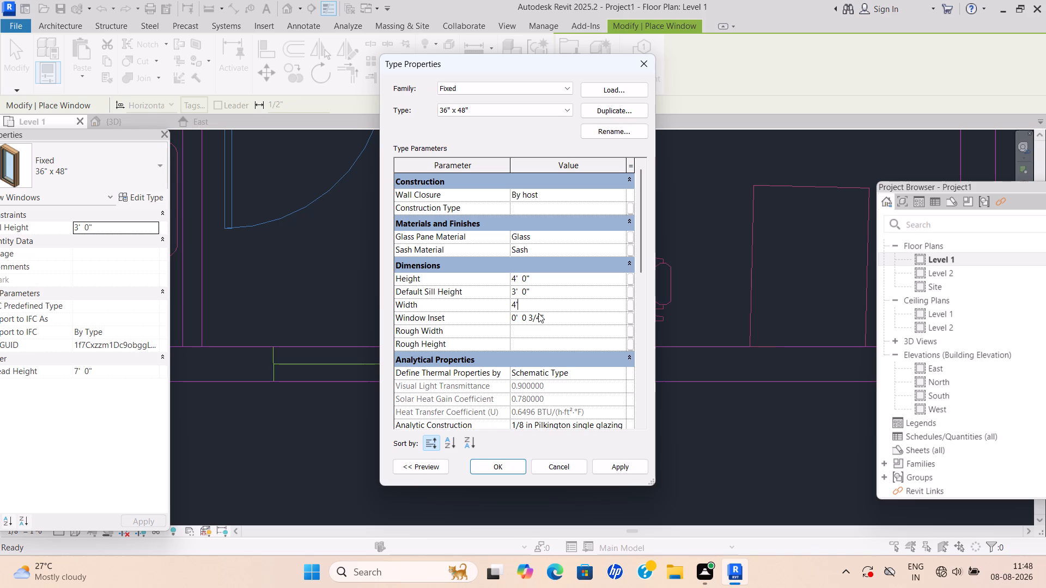
key("Return")
left_click(511, 470)
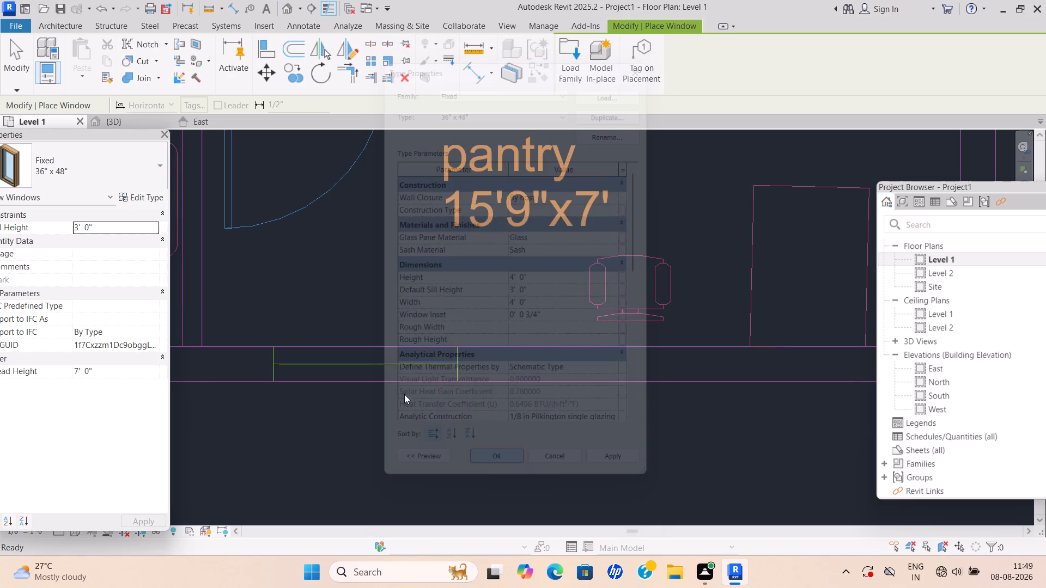
Place the Fixed 36" x 48" window in the pantry's outer wall at its green marked opening.
scroll(294, 371, "up", 1)
left_click(370, 364)
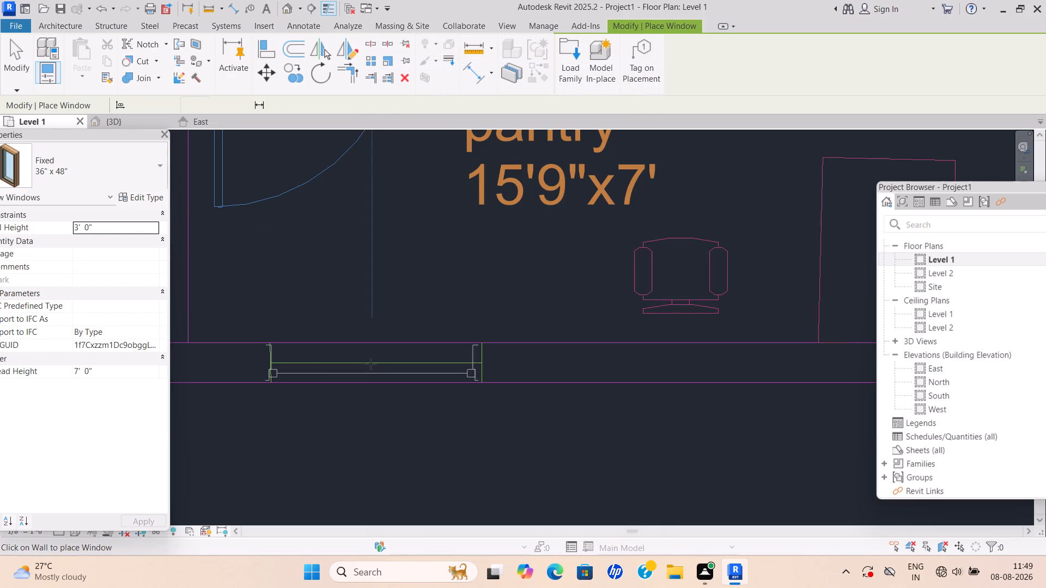
key("Escape")
key("Escape")
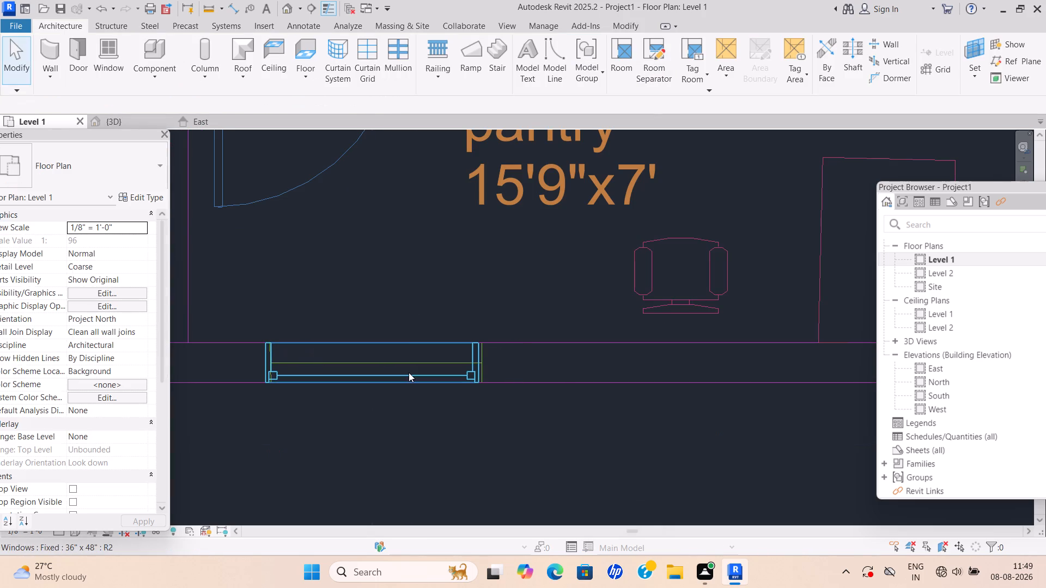
scroll(479, 328, "up", 4)
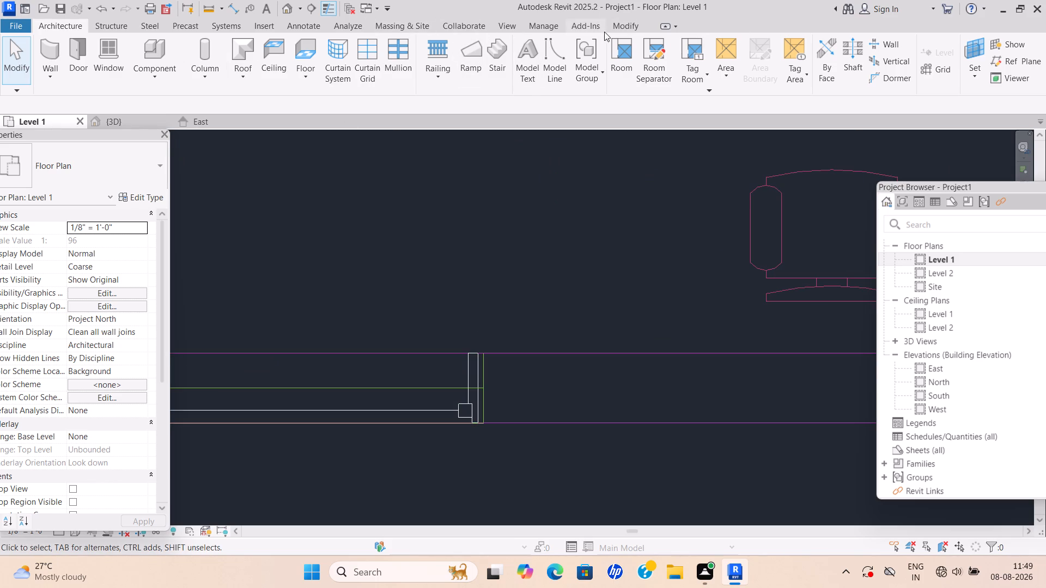
Align the pantry window's jamb farthest from the h.r room with that end line of its green marked opening.
left_click(617, 24)
left_click(273, 47)
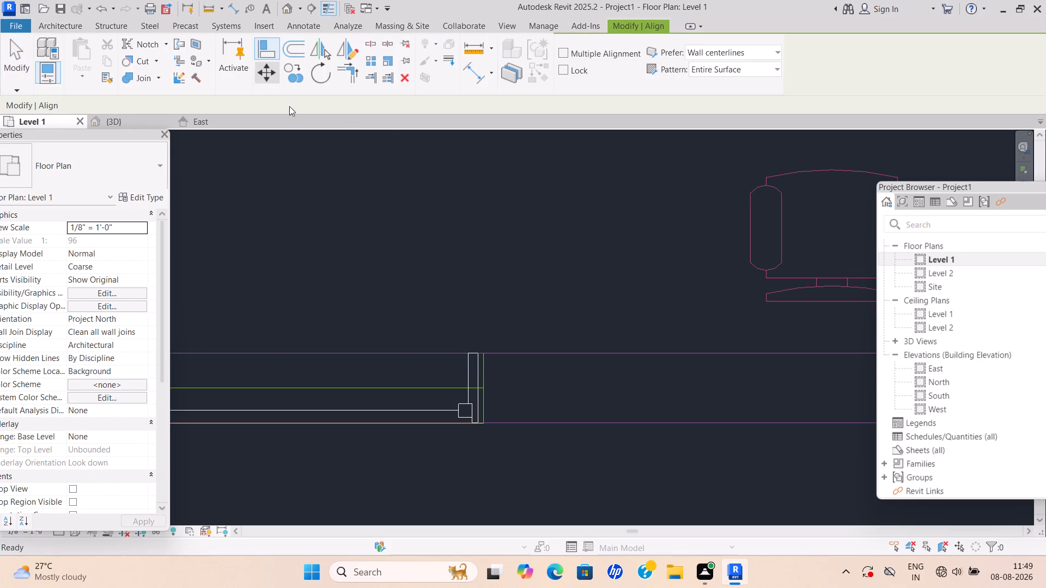
scroll(486, 369, "up", 7)
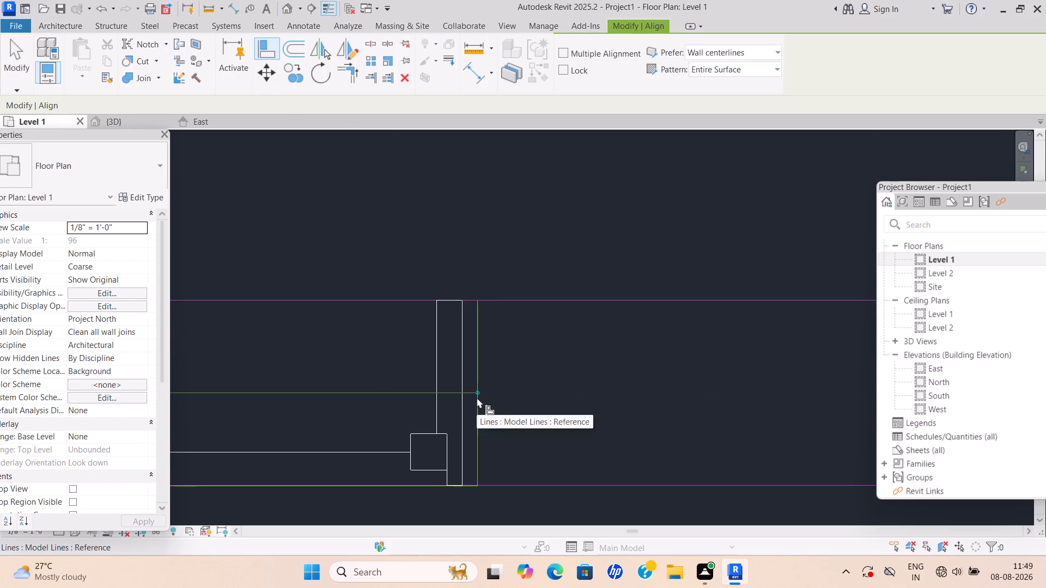
left_click(478, 390)
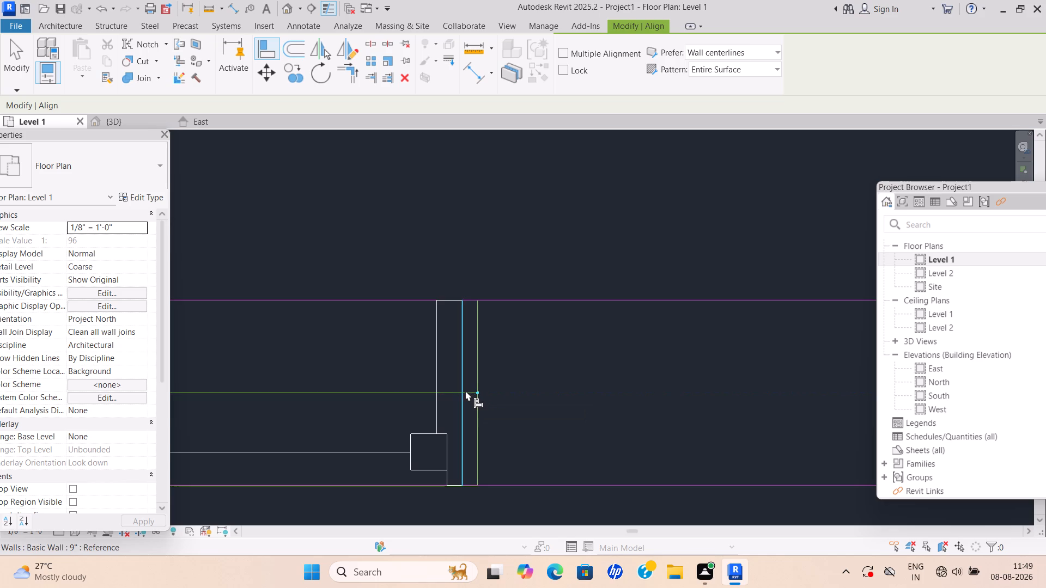
left_click(463, 390)
key("Escape")
Delete the oversized Fixed 36" x 48" window from the outer wall of the 8'x5' toilet next to the pantry.
scroll(557, 381, "down", 6)
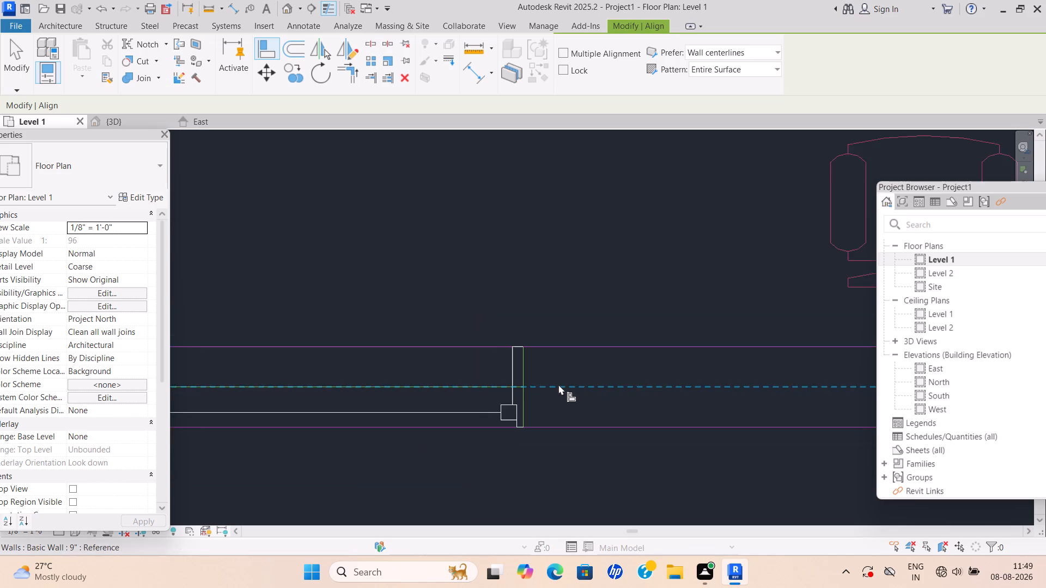
scroll(558, 384, "down", 3)
middle_click_drag(558, 384, 421, 389)
middle_click_drag(550, 381, 217, 432)
scroll(504, 377, "down", 2)
middle_click_drag(504, 377, 207, 425)
scroll(207, 425, "up", 1)
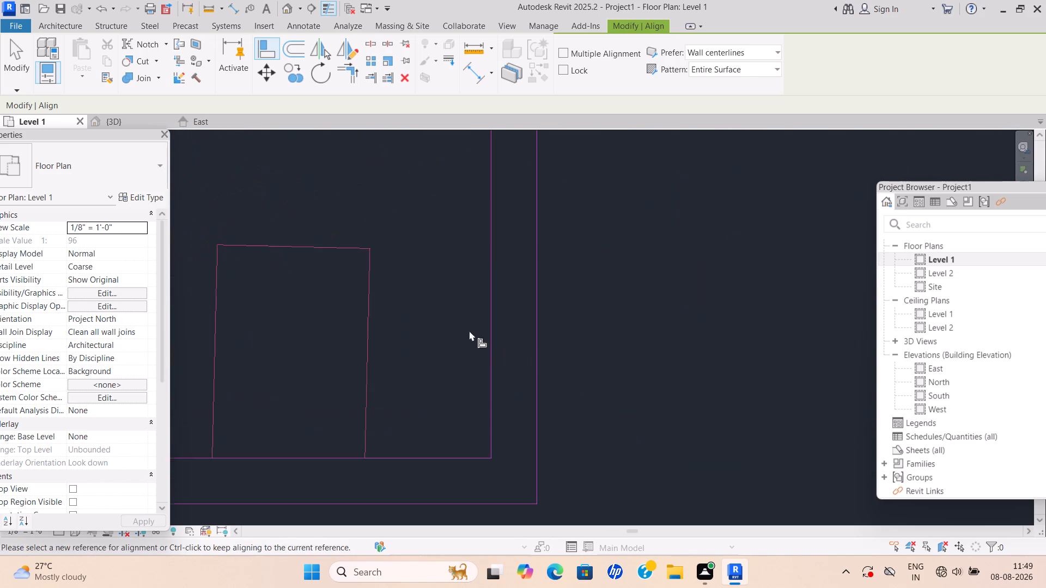
scroll(475, 325, "down", 7)
middle_click_drag(475, 325, 427, 452)
middle_click_drag(468, 286, 489, 421)
scroll(486, 418, "down", 1)
scroll(399, 325, "up", 10)
left_click(414, 334)
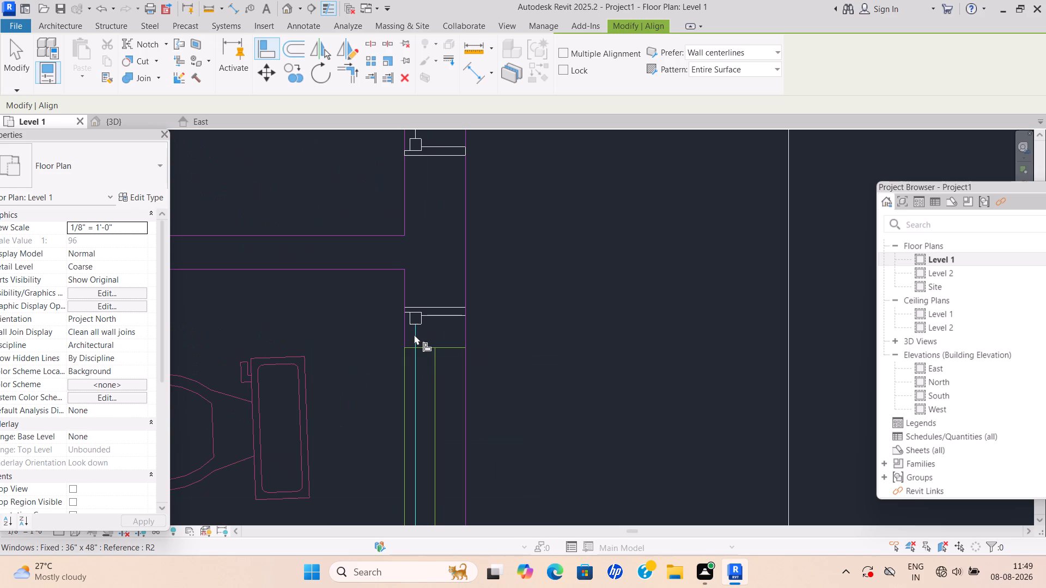
key("Delete")
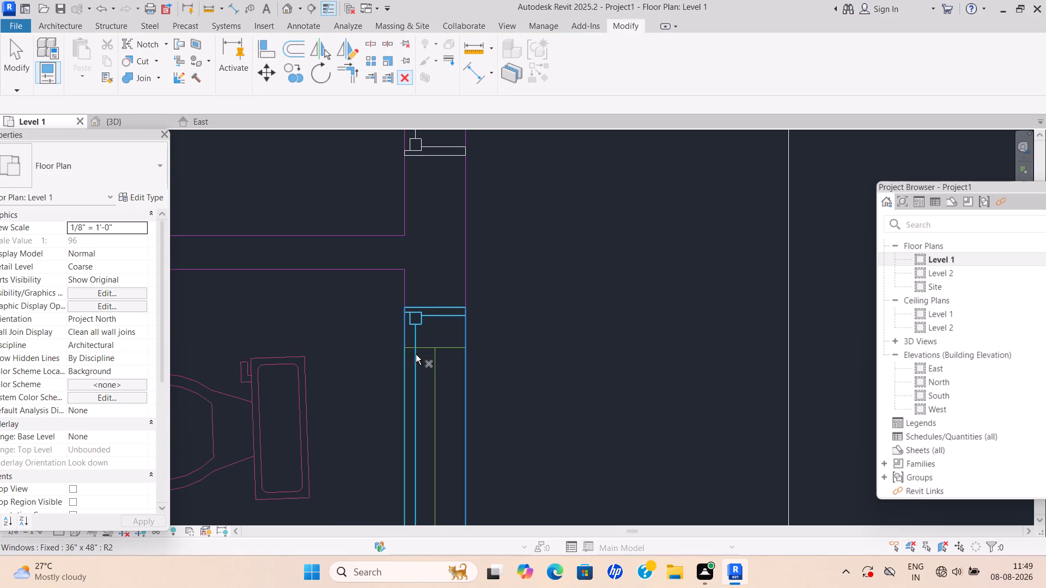
key("Escape")
left_click(415, 340)
key("Delete")
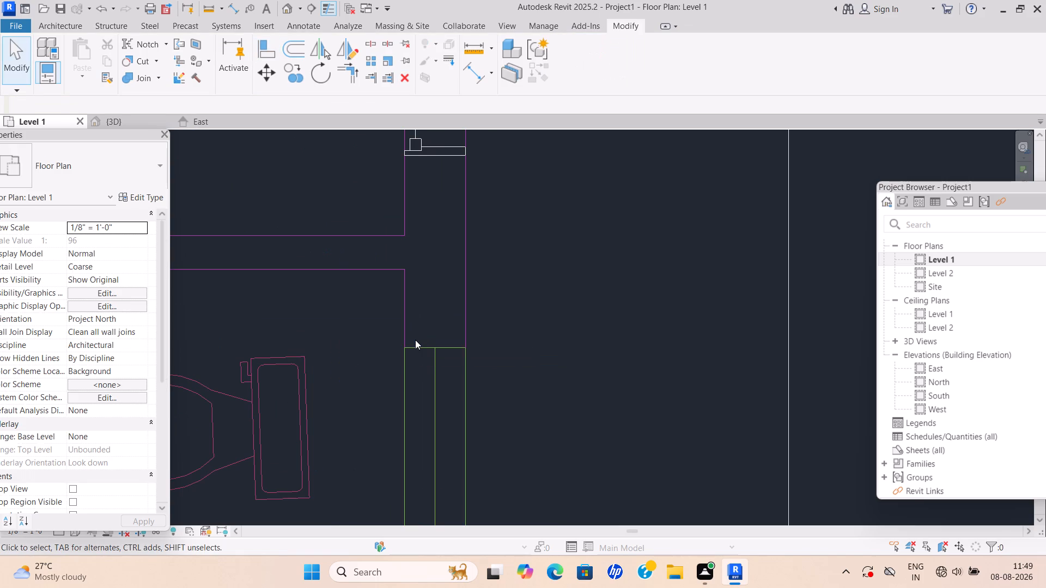
Start the Window tool for that toilet and set the Fixed 36" x 48" type's Width to 3'.
scroll(423, 345, "up", 1)
left_click(77, 25)
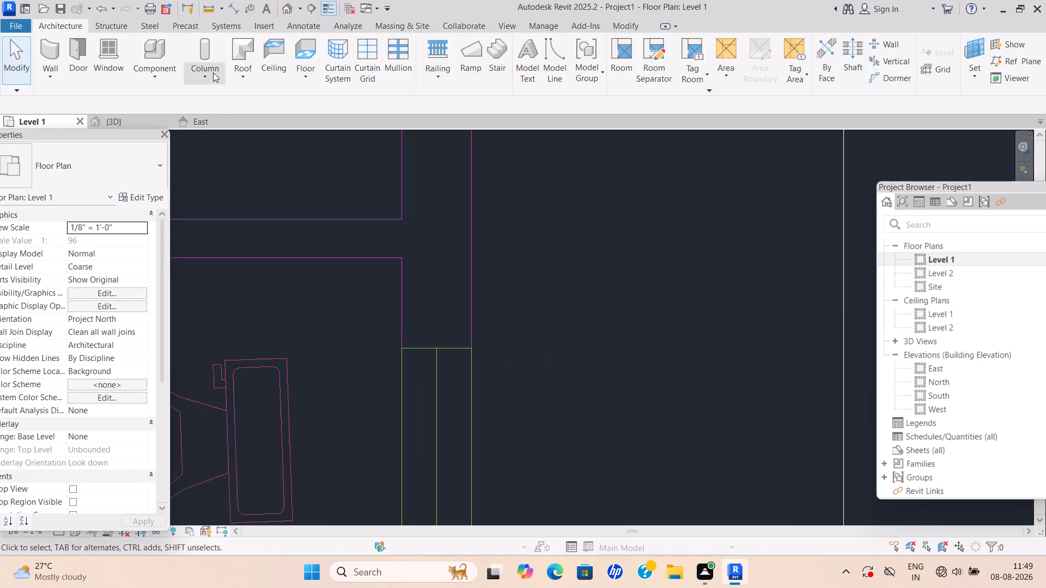
left_click(114, 66)
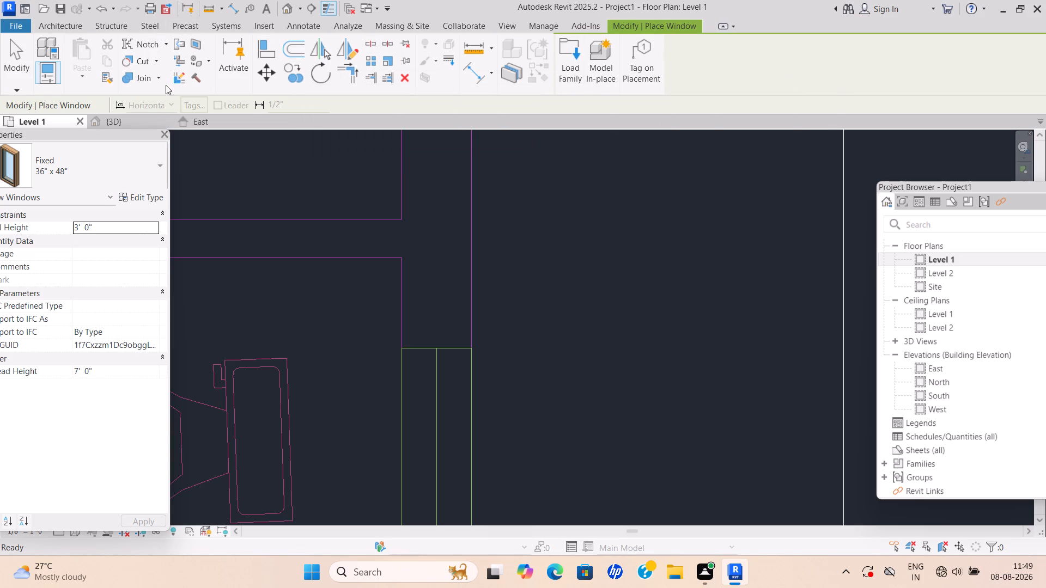
left_click(145, 198)
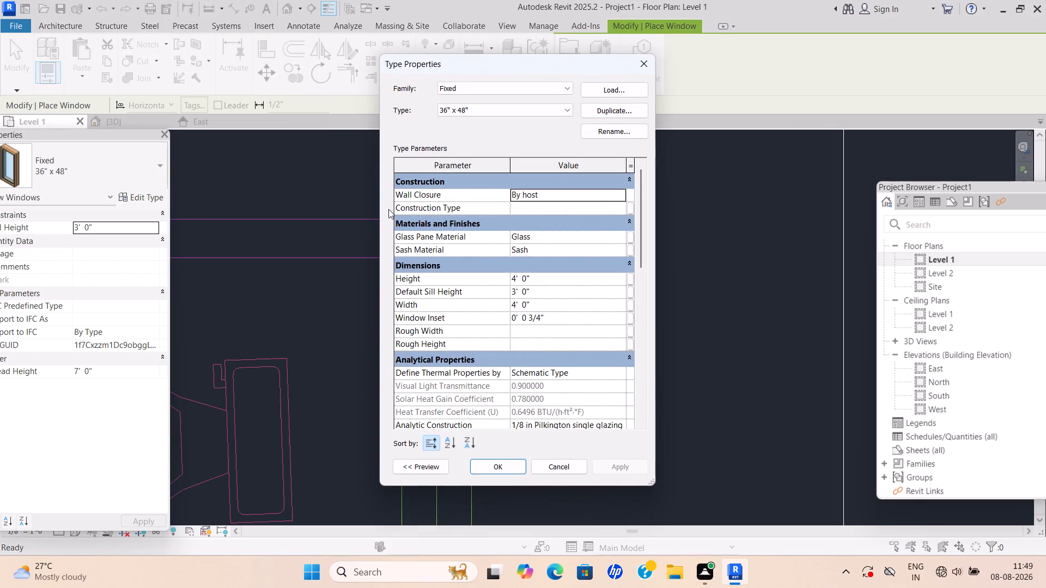
left_click(540, 305)
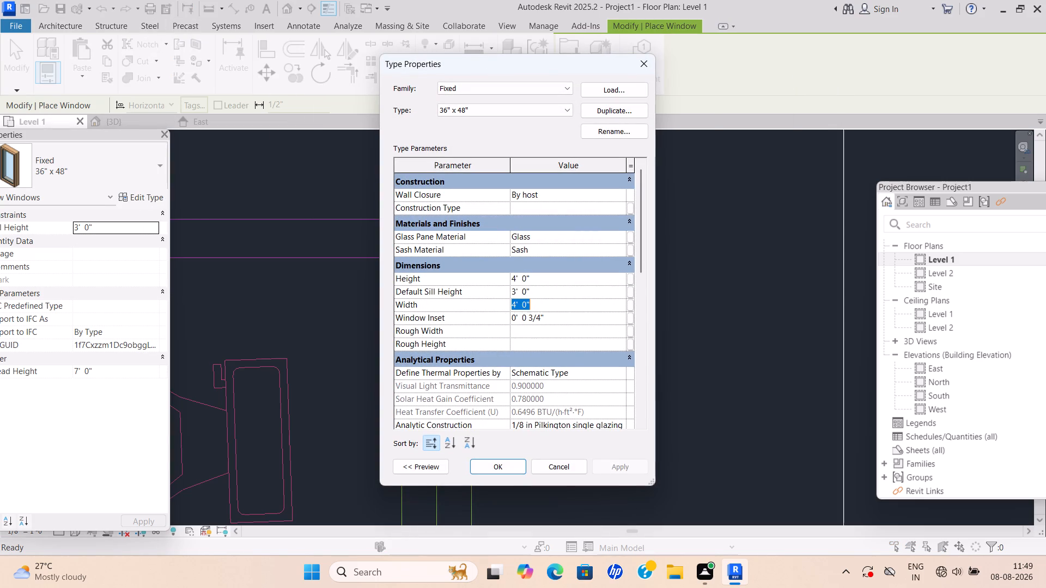
key("BackSpace")
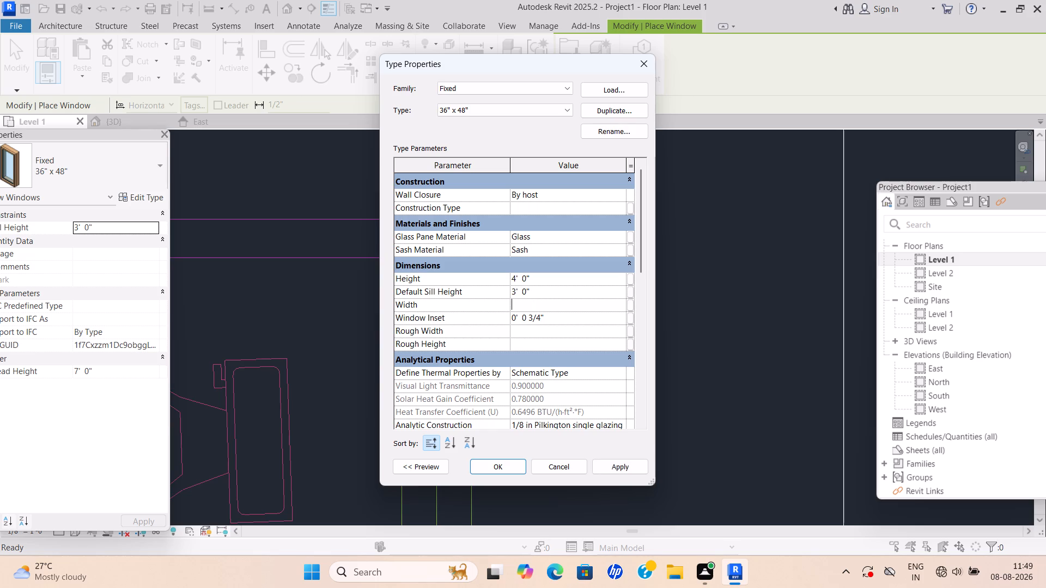
type("3'")
key("Return")
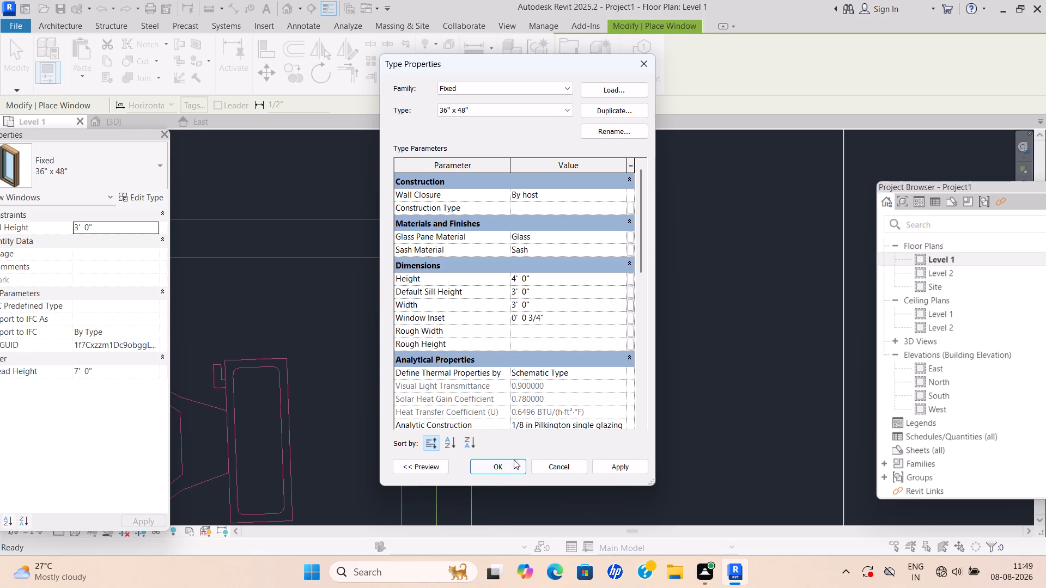
left_click(510, 467)
Place the Fixed 36" x 48" window in the outer wall of the toilet next to the pantry, at its green marked opening.
scroll(573, 370, "down", 2)
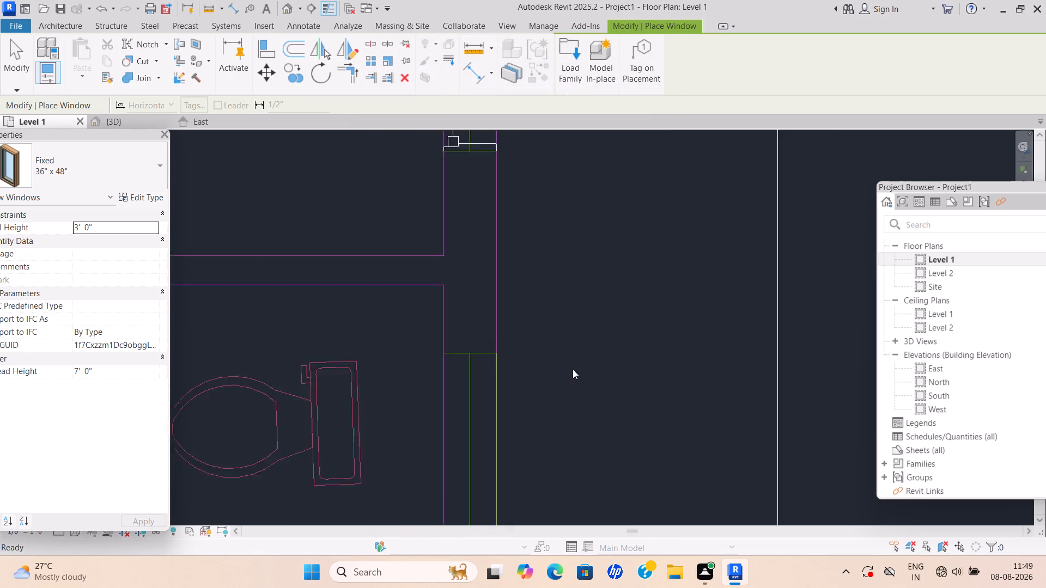
scroll(573, 369, "down", 2)
left_click(494, 428)
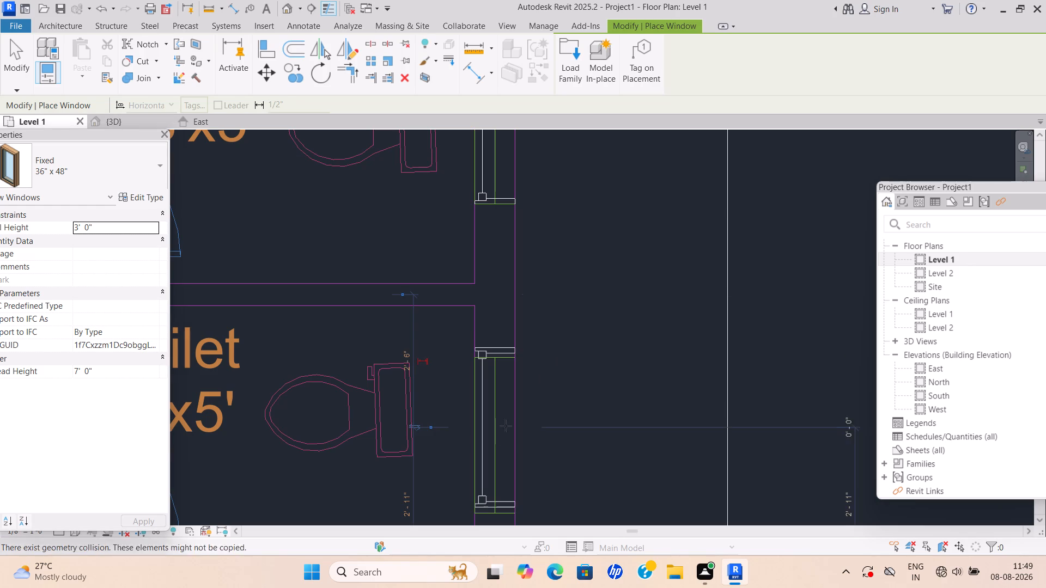
key("Escape")
scroll(588, 325, "down", 2)
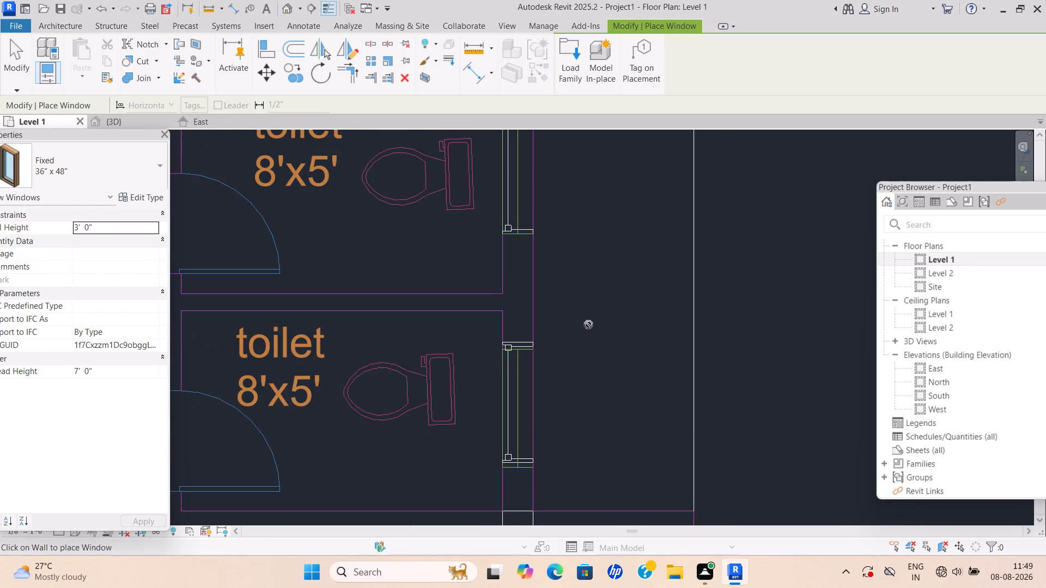
middle_click_drag(528, 359, 491, 372)
key("Escape")
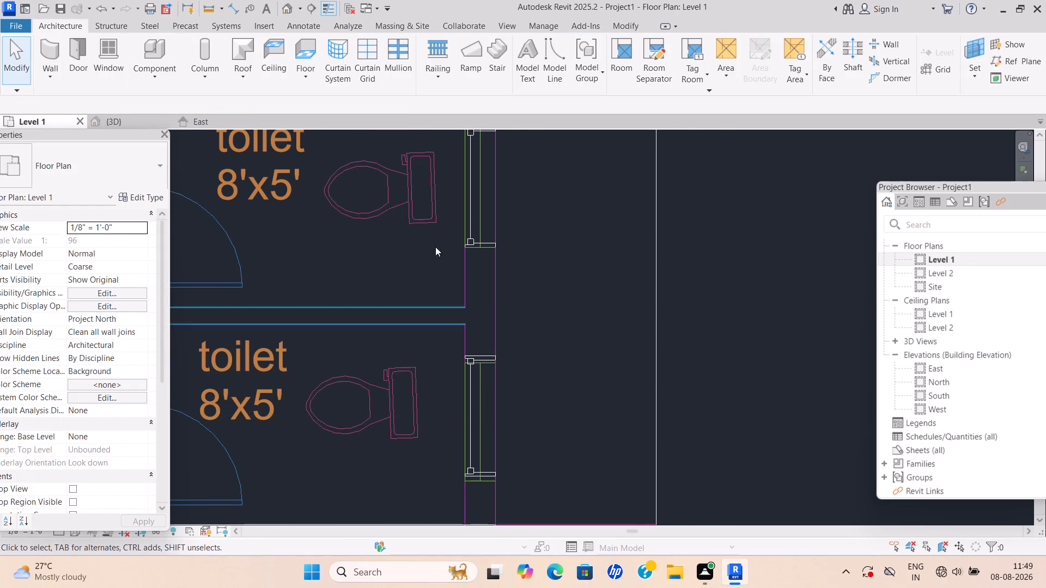
Align the toilet window's pantry-side jamb with the pantry-side end line of its green marked opening.
left_click(632, 14)
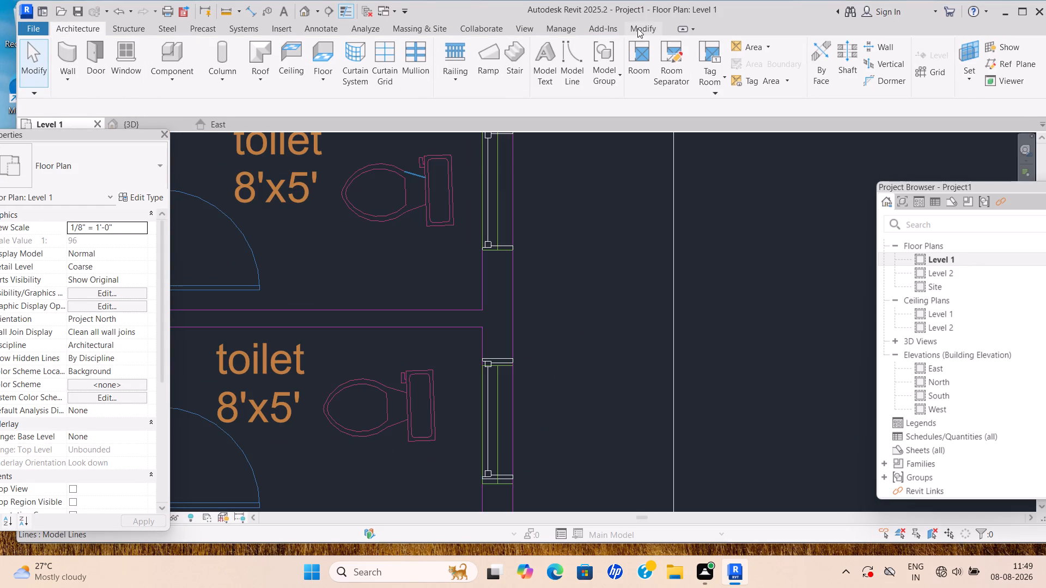
scroll(595, 128, "down", 1)
left_click(630, 23)
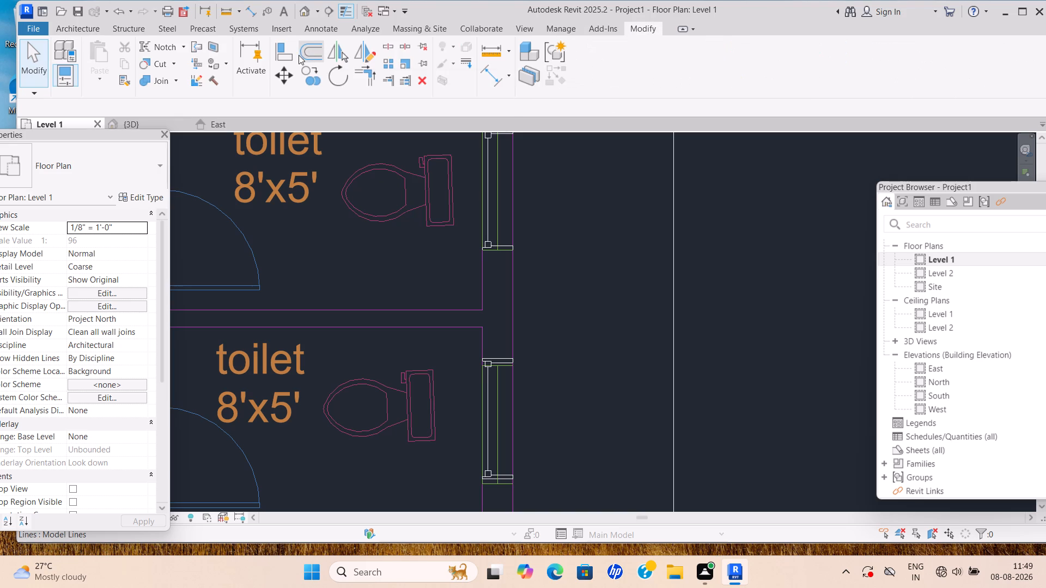
left_click(285, 57)
scroll(517, 367, "down", 1)
middle_click_drag(517, 367, 514, 348)
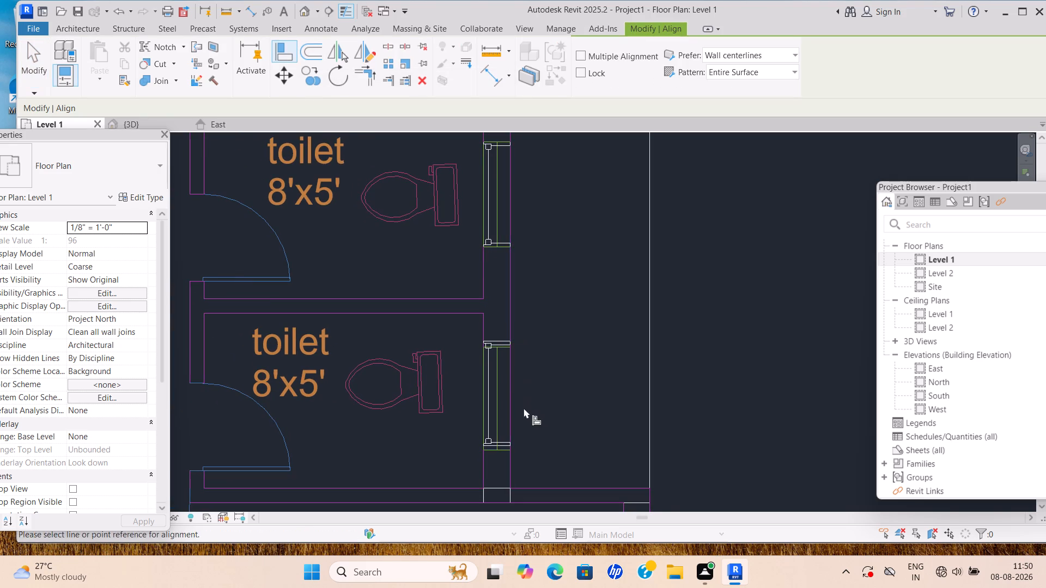
scroll(491, 452, "up", 12)
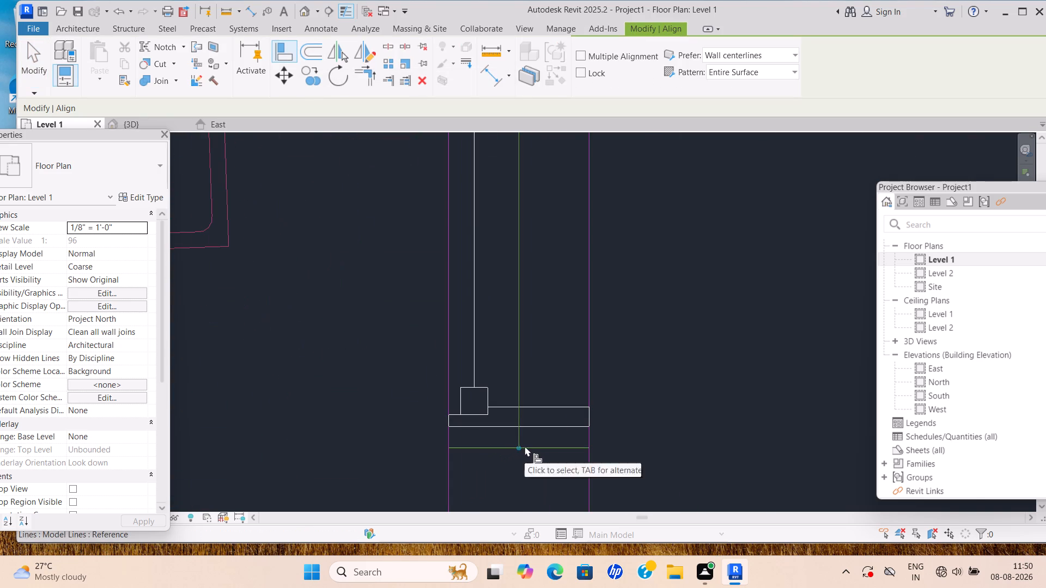
left_click(519, 445)
left_click(519, 426)
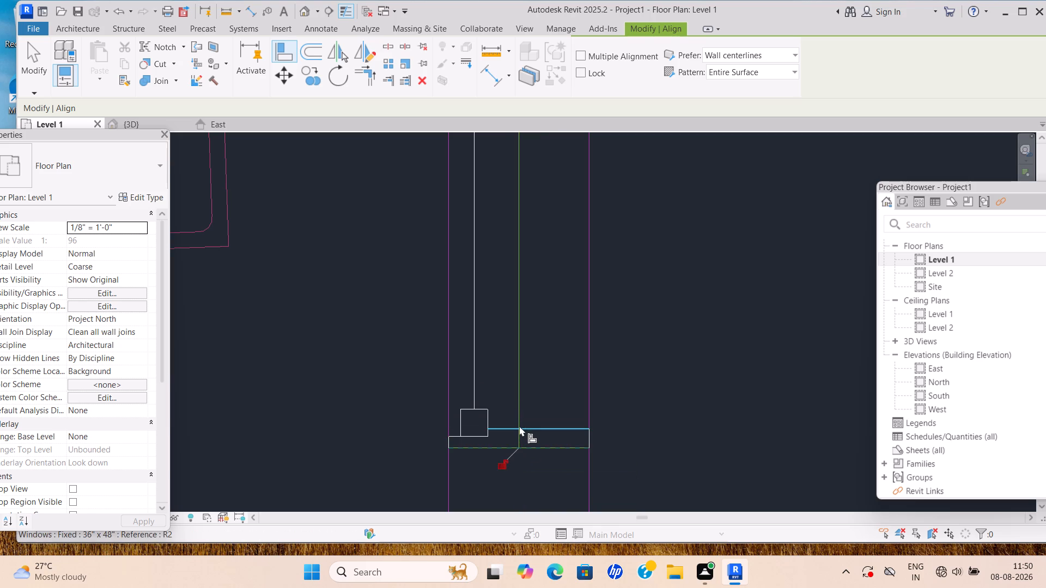
key("Escape")
Examine how the h.r room and pantry windows fit their green marked openings in the outer wall.
scroll(536, 369, "down", 12)
scroll(530, 347, "down", 9)
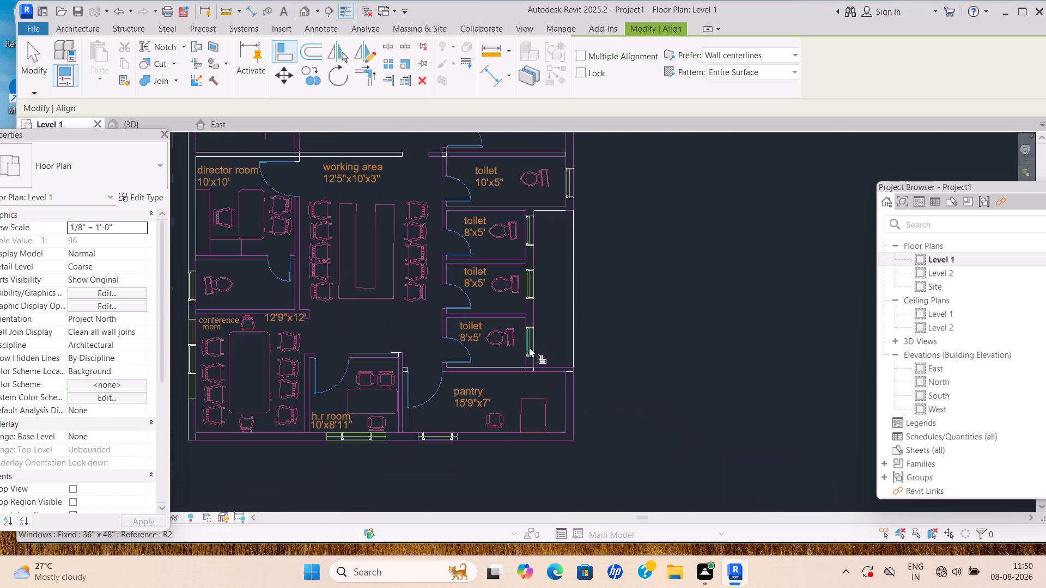
scroll(406, 445, "up", 4)
scroll(362, 433, "up", 2)
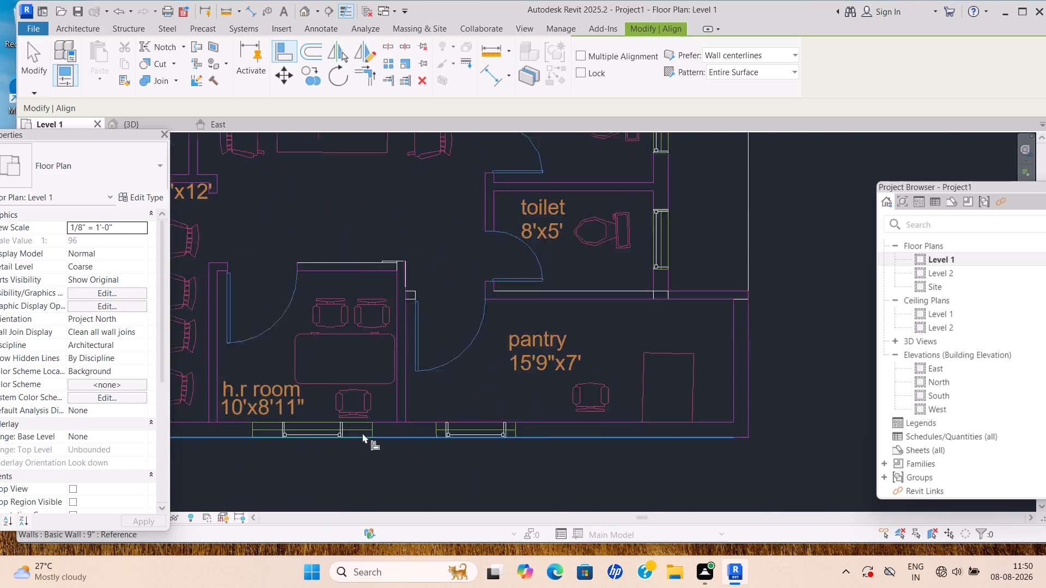
scroll(362, 433, "up", 2)
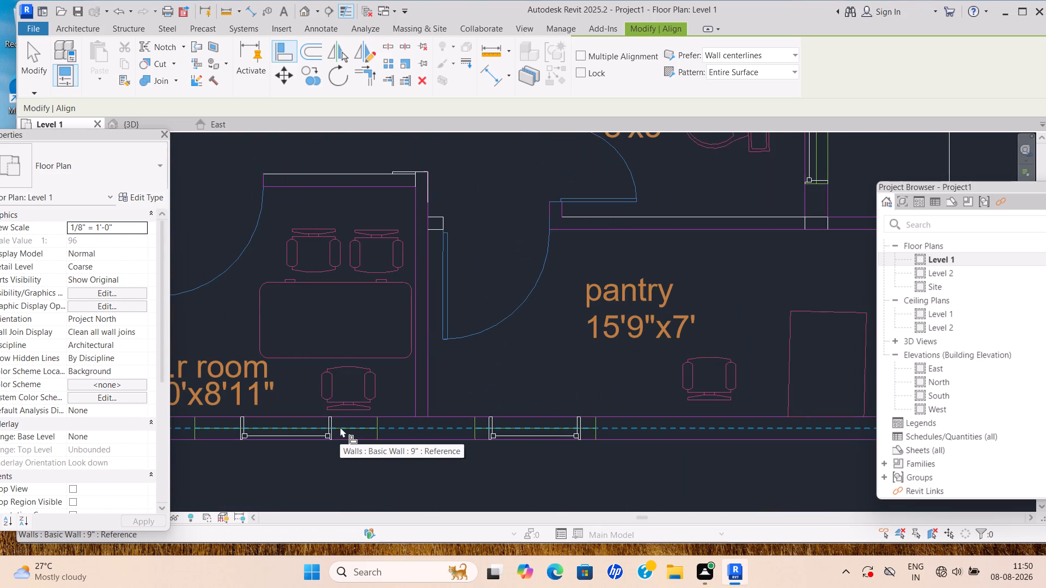
scroll(301, 417, "down", 1)
middle_click_drag(294, 412, 289, 399)
scroll(289, 399, "down", 1)
scroll(281, 423, "up", 4)
middle_click_drag(260, 419, 329, 422)
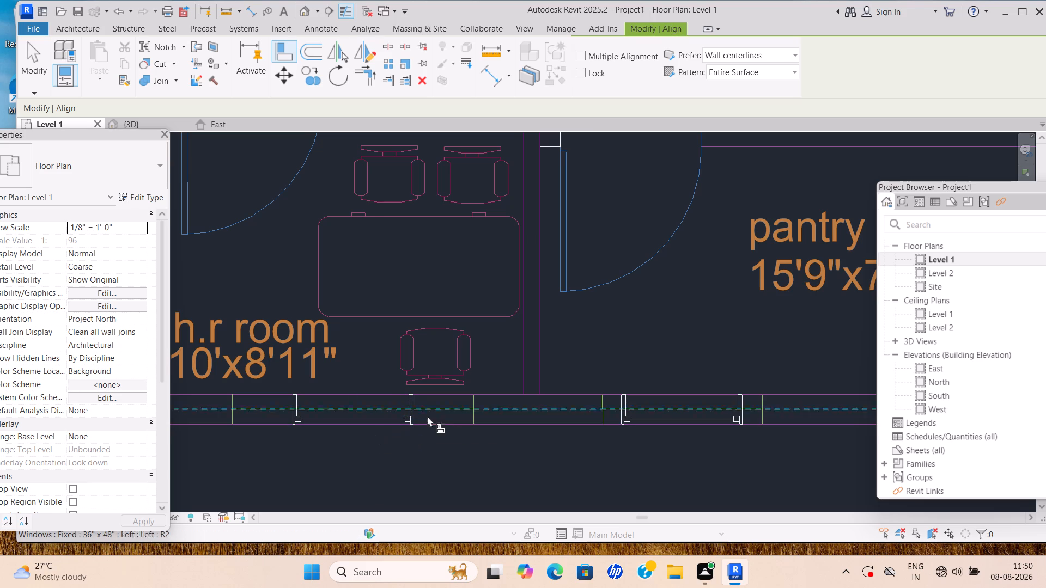
scroll(416, 406, "up", 4)
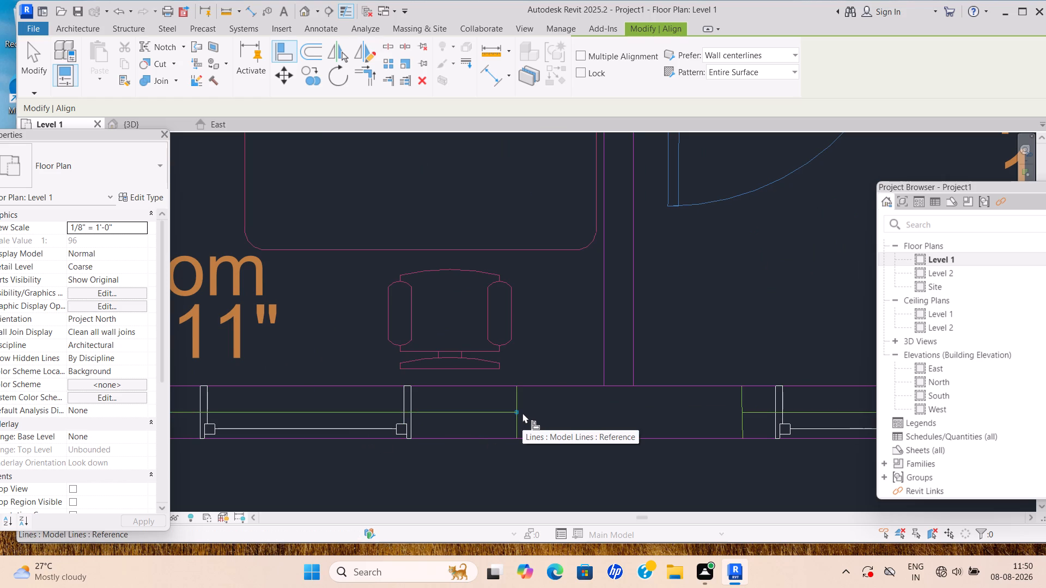
scroll(542, 385, "down", 1)
Align the outer edge of the pantry window's h.r-room-side jamb to that jamb's inner edge line.
middle_click_drag(543, 385, 540, 385)
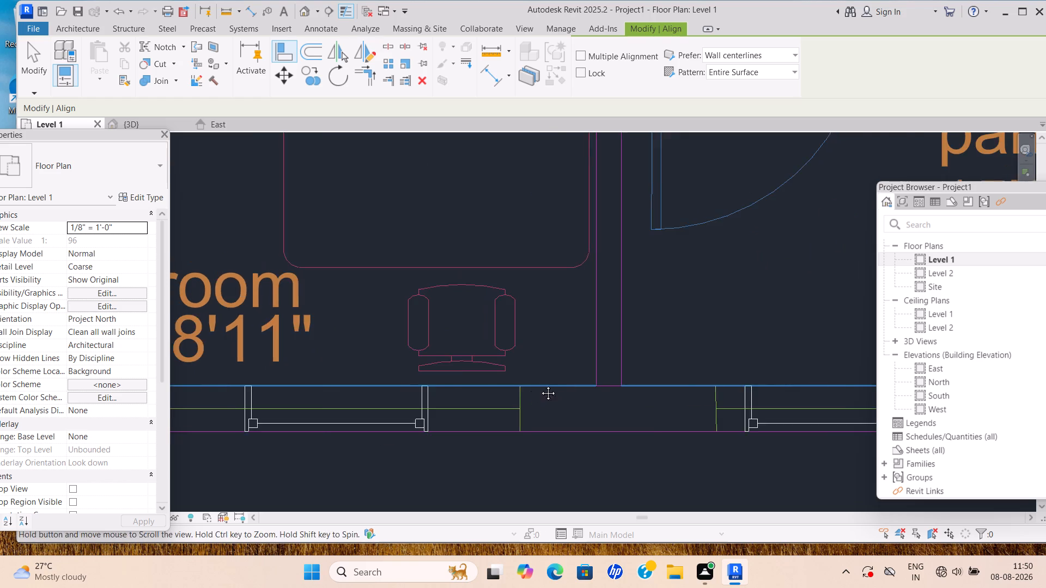
middle_click_drag(540, 385, 446, 385)
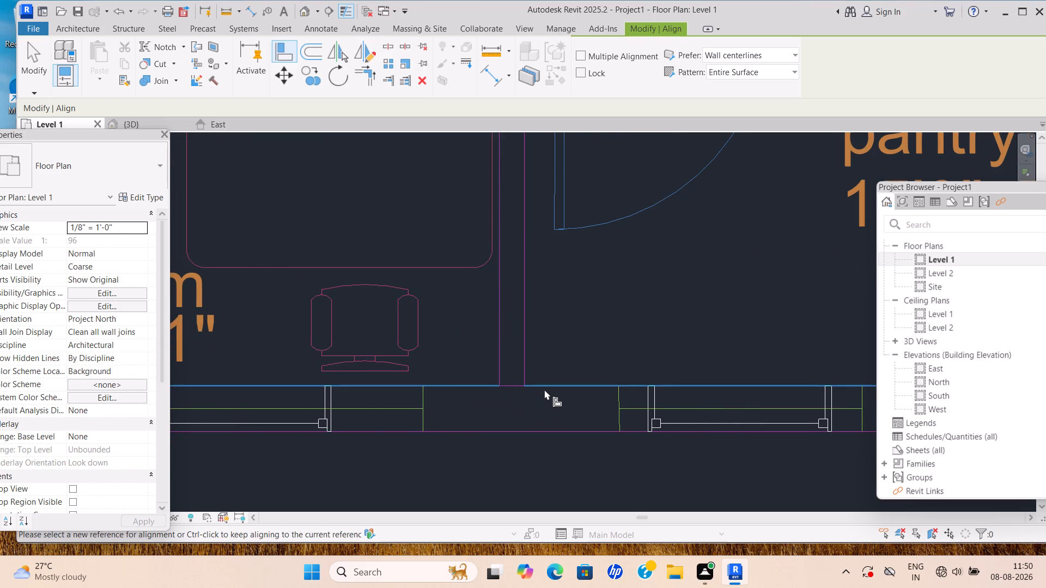
middle_click_drag(544, 389, 446, 395)
middle_click_drag(546, 393, 428, 370)
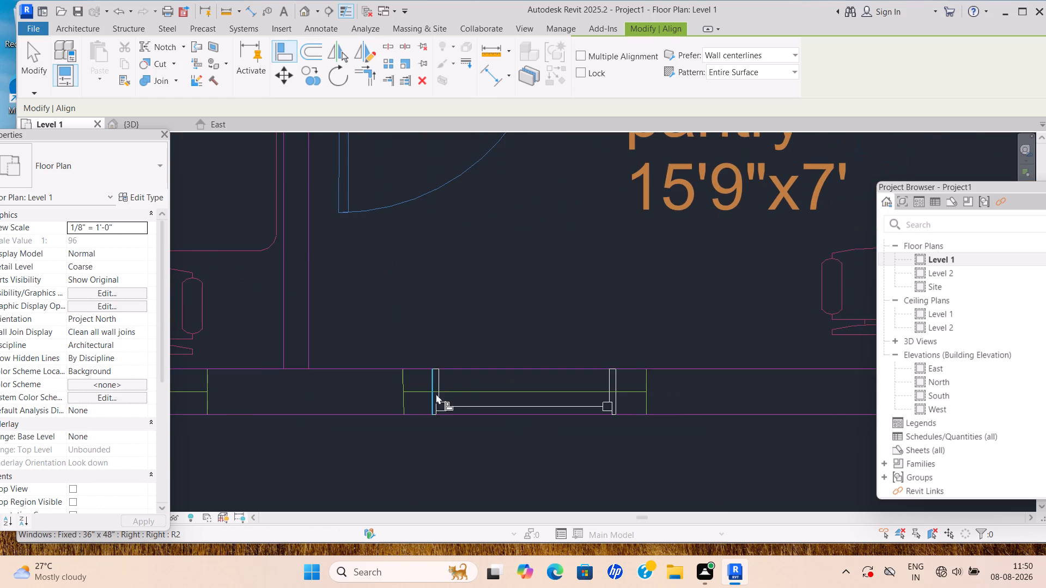
scroll(436, 395, "up", 5)
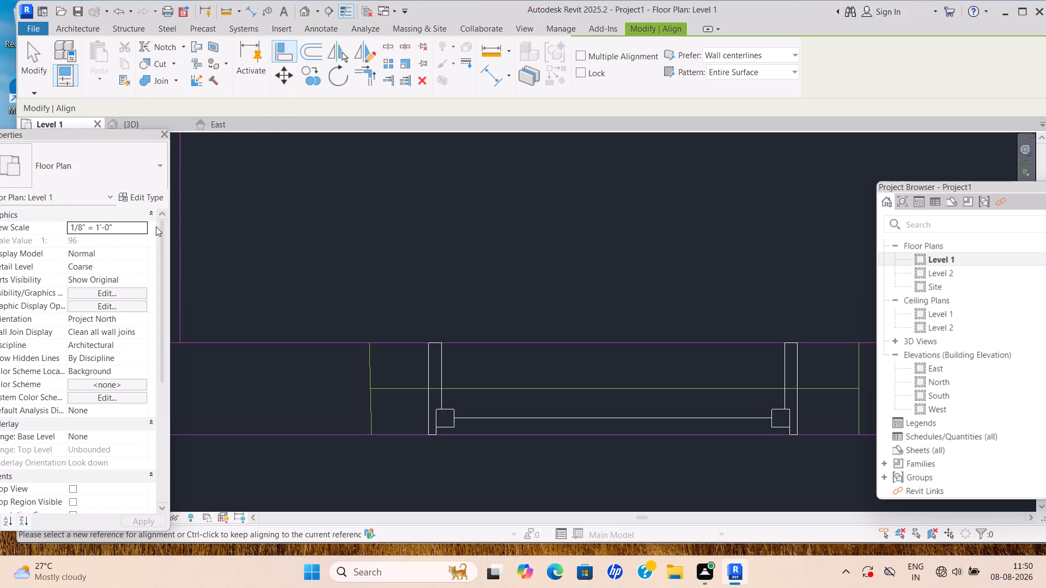
left_click(441, 382)
left_click(427, 378)
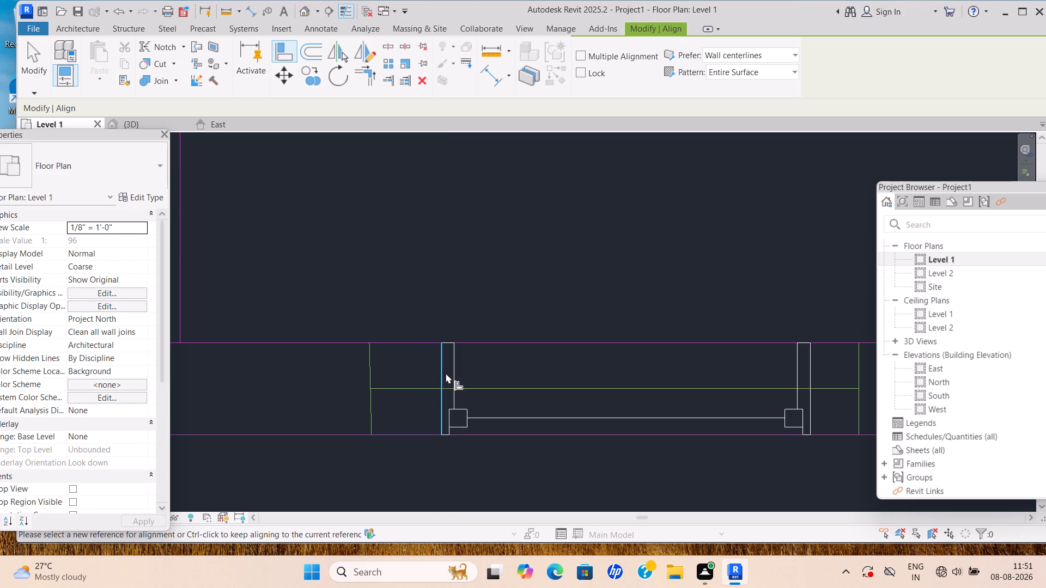
Delete the Fixed 36" x 48" window from the pantry's outer wall.
key("Escape")
key("Delete")
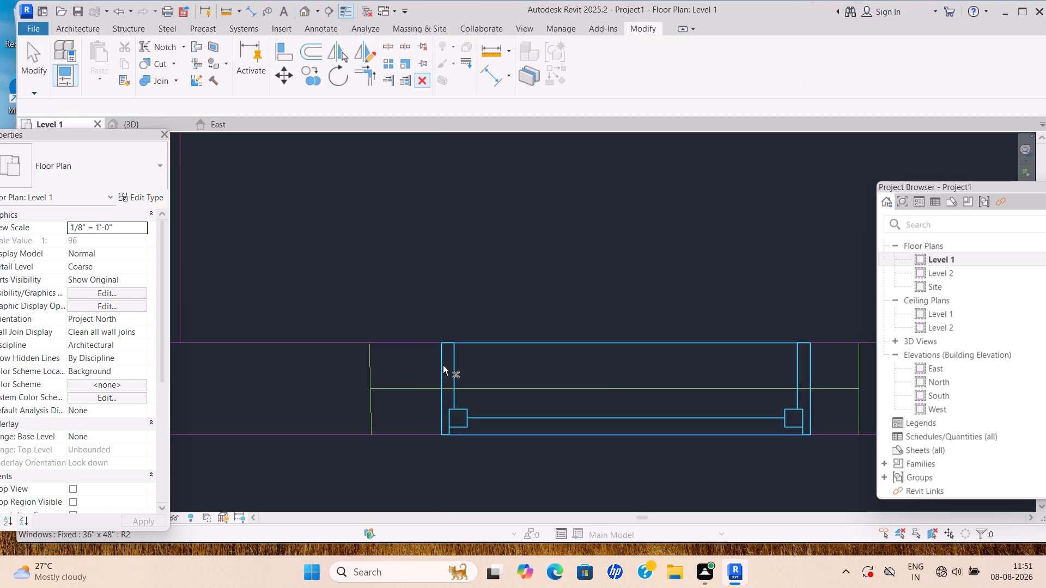
left_click(455, 379)
key("Delete")
Start placing a Fixed 36" x 48" window and set its type width to 3'.
scroll(481, 396, "down", 1)
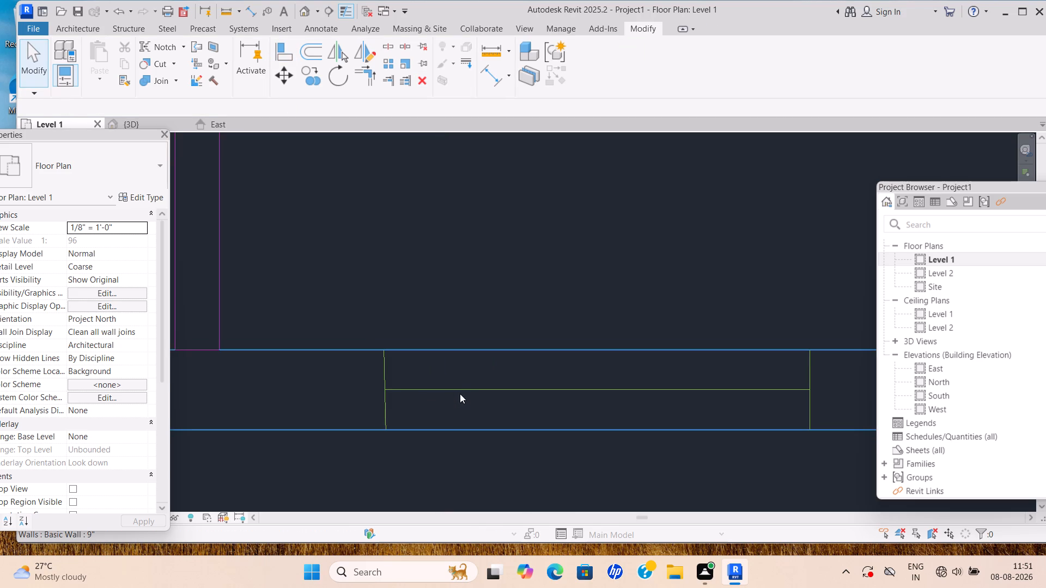
scroll(490, 383, "down", 1)
middle_click_drag(490, 383, 406, 384)
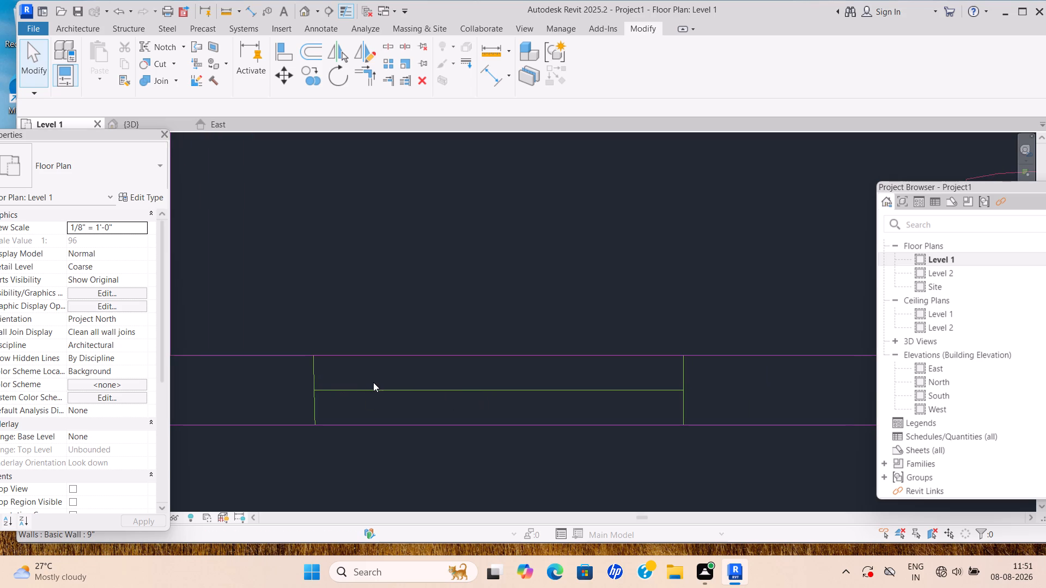
scroll(397, 372, "down", 2)
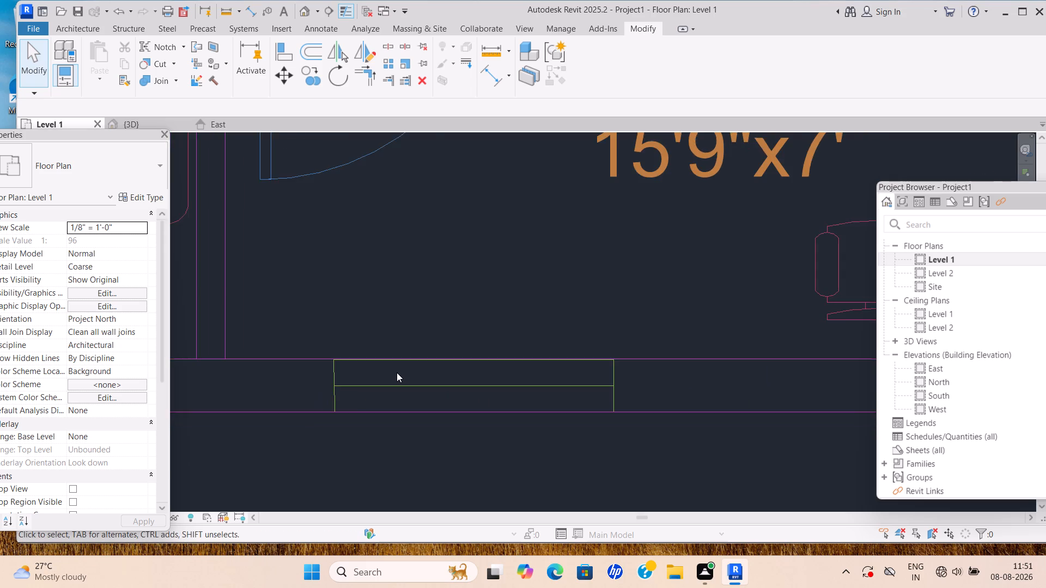
scroll(397, 372, "down", 1)
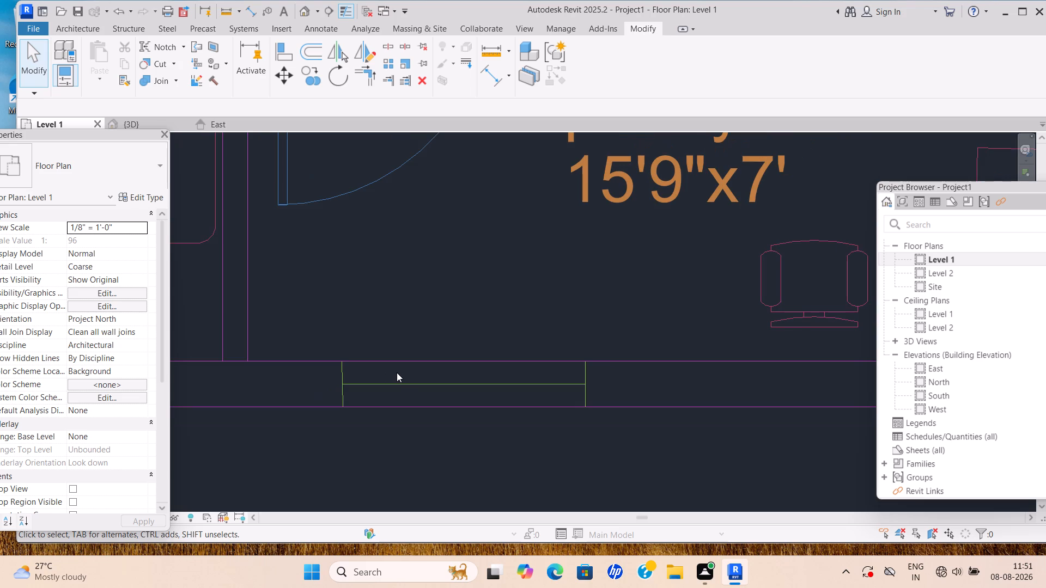
scroll(397, 372, "down", 1)
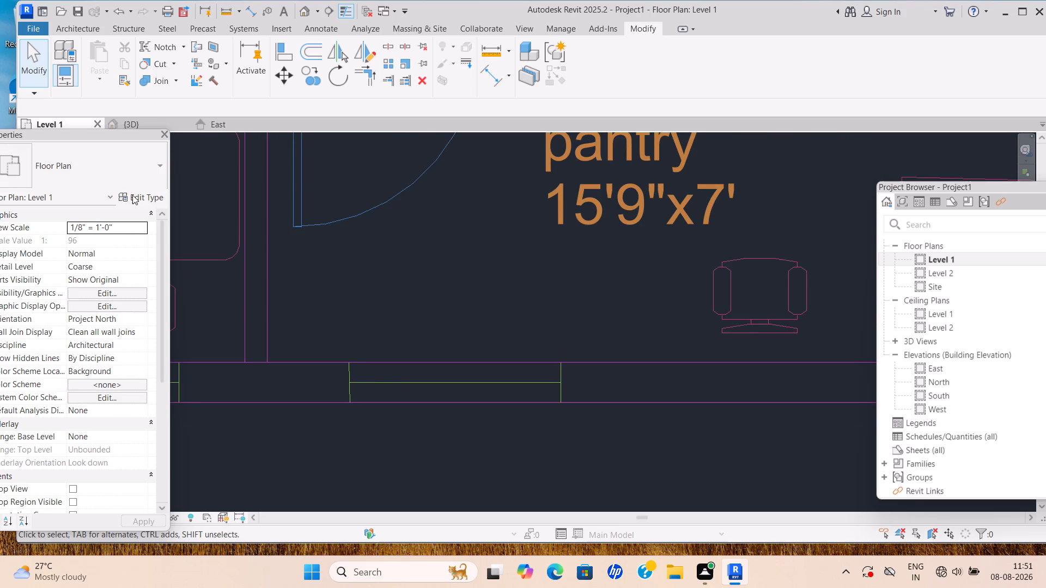
left_click(64, 30)
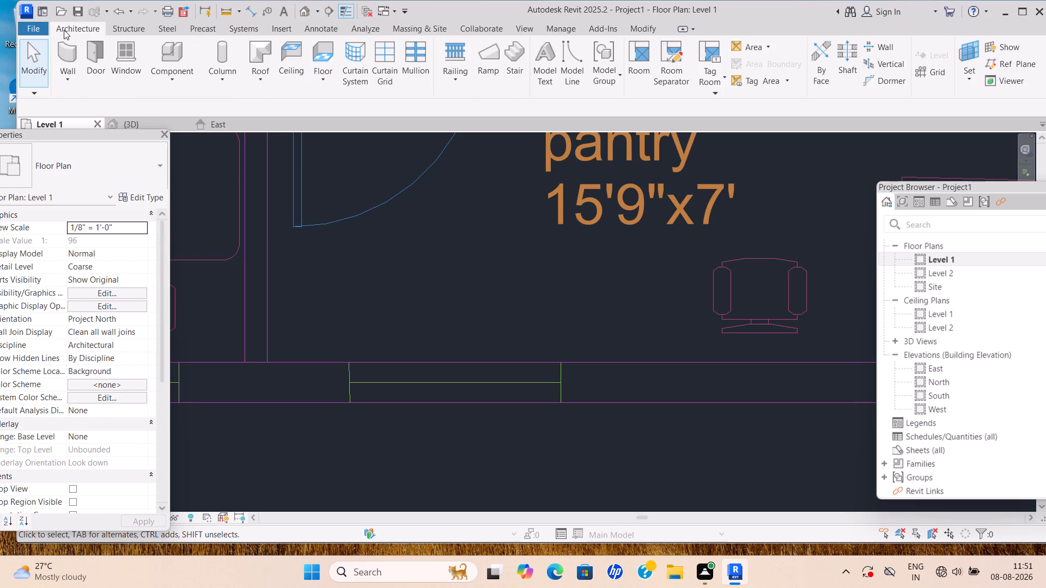
left_click(136, 75)
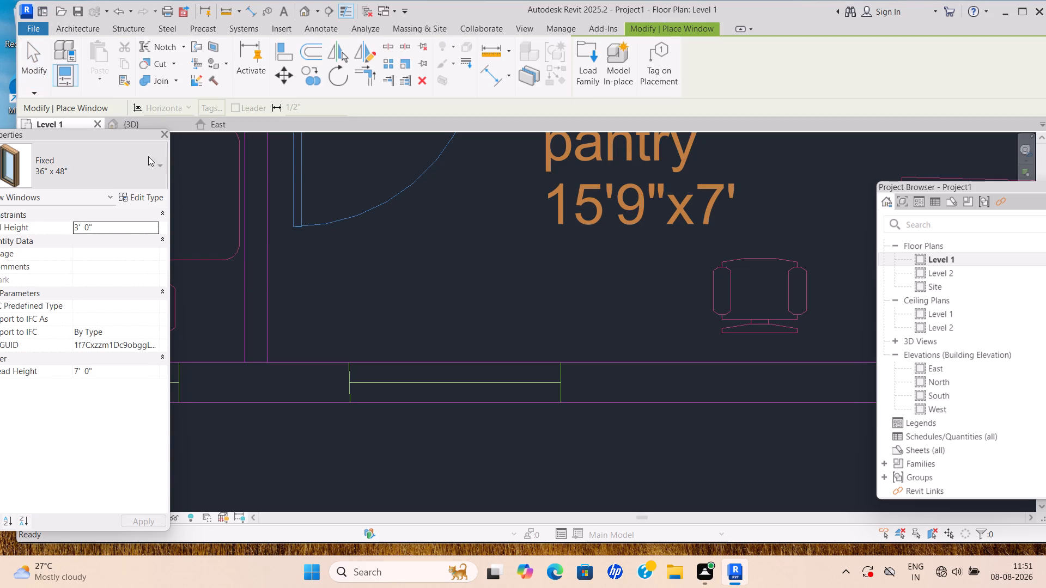
left_click(145, 197)
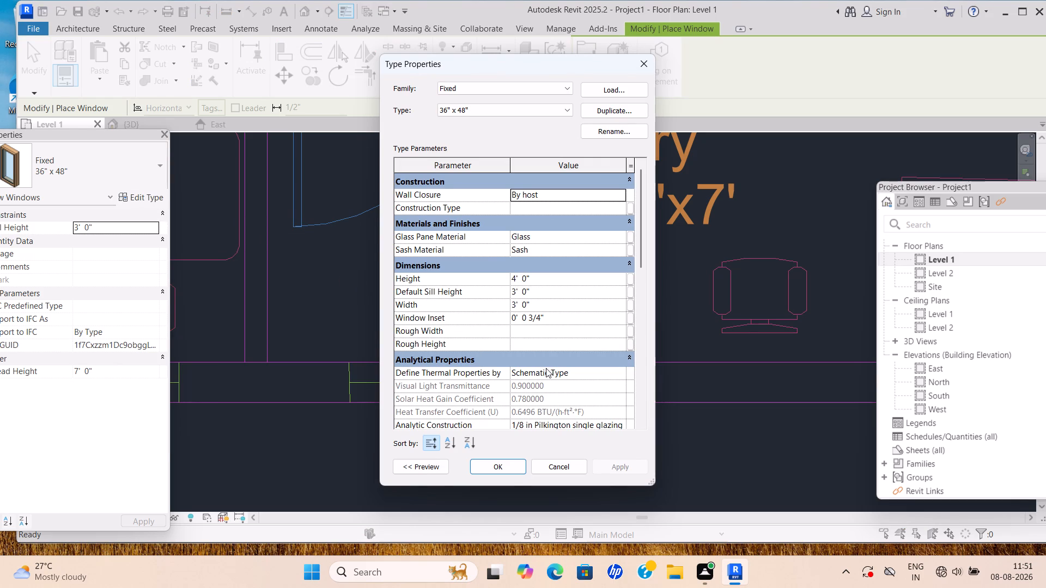
left_click(543, 306)
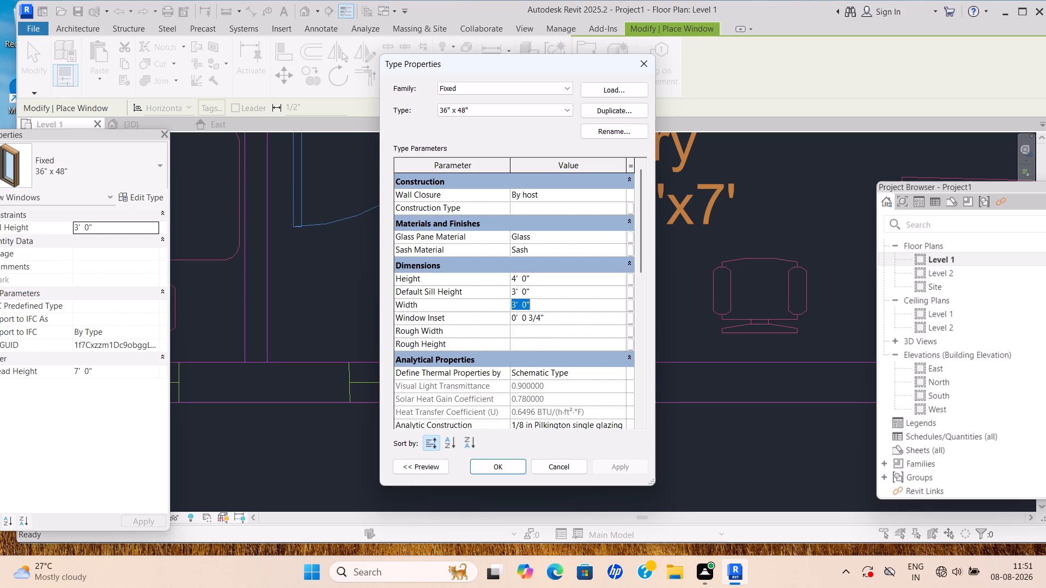
key("BackSpace")
key("BackSpace")
key("BackSpace")
key("BackSpace")
key("BackSpace")
key("BackSpace")
key("BackSpace")
key("BackSpace")
key("BackSpace")
key("BackSpace")
key("BackSpace")
key("BackSpace")
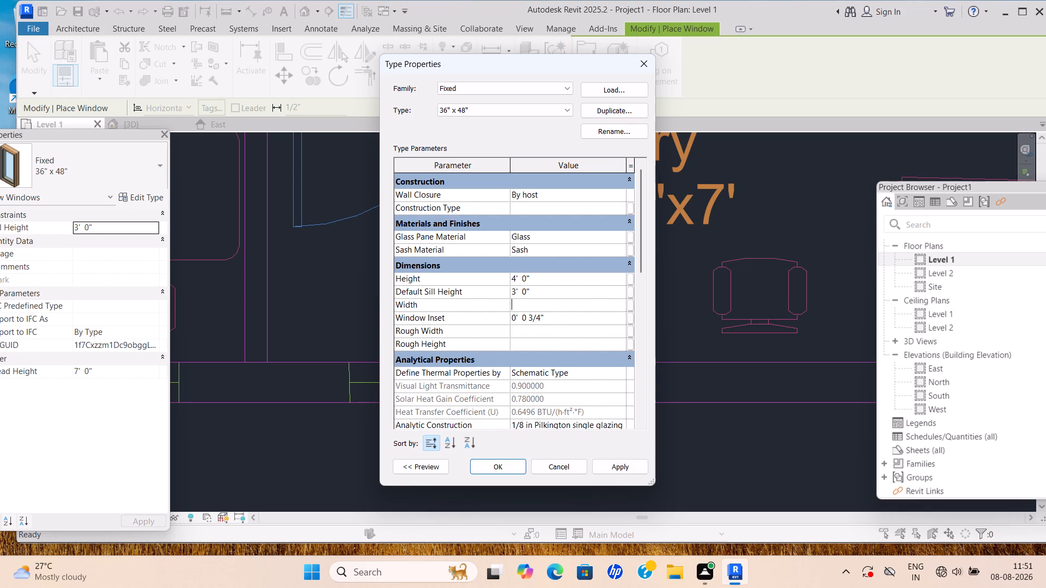
key("3")
key("apostrophe")
key("Return")
left_click(516, 472)
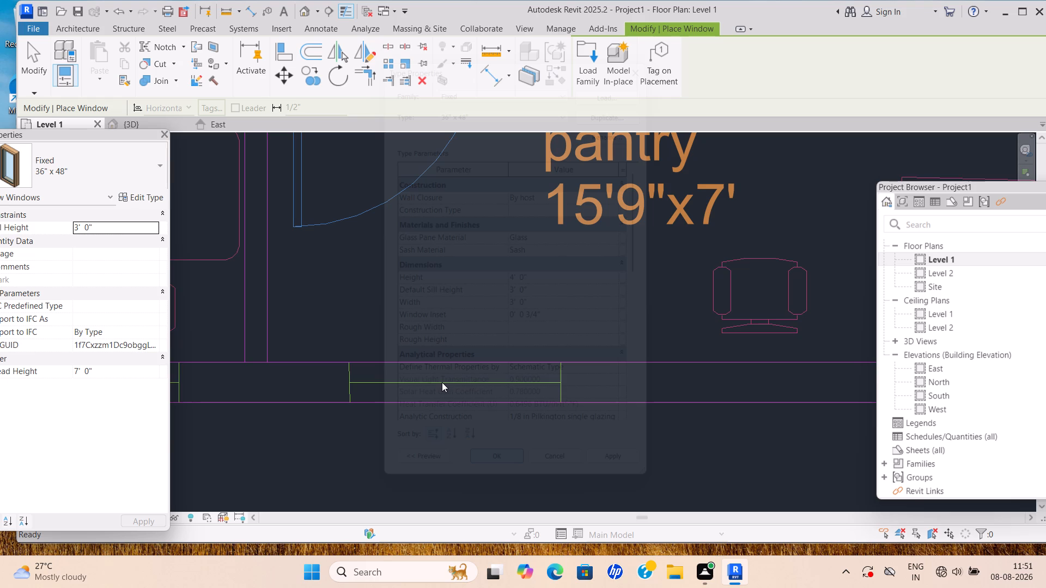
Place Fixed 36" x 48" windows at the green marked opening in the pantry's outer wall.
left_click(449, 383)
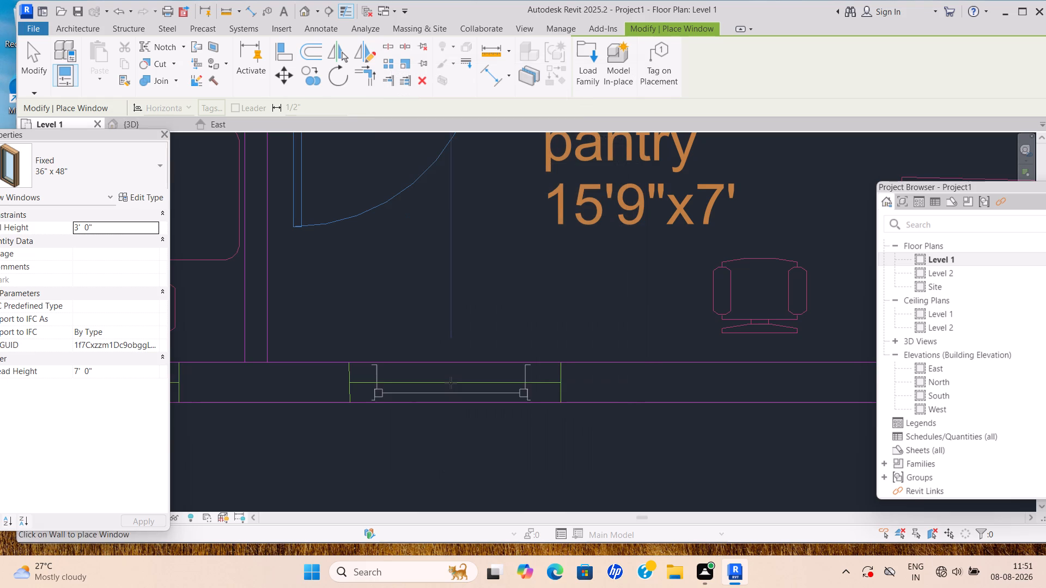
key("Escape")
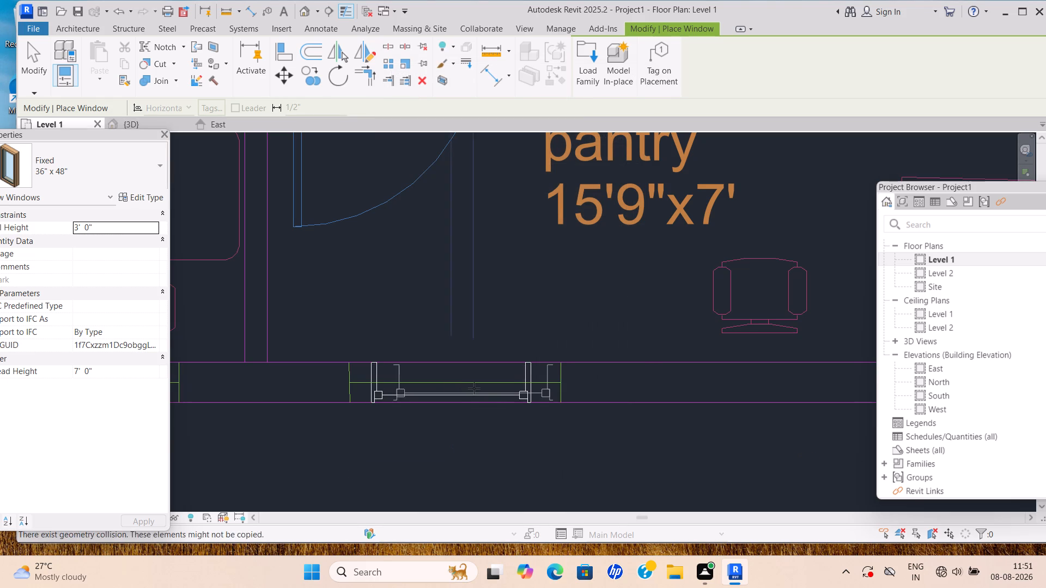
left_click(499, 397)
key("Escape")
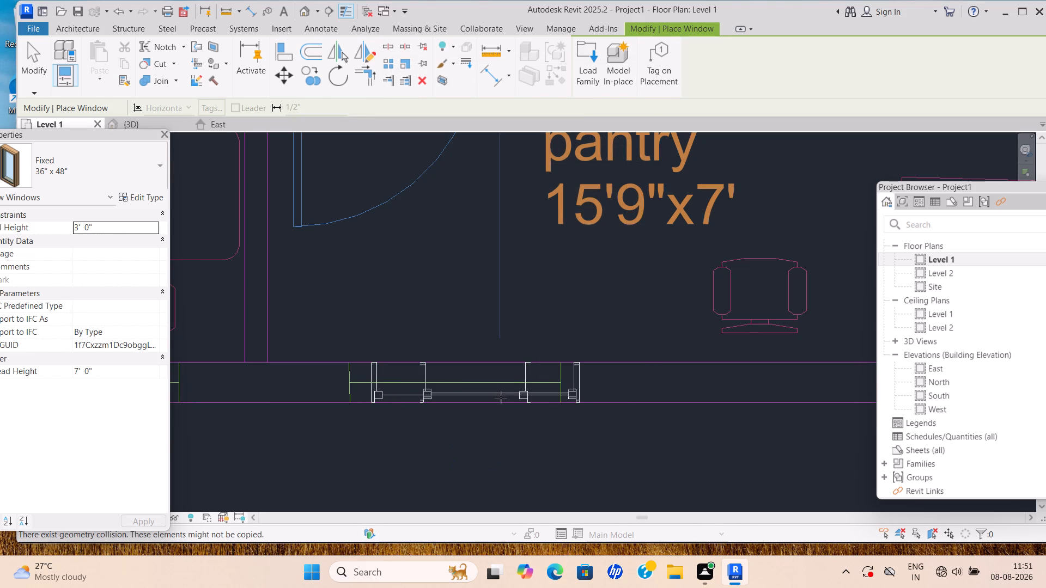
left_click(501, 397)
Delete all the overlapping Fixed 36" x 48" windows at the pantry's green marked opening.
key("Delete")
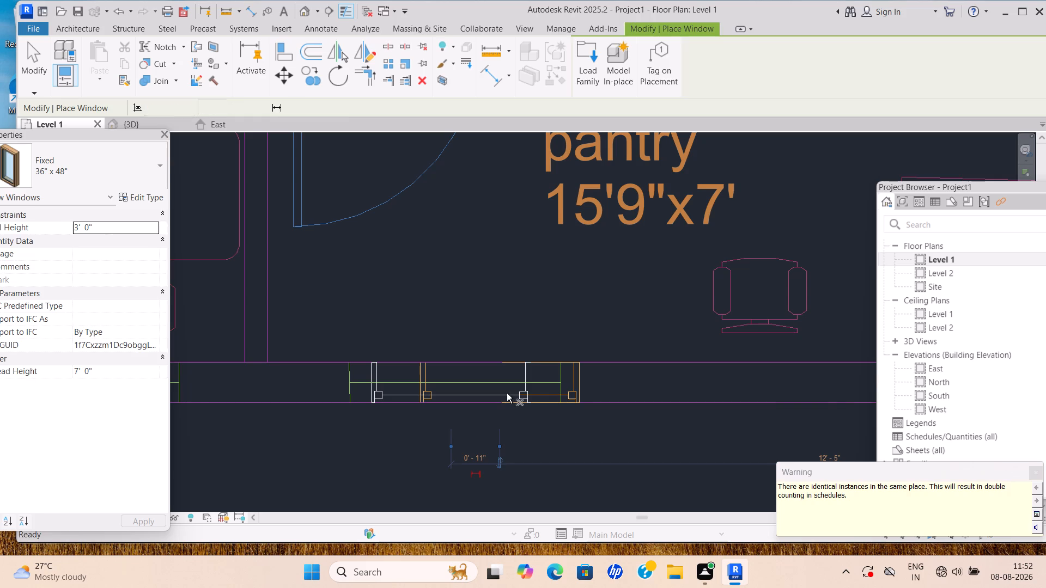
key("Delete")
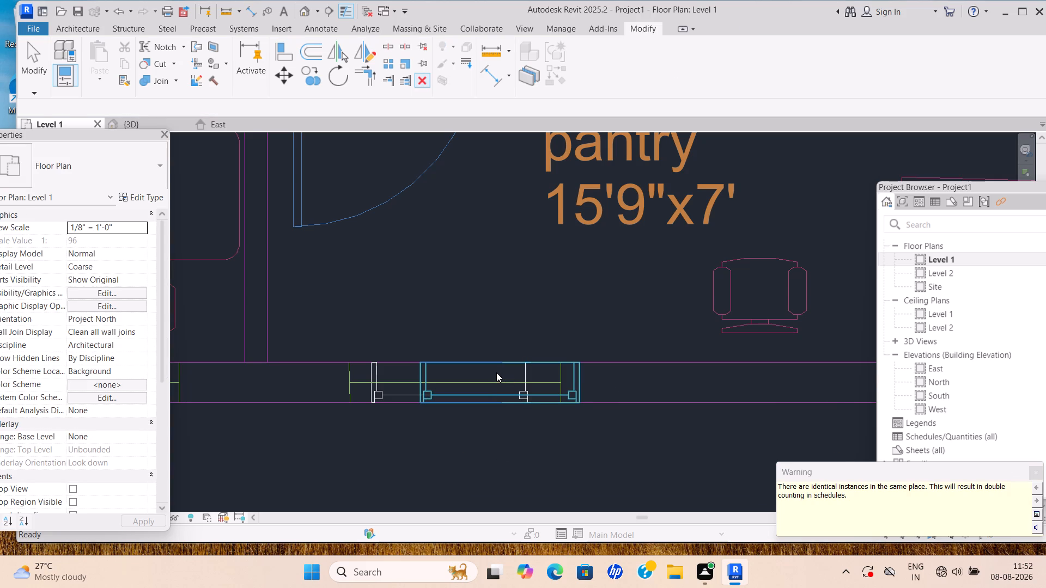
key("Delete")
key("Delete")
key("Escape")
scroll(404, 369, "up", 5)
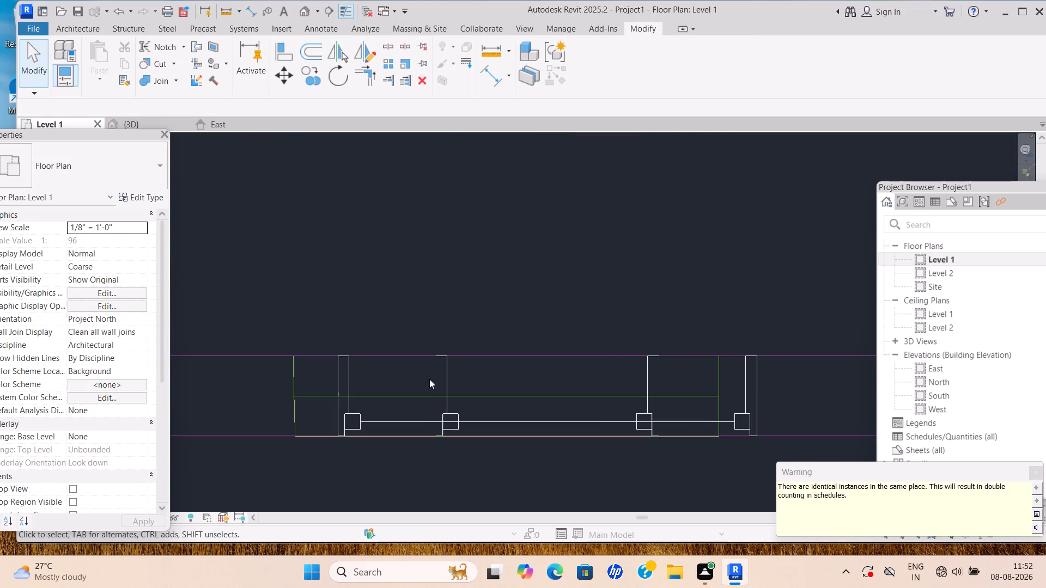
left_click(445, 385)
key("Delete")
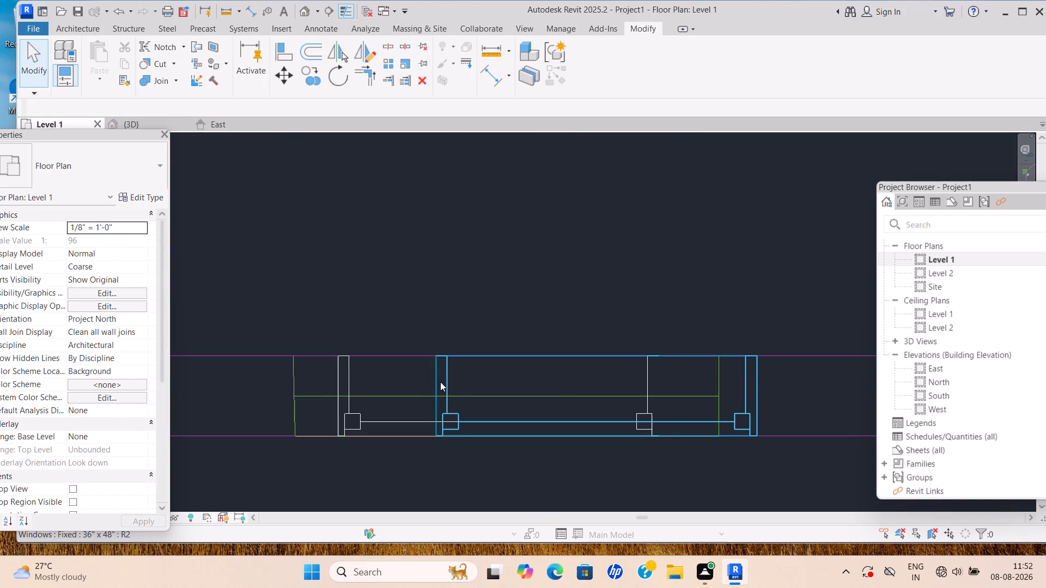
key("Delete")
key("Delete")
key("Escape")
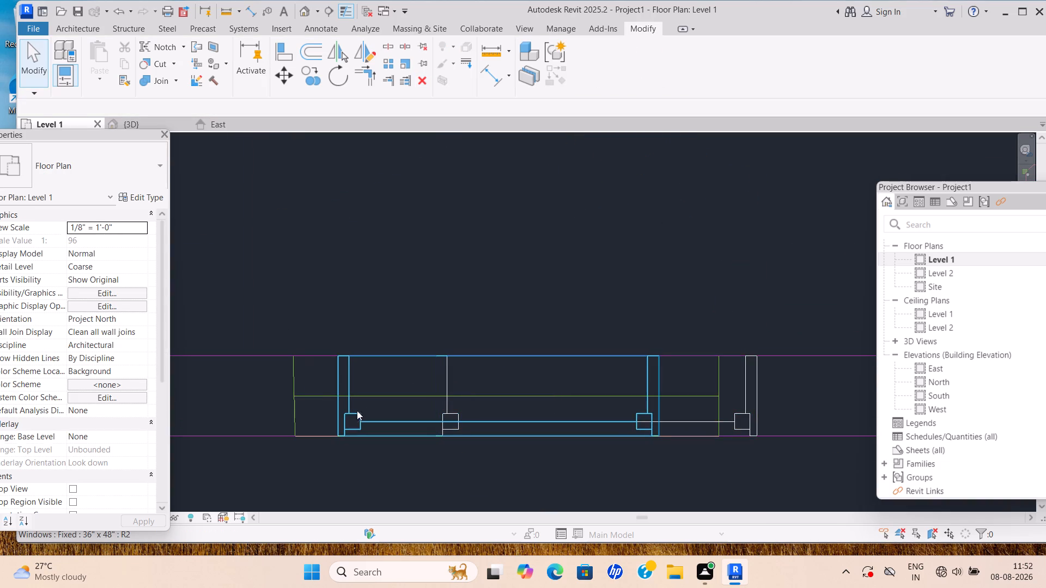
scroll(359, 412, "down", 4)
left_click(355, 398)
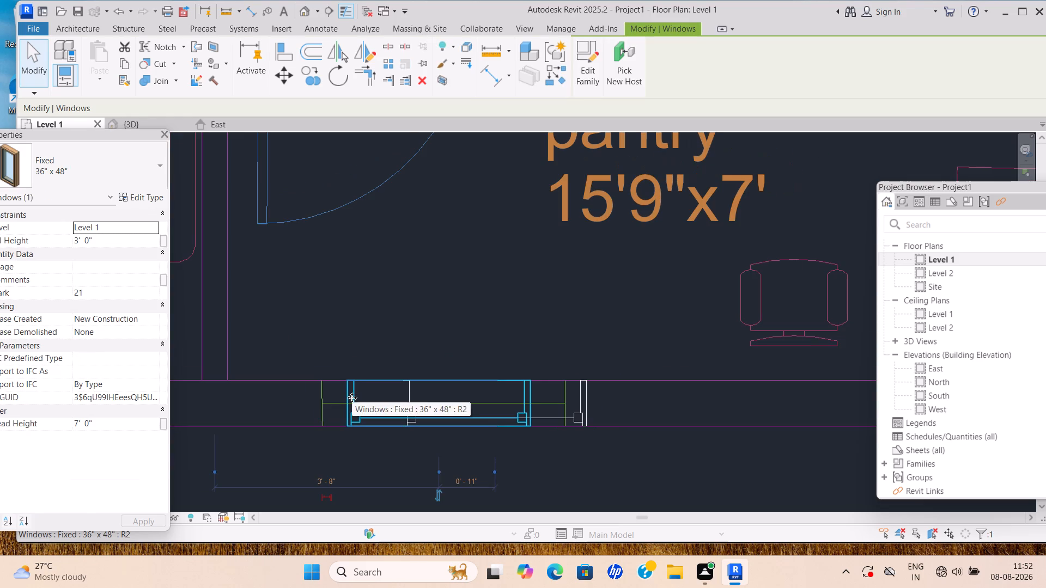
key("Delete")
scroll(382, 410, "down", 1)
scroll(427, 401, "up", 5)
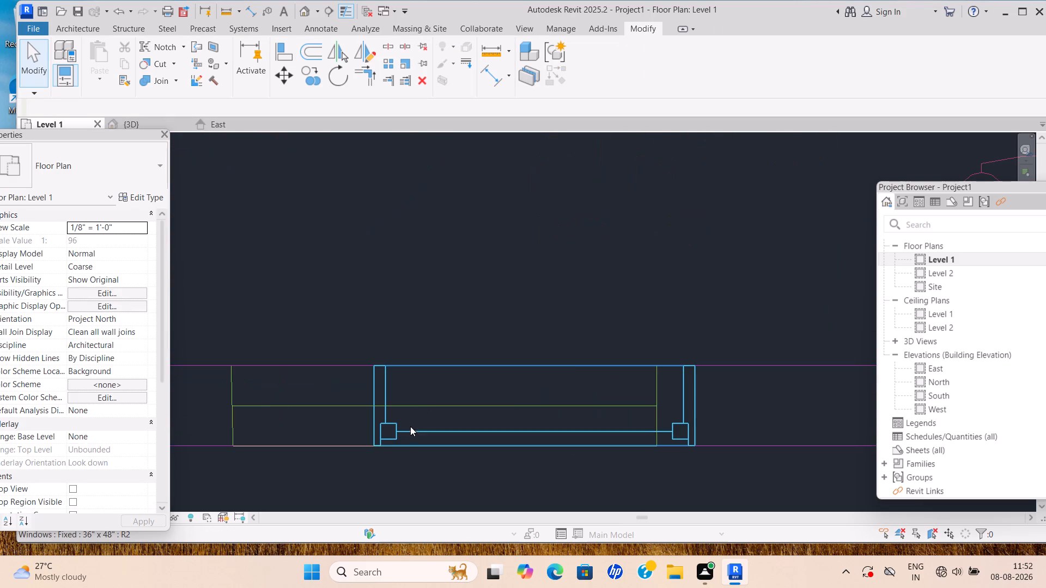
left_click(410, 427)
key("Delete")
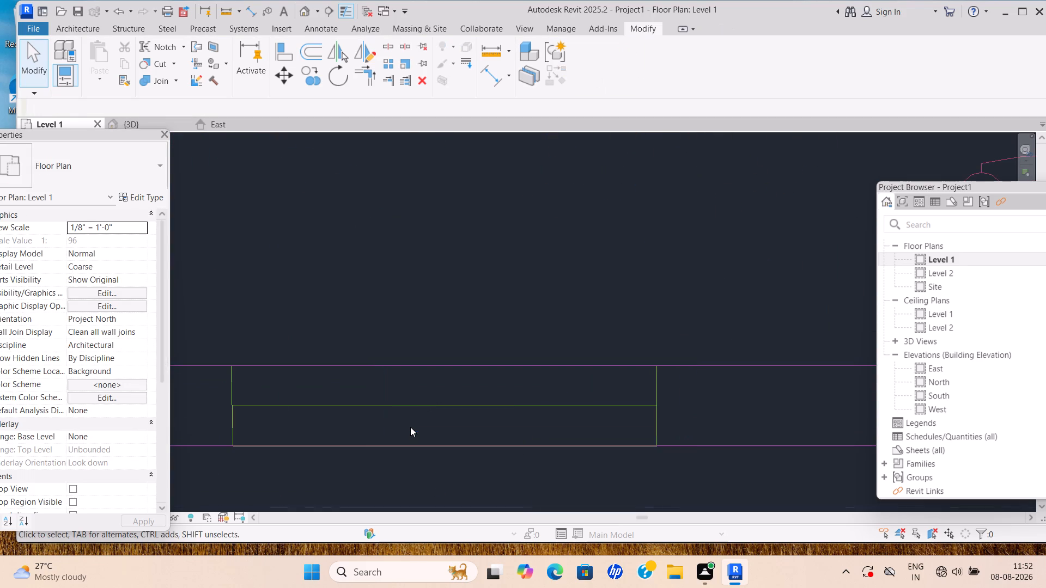
Examine the green marked openings and the window along the outer wall of the pantry and h.r room.
scroll(410, 427, "down", 7)
middle_click_drag(413, 393, 91, 307)
scroll(326, 362, "down", 4)
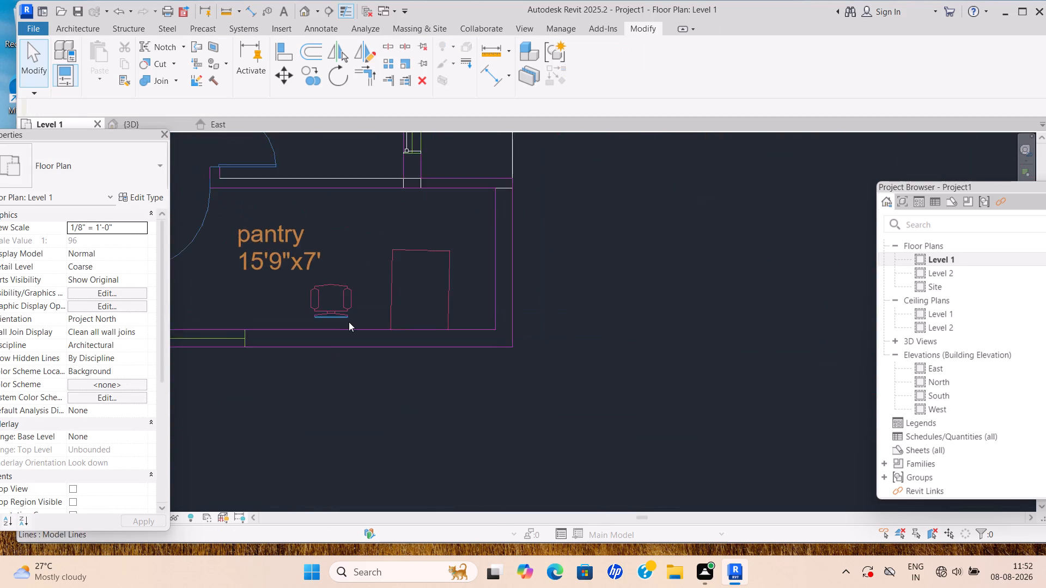
scroll(349, 322, "down", 1)
middle_click_drag(357, 331, 492, 479)
scroll(342, 343, "down", 1)
middle_click_drag(341, 343, 509, 317)
scroll(509, 317, "down", 1)
middle_click_drag(248, 422, 362, 423)
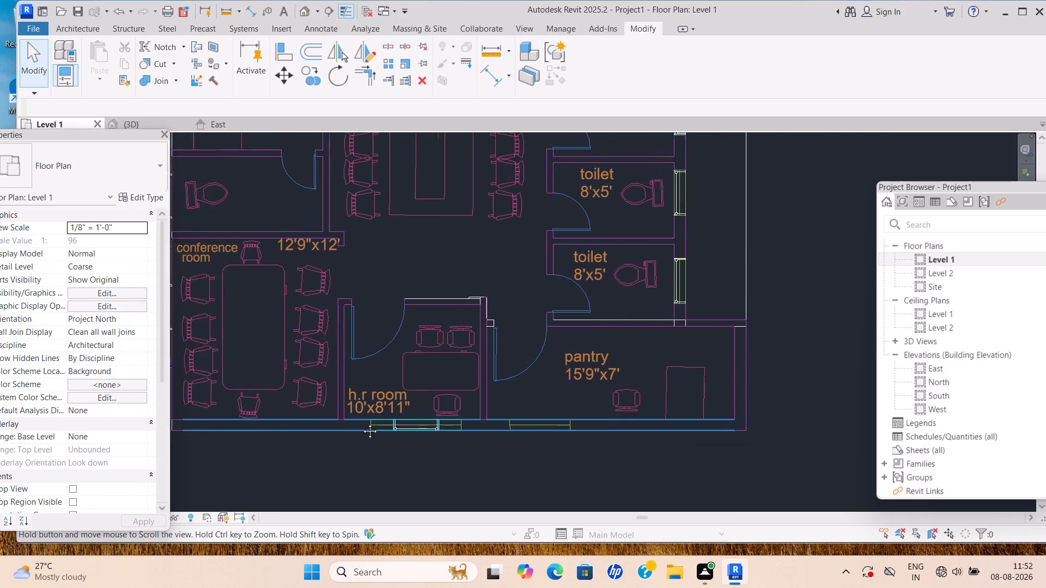
middle_click_drag(362, 423, 469, 434)
middle_click_drag(445, 350, 384, 479)
Examine how the windows fit the green marked openings in the outer wall of the conference room and adjoining toilet.
scroll(320, 382, "up", 5)
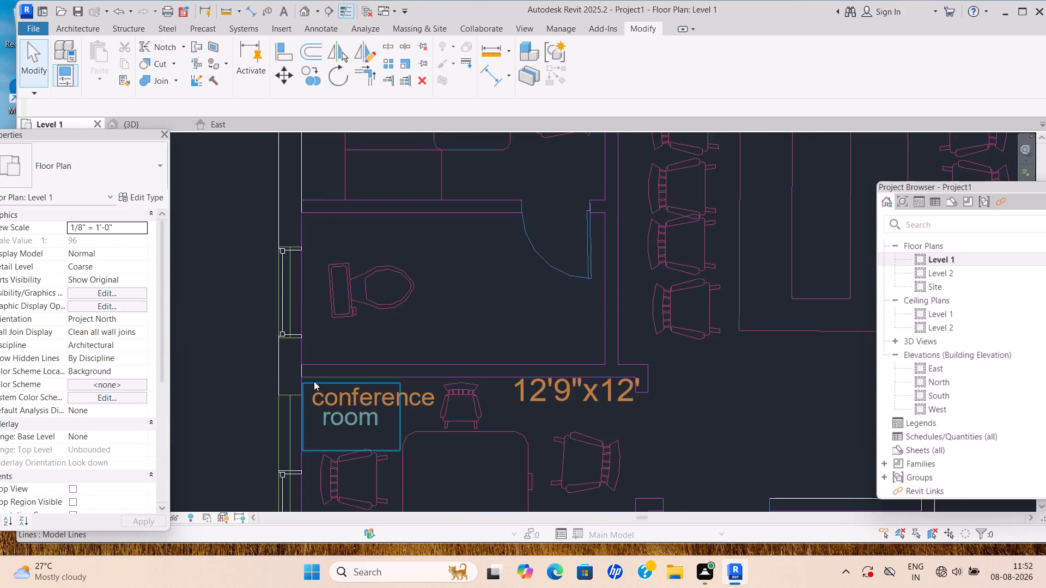
scroll(309, 381, "up", 3)
scroll(308, 377, "down", 1)
middle_click_drag(309, 373, 338, 212)
middle_click_drag(295, 425, 279, 222)
middle_click_drag(293, 242, 235, 330)
scroll(349, 350, "down", 4)
middle_click_drag(346, 349, 332, 341)
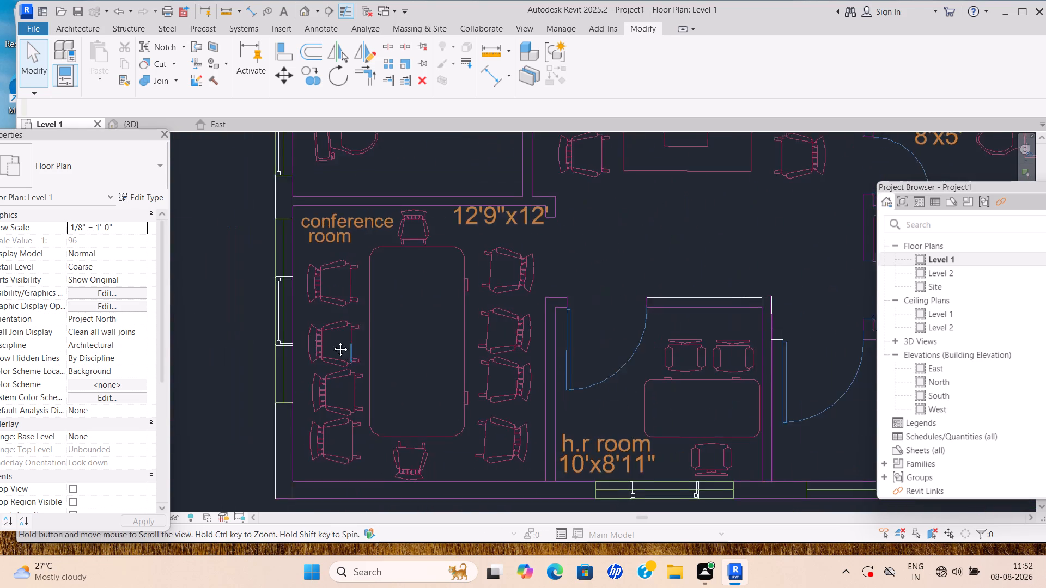
Examine the window fit and wall junctions at the toilet next to the pantry and the pantry's outer corner.
middle_click_drag(332, 341, 120, 287)
middle_click_drag(386, 301, 182, 315)
middle_click_drag(539, 298, 321, 351)
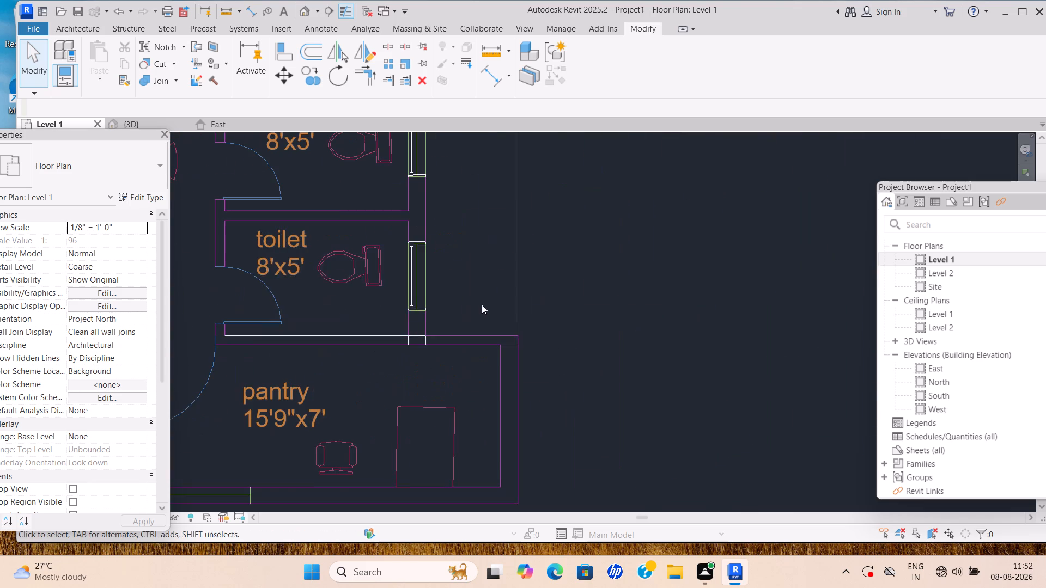
scroll(433, 286, "up", 8)
scroll(407, 286, "down", 2)
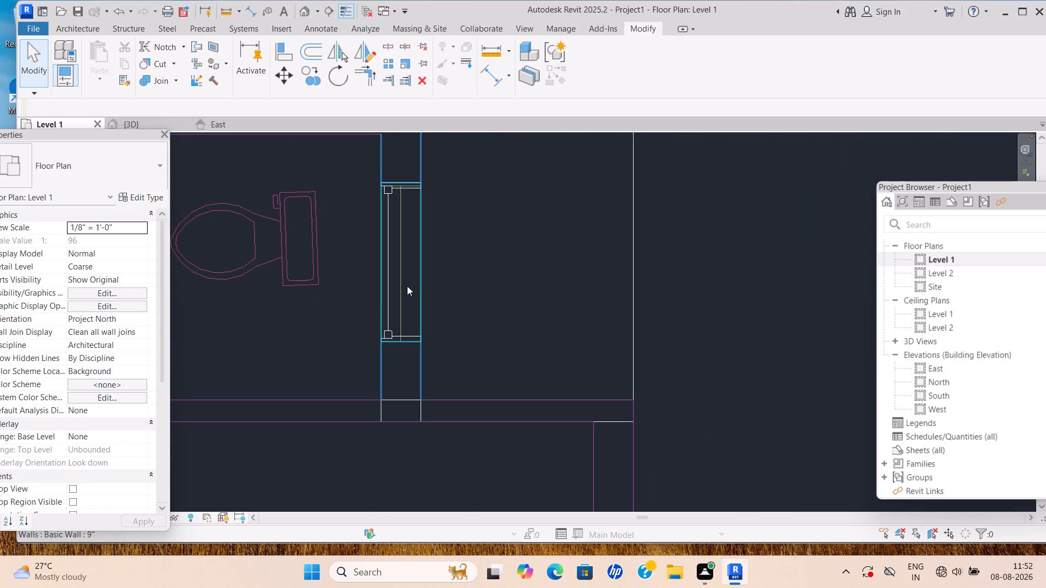
middle_click_drag(407, 286, 399, 301)
scroll(392, 321, "up", 3)
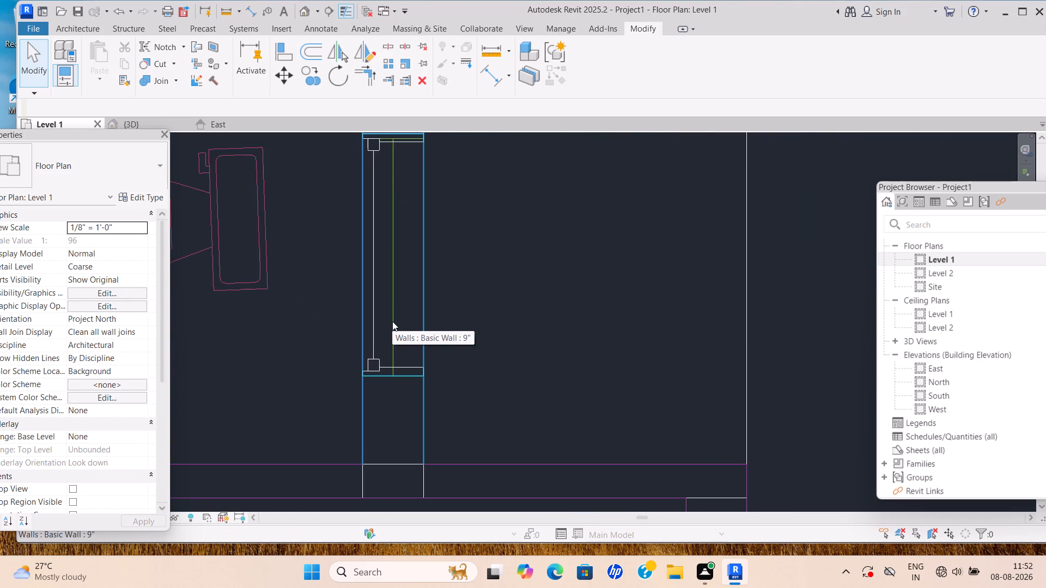
scroll(392, 321, "down", 1)
middle_click_drag(392, 321, 382, 311)
scroll(387, 316, "down", 1)
middle_click_drag(387, 316, 410, 275)
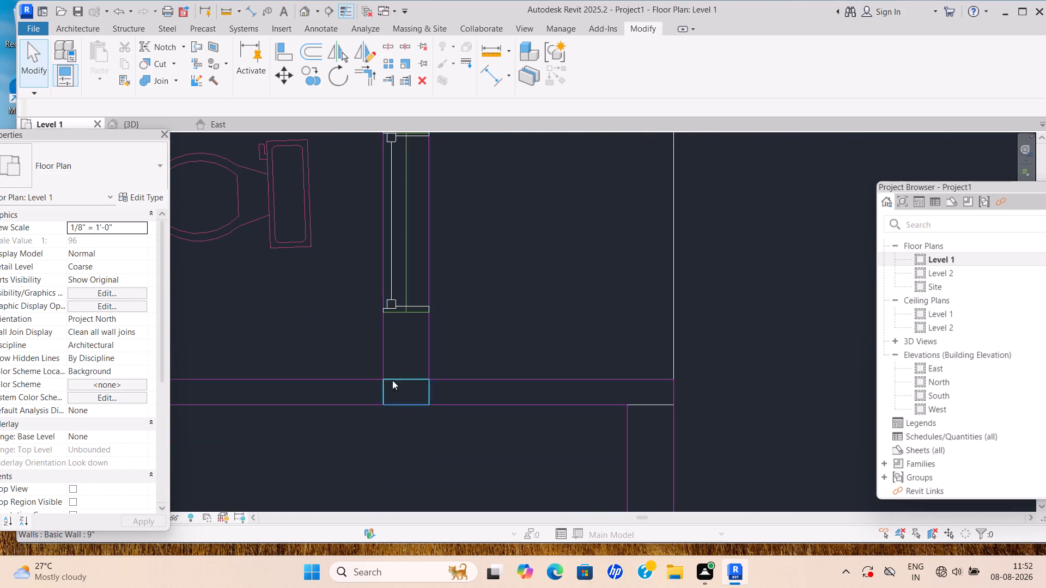
scroll(387, 397, "up", 5)
scroll(408, 378, "down", 4)
middle_click_drag(404, 378, 284, 301)
scroll(382, 363, "down", 4)
middle_click_drag(376, 346, 374, 293)
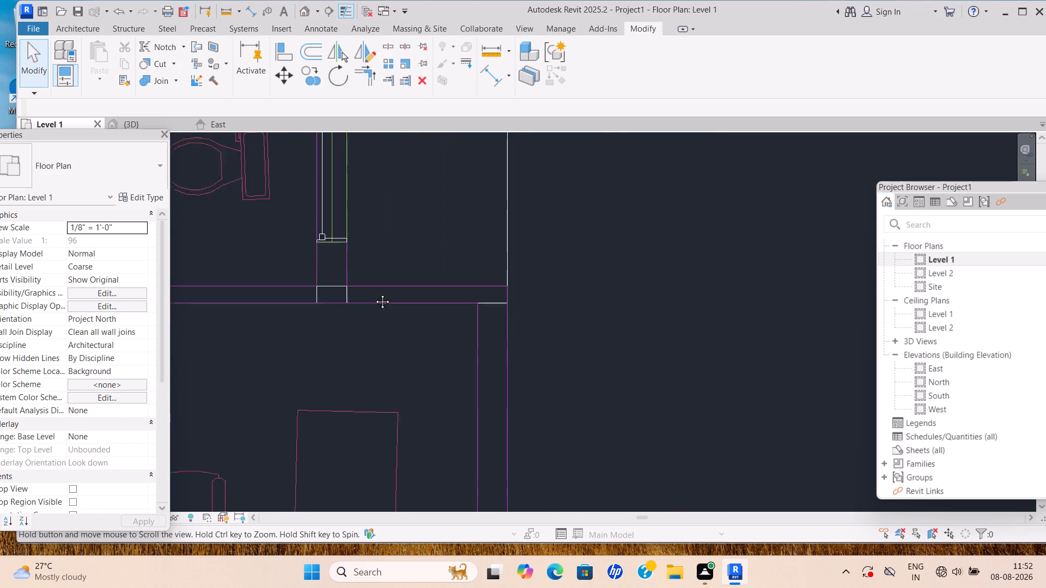
middle_click_drag(374, 293, 374, 293)
scroll(330, 403, "down", 1)
middle_click_drag(335, 399, 380, 287)
scroll(380, 287, "up", 1)
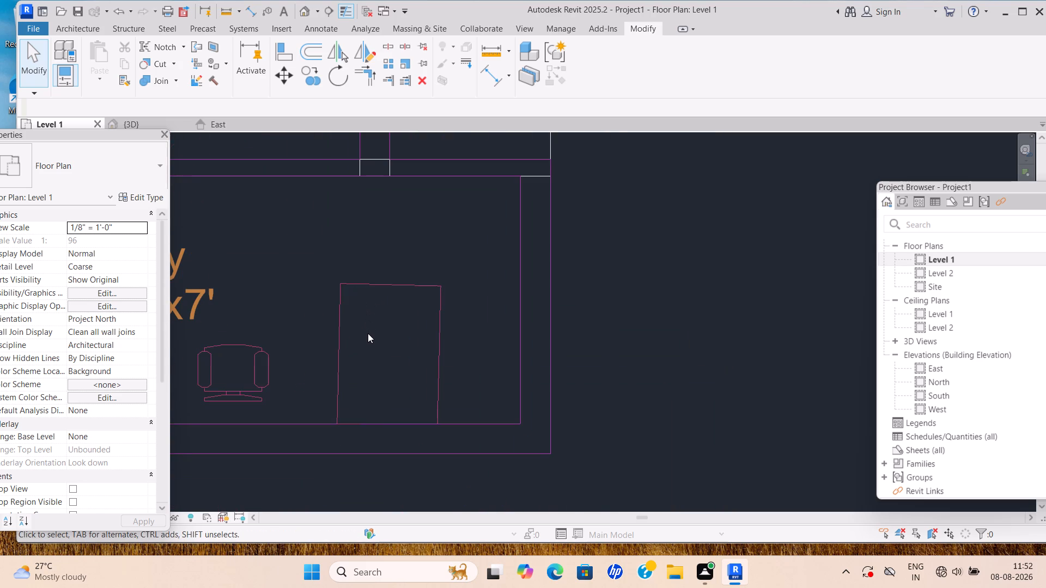
Examine the window fit at the toilets and the green marked openings in the outer walls from the pantry up to the 10'x5" toilet.
scroll(342, 346, "down", 3)
middle_click_drag(333, 345, 333, 345)
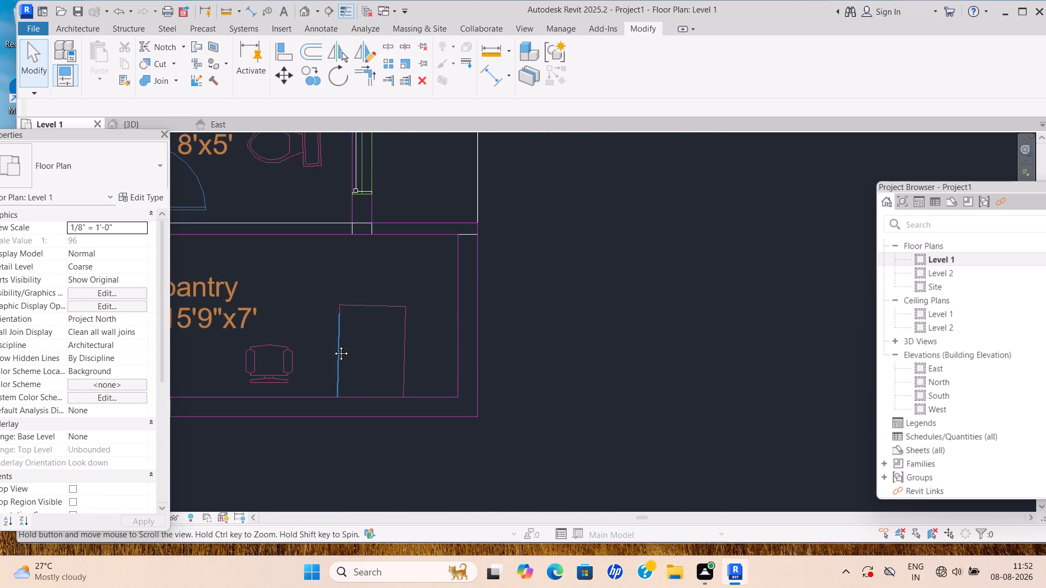
middle_click_drag(333, 345, 311, 360)
middle_click_drag(425, 280, 403, 398)
middle_click_drag(418, 308, 425, 377)
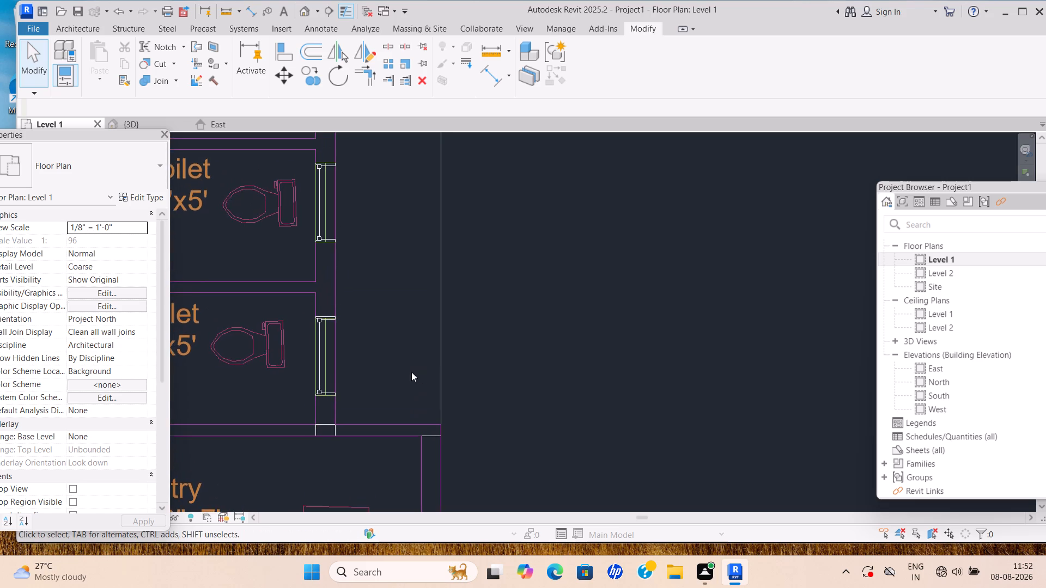
scroll(352, 342, "up", 4)
scroll(281, 377, "up", 5)
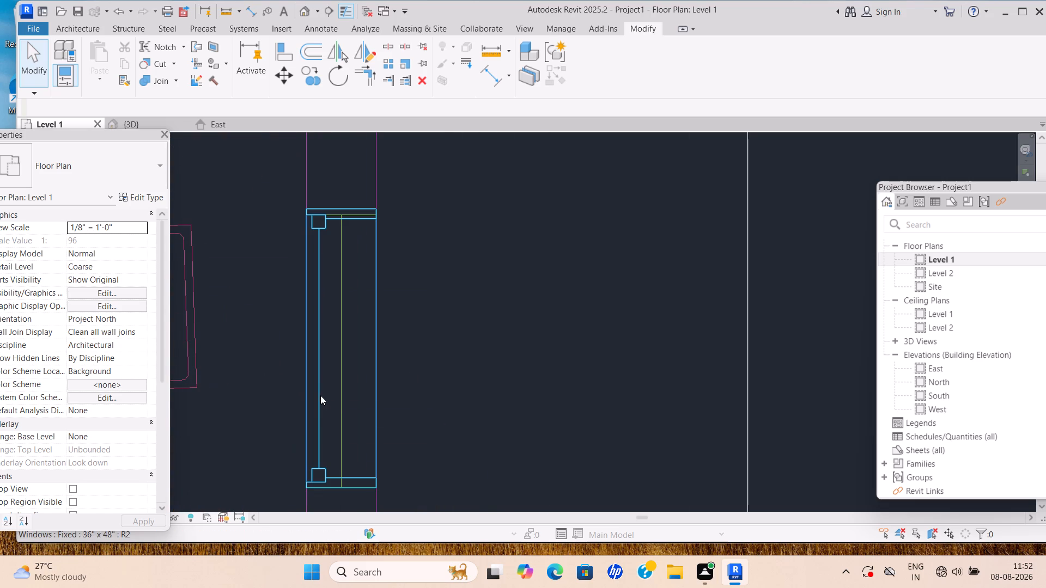
scroll(318, 396, "down", 2)
middle_click_drag(318, 396, 423, 369)
scroll(391, 407, "up", 5)
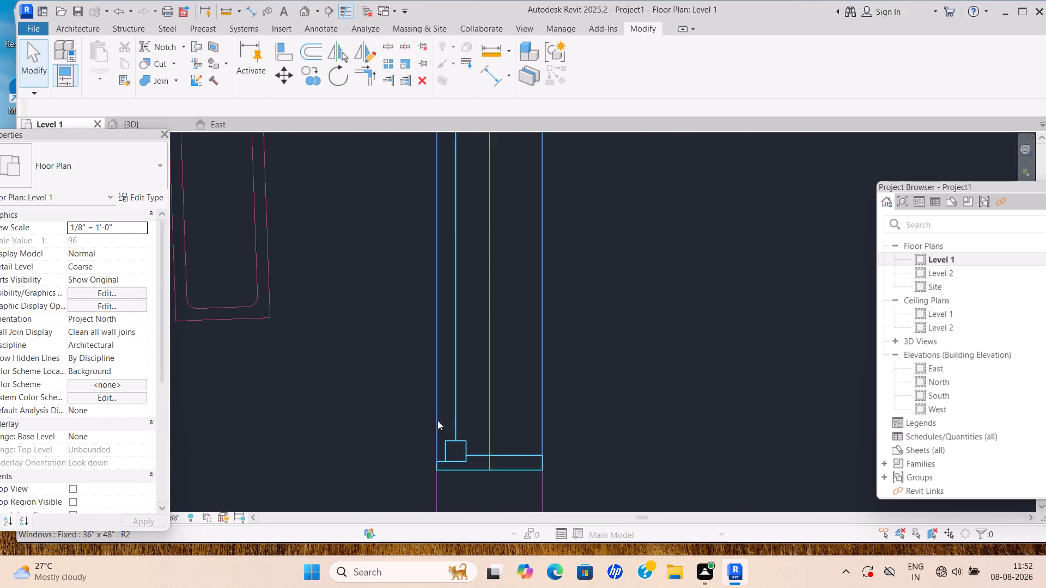
scroll(460, 424, "down", 11)
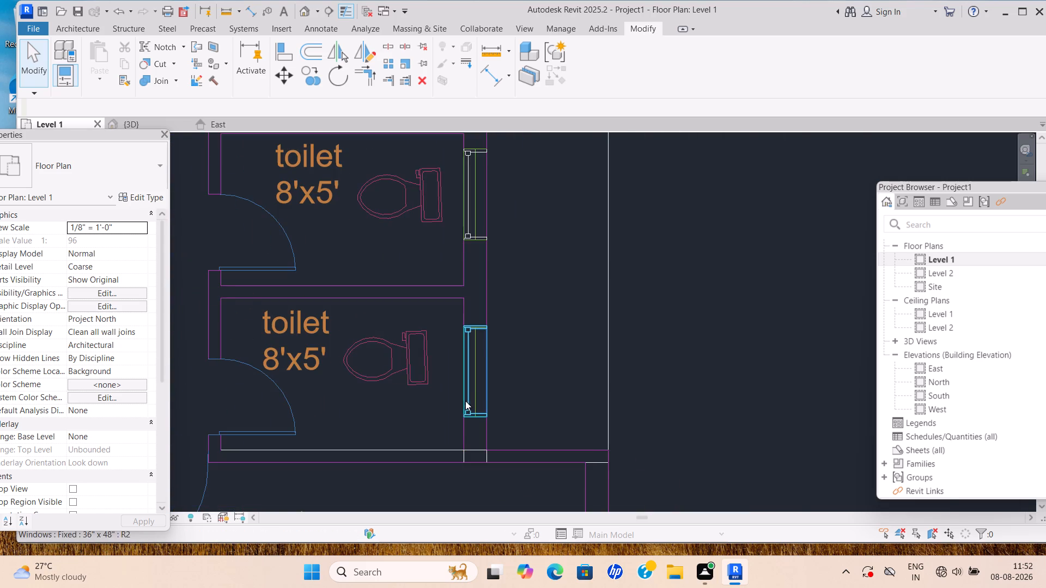
scroll(488, 345, "down", 6)
scroll(350, 475, "up", 3)
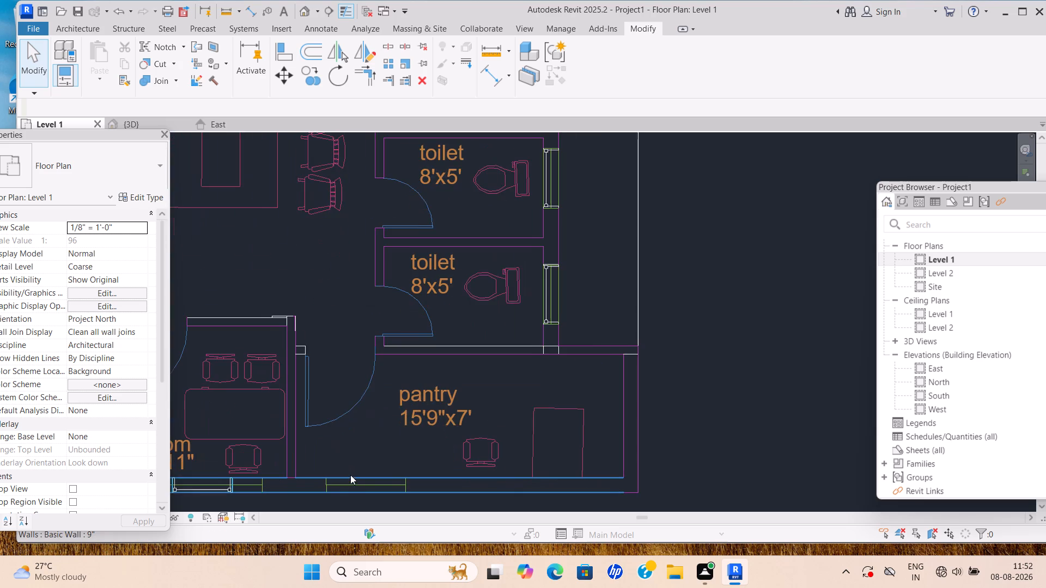
middle_click_drag(352, 475, 435, 415)
scroll(428, 393, "down", 6)
middle_click_drag(440, 365, 428, 403)
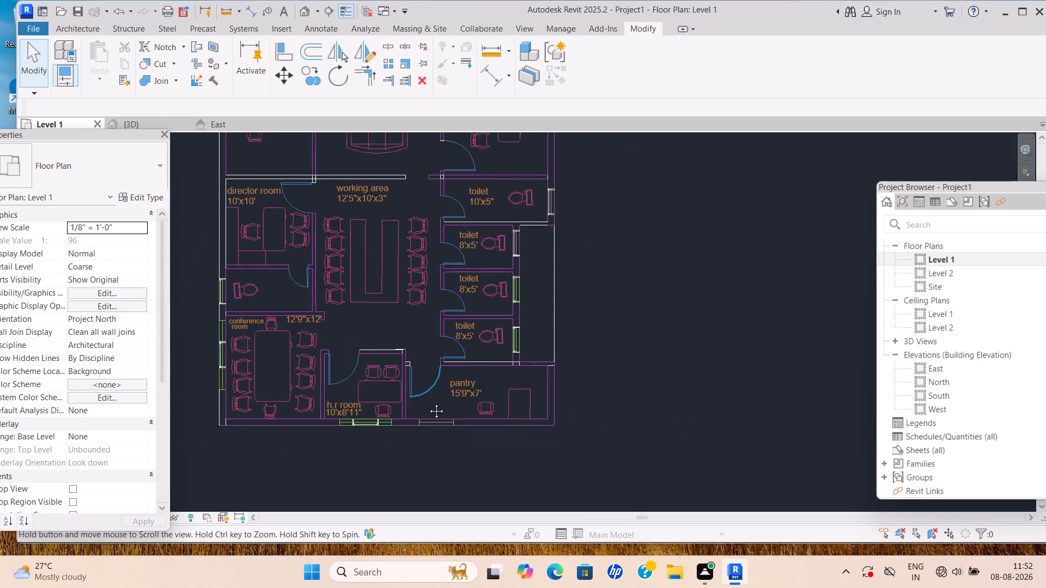
middle_click_drag(428, 403, 392, 455)
scroll(542, 266, "up", 6)
scroll(482, 306, "up", 5)
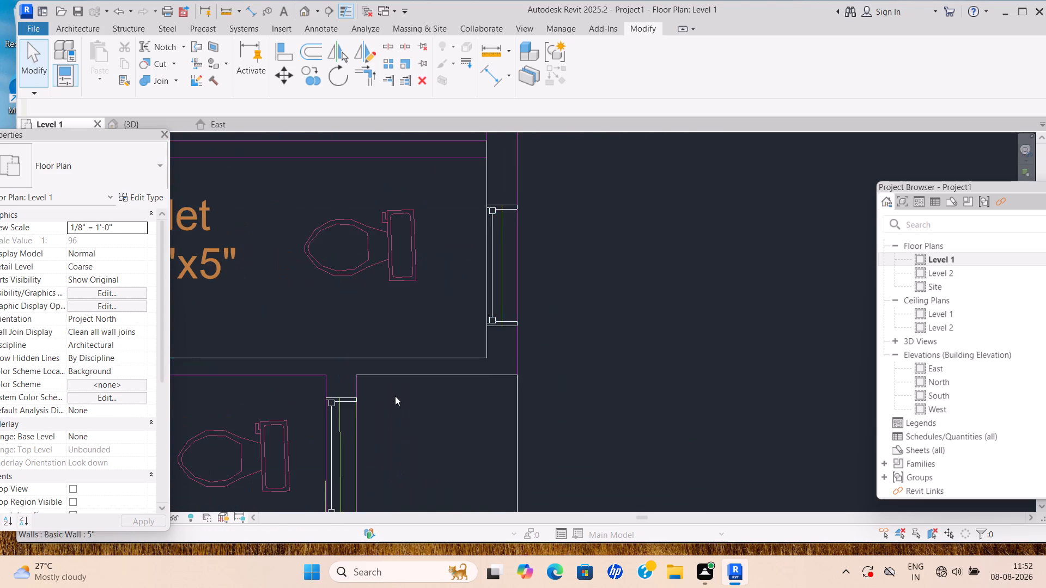
Start a Fixed 36" x 48" window for the pantry's outer-wall opening and set the type's width to 4'.
scroll(391, 400, "down", 4)
middle_click_drag(391, 400, 650, 193)
middle_click_drag(459, 377, 571, 125)
middle_click_drag(452, 370, 485, 241)
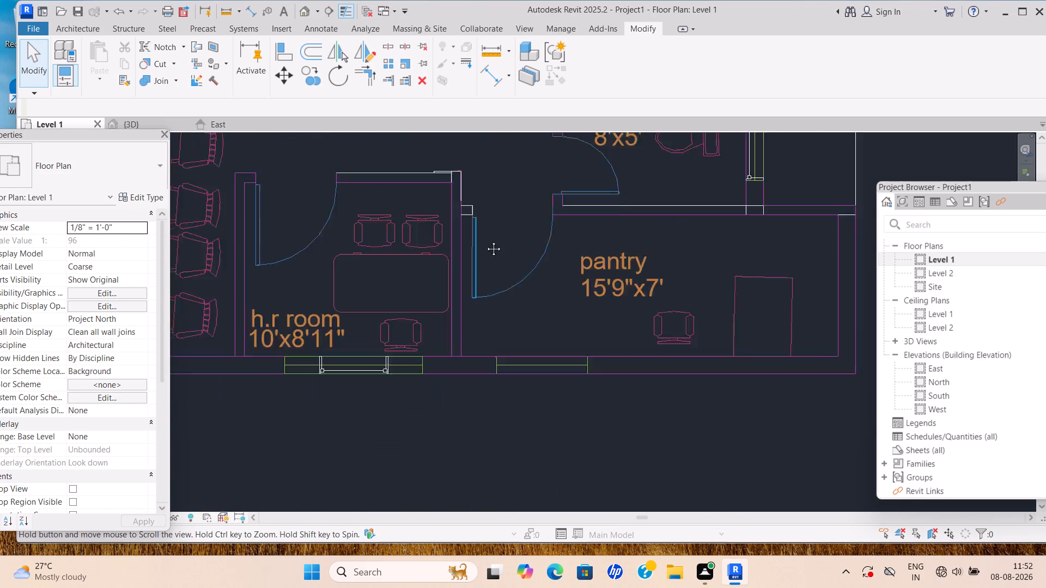
middle_click_drag(485, 241, 490, 222)
scroll(510, 308, "up", 5)
middle_click_drag(512, 308, 450, 322)
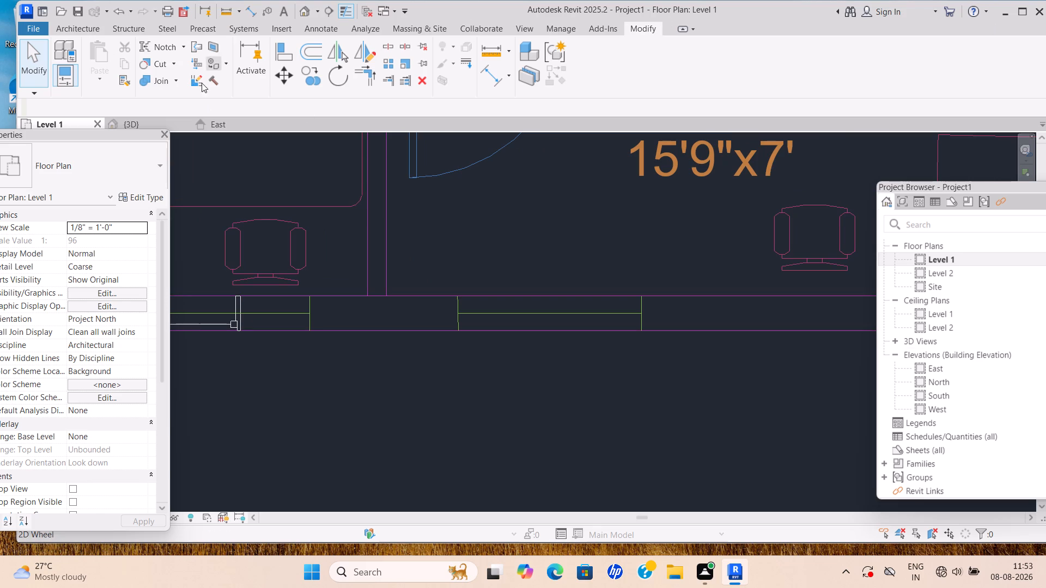
left_click(77, 26)
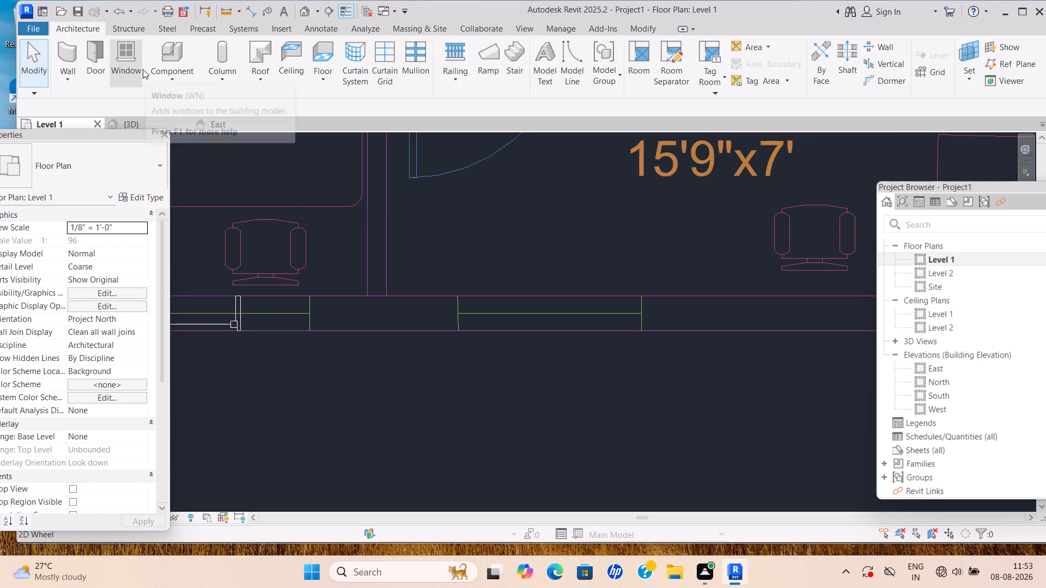
left_click(129, 73)
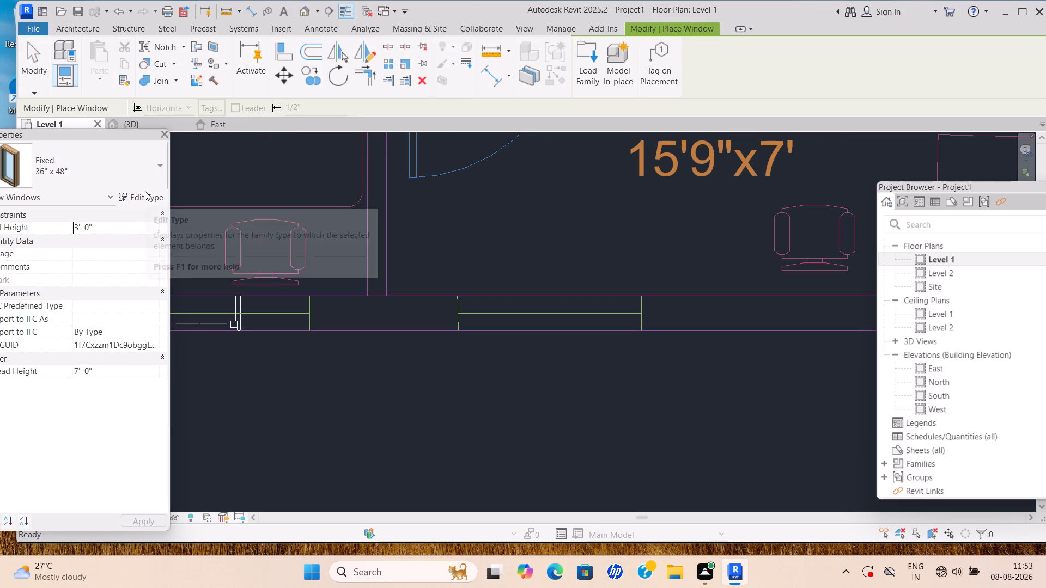
left_click(145, 191)
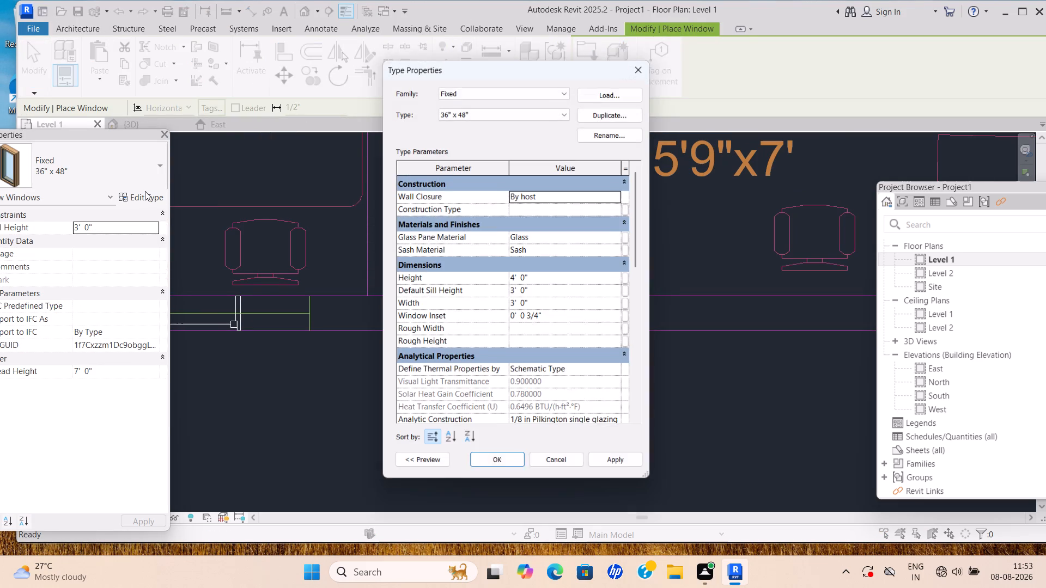
left_click(534, 306)
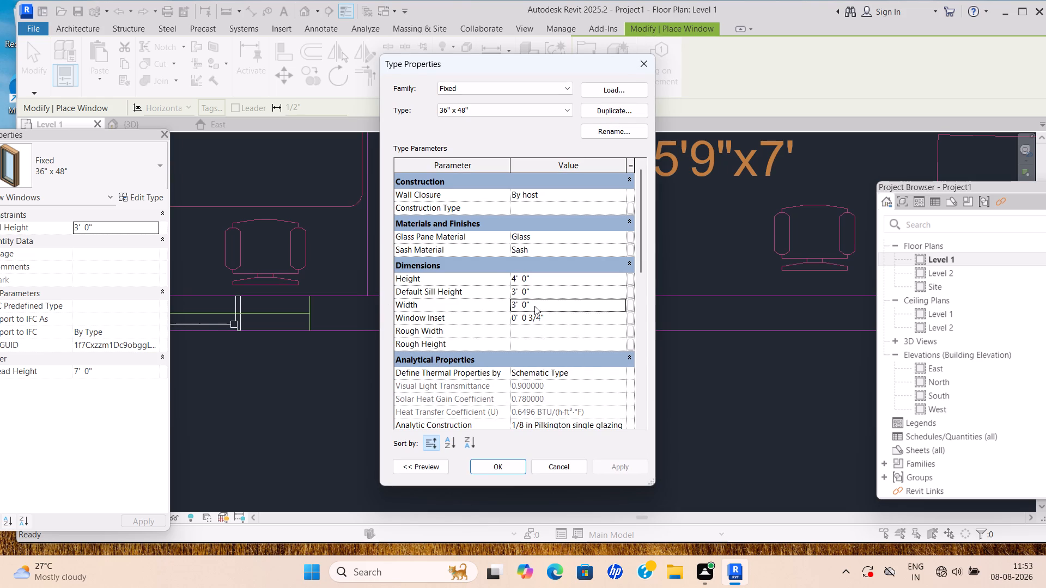
key("BackSpace")
key("BackSpace")
key("BackSpace")
key("BackSpace")
key("BackSpace")
key("BackSpace")
key("BackSpace")
key("BackSpace")
key("BackSpace")
key("BackSpace")
key("BackSpace")
key("BackSpace")
key("BackSpace")
key("BackSpace")
key("BackSpace")
key("BackSpace")
type("4'")
key("Return")
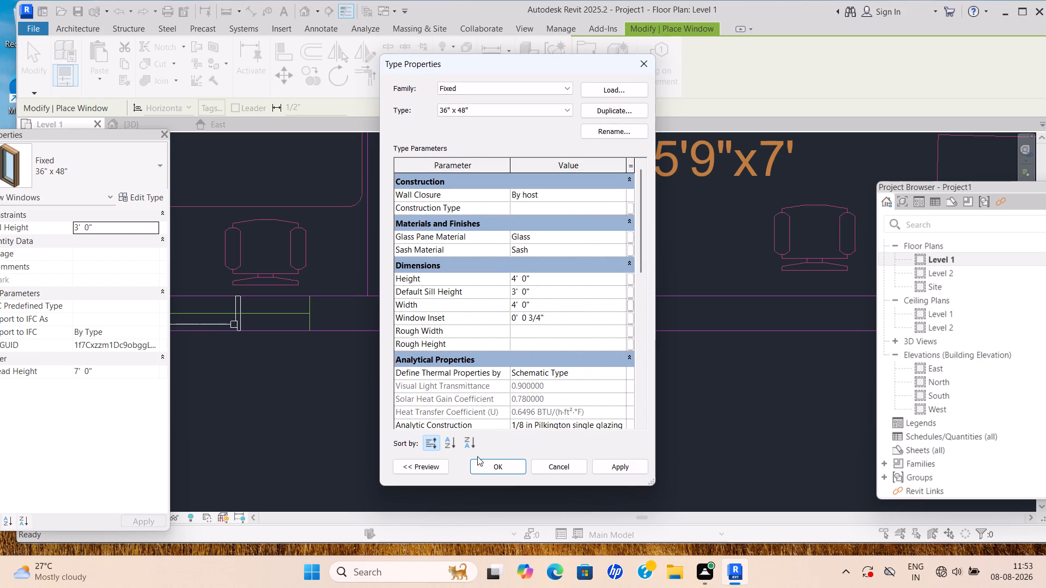
left_click(506, 464)
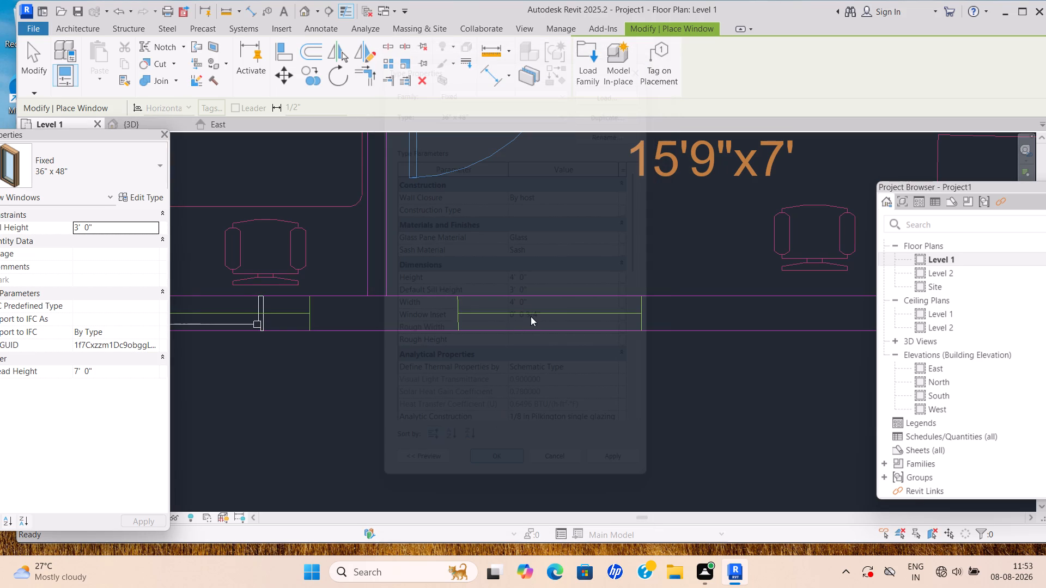
Place one Fixed 36" x 48" window in the outer wall at the pantry's green marked opening.
middle_click_drag(532, 314, 387, 401)
scroll(382, 402, "up", 2)
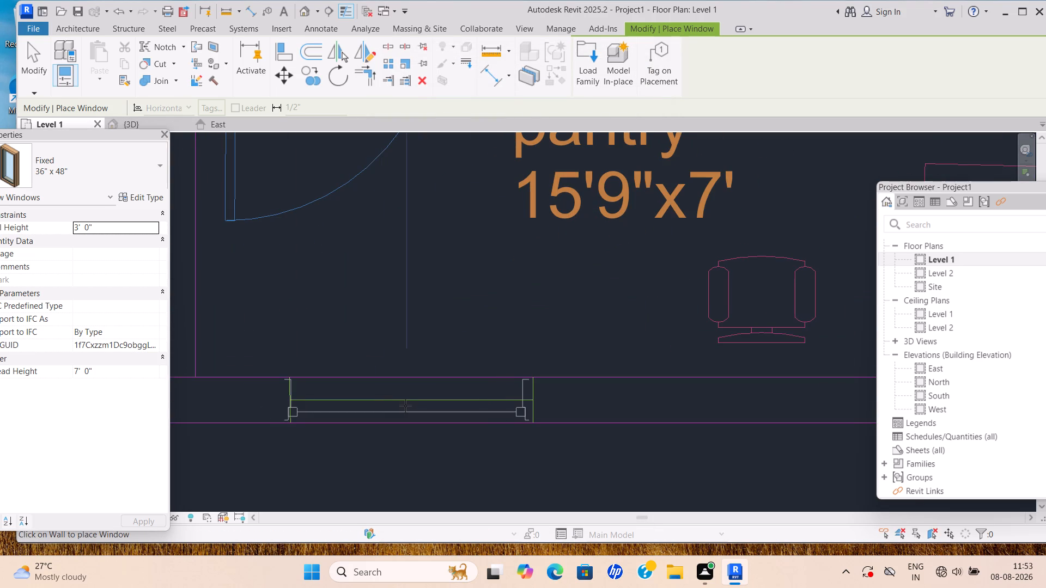
left_click(405, 406)
key("Escape")
key("Escape")
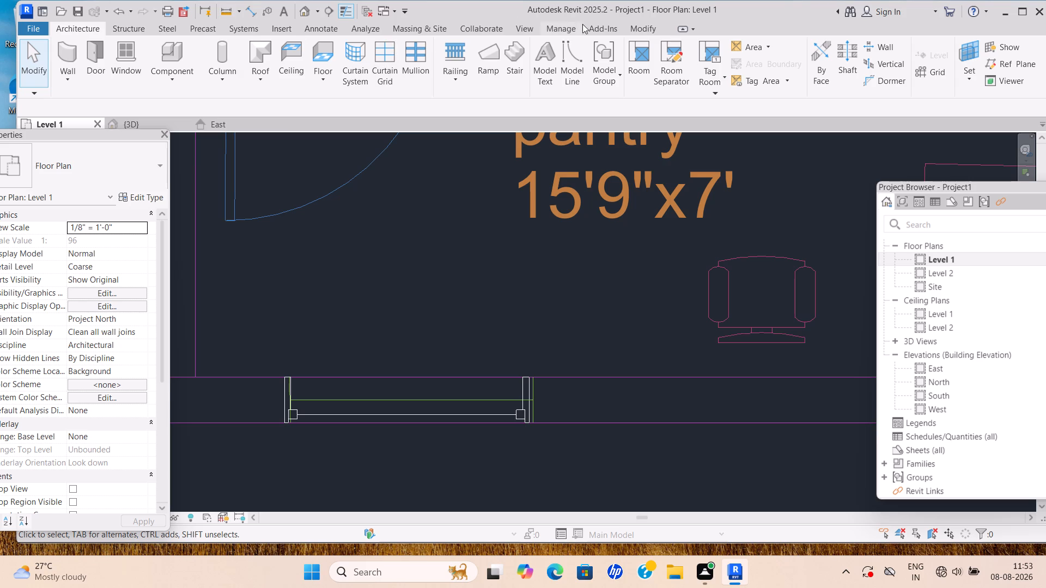
Align the pantry window's edge with the end line of its green marked opening, on the side away from the h.r room.
left_click(646, 29)
left_click(289, 57)
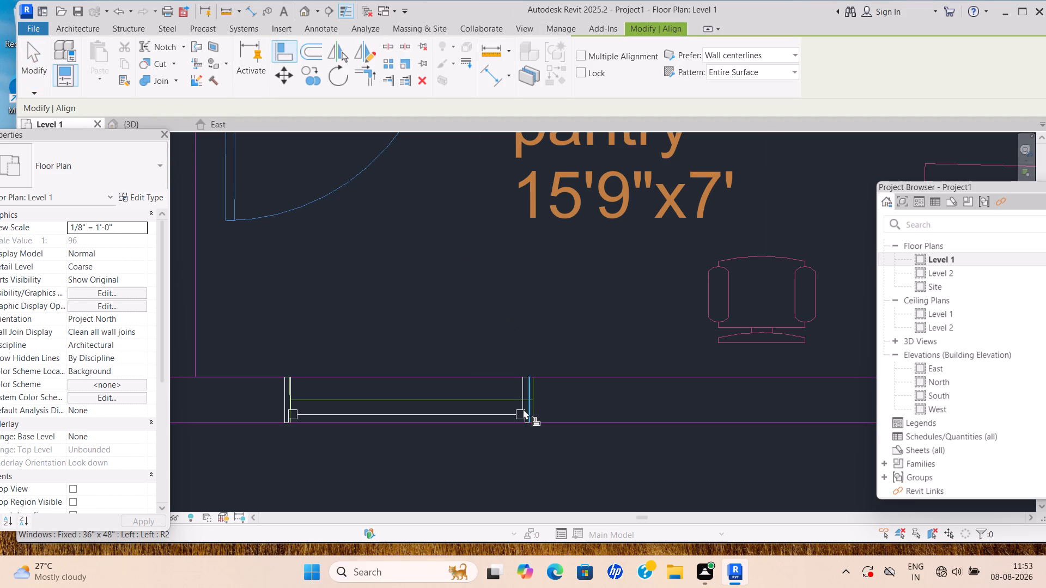
scroll(523, 409, "up", 10)
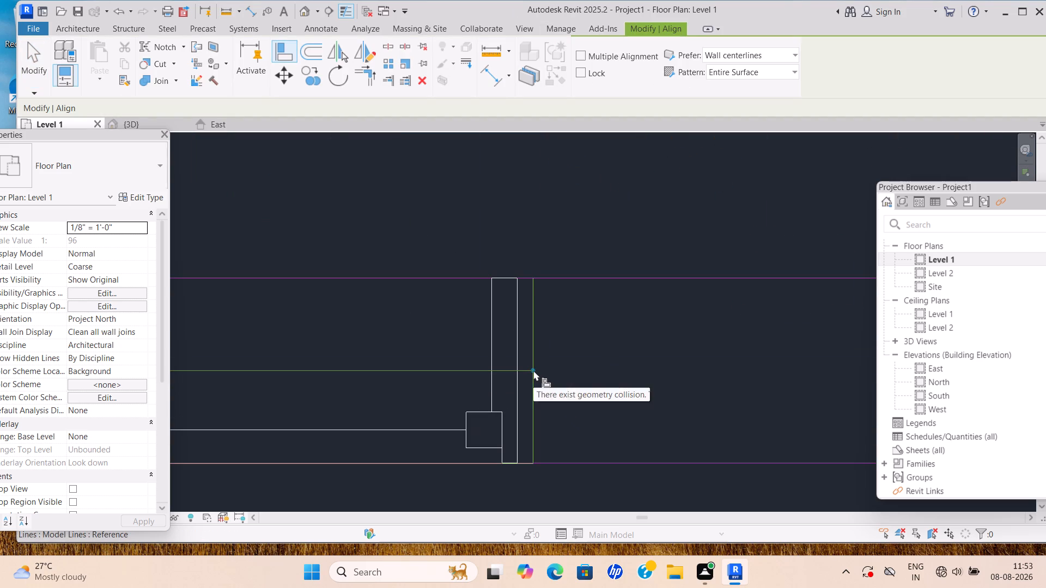
left_click(533, 370)
left_click(520, 369)
key("Escape")
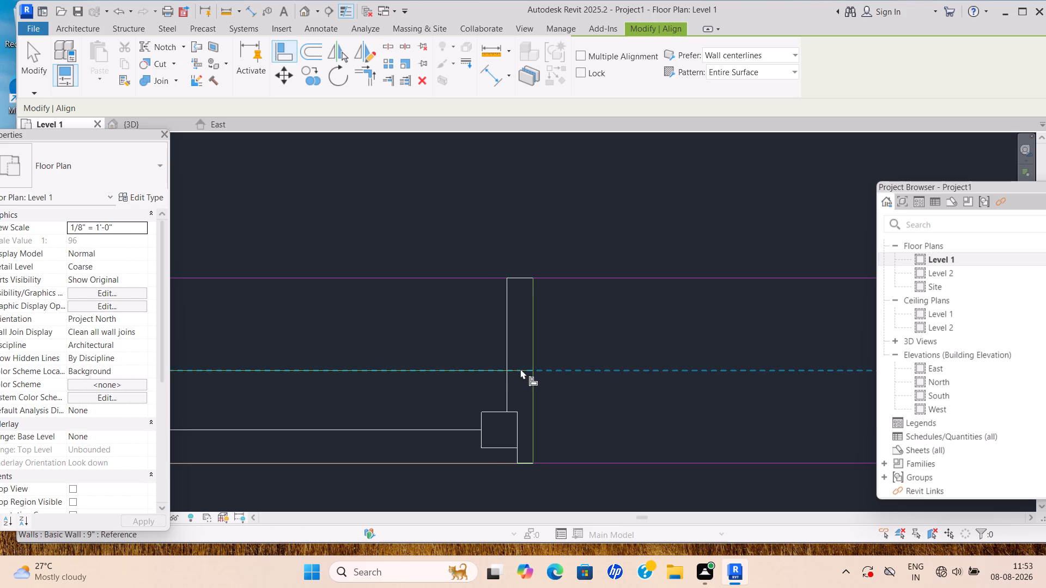
scroll(523, 369, "down", 11)
scroll(381, 379, "down", 8)
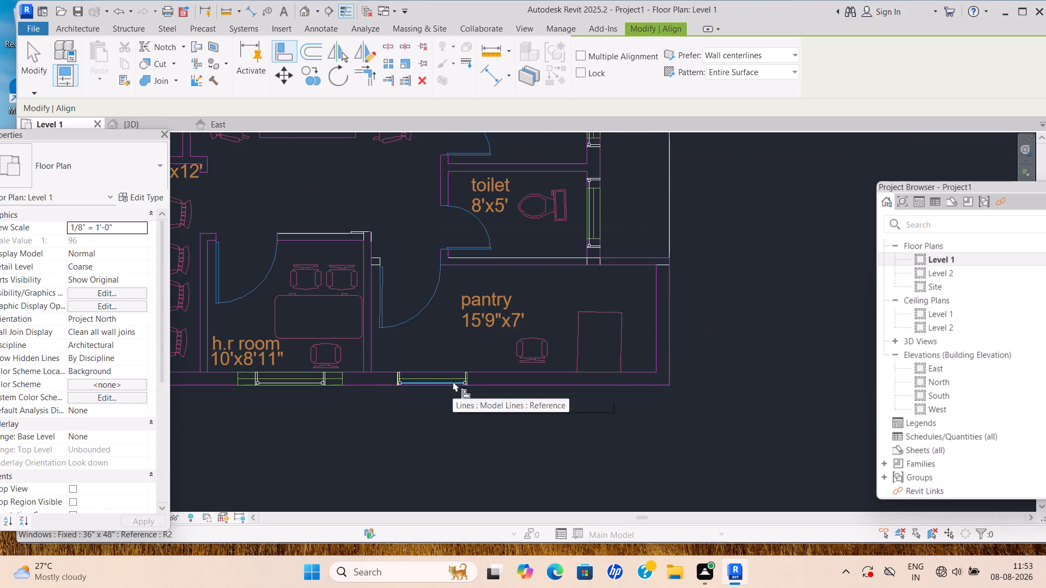
key("Escape")
Examine how the toilet window beside the pantry and the pantry's outer-wall window fit their green marked openings.
scroll(453, 381, "down", 1)
middle_click_drag(453, 381, 386, 465)
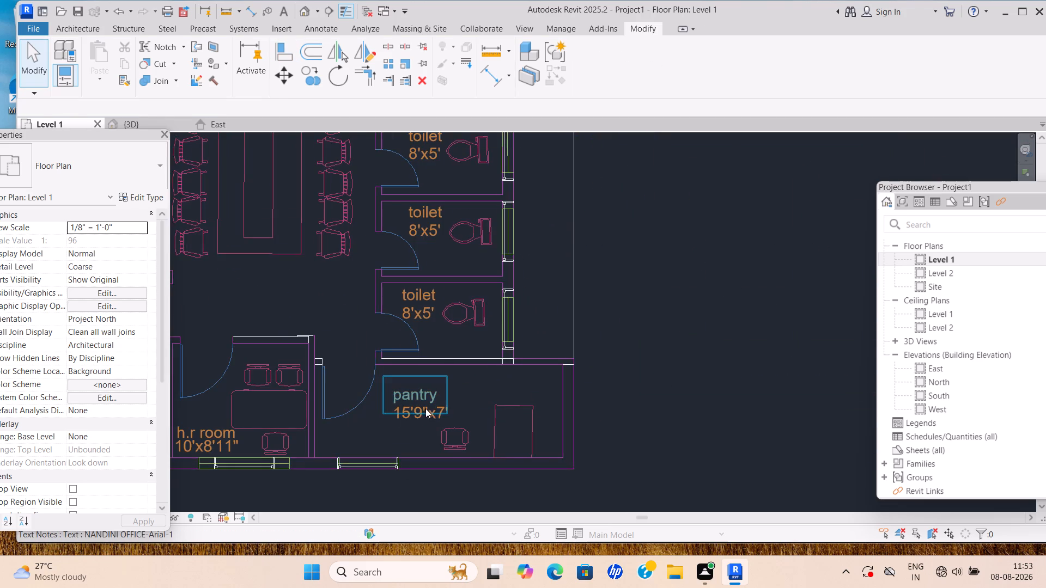
scroll(425, 408, "up", 3)
key("Escape")
scroll(537, 241, "up", 6)
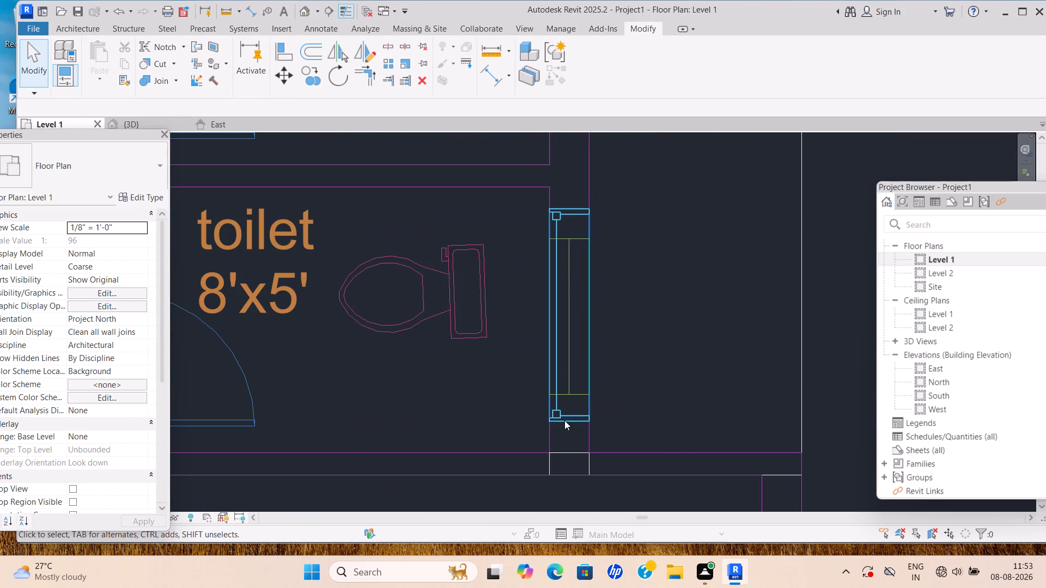
scroll(563, 416, "down", 7)
middle_click_drag(569, 413, 604, 295)
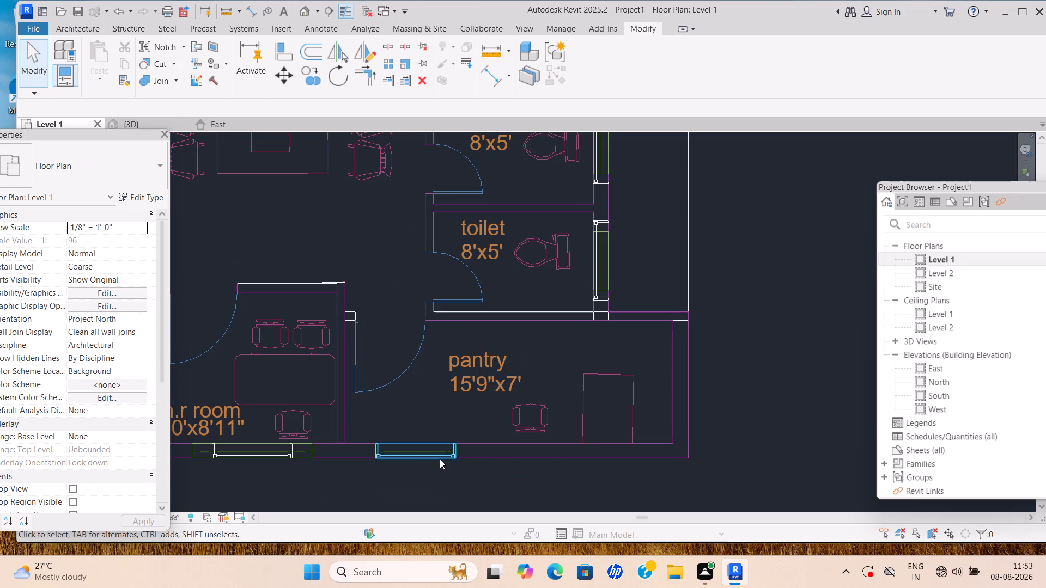
scroll(440, 459, "up", 6)
scroll(433, 457, "down", 1)
Delete the Fixed 36" x 48" window in the h.r room's outer wall.
middle_click_drag(435, 457, 674, 449)
middle_click_drag(488, 455, 594, 448)
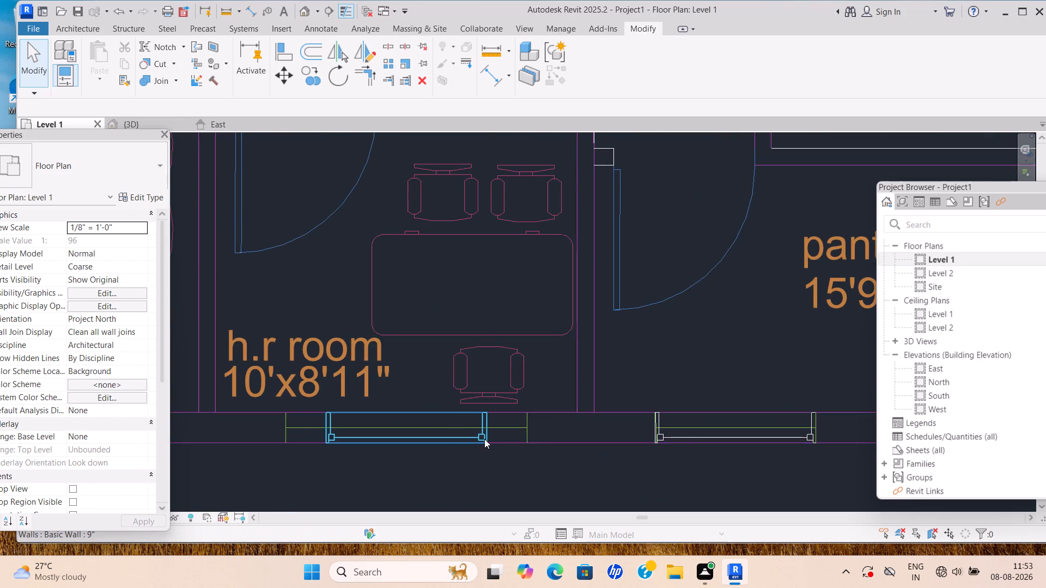
scroll(484, 439, "up", 6)
left_click(478, 440)
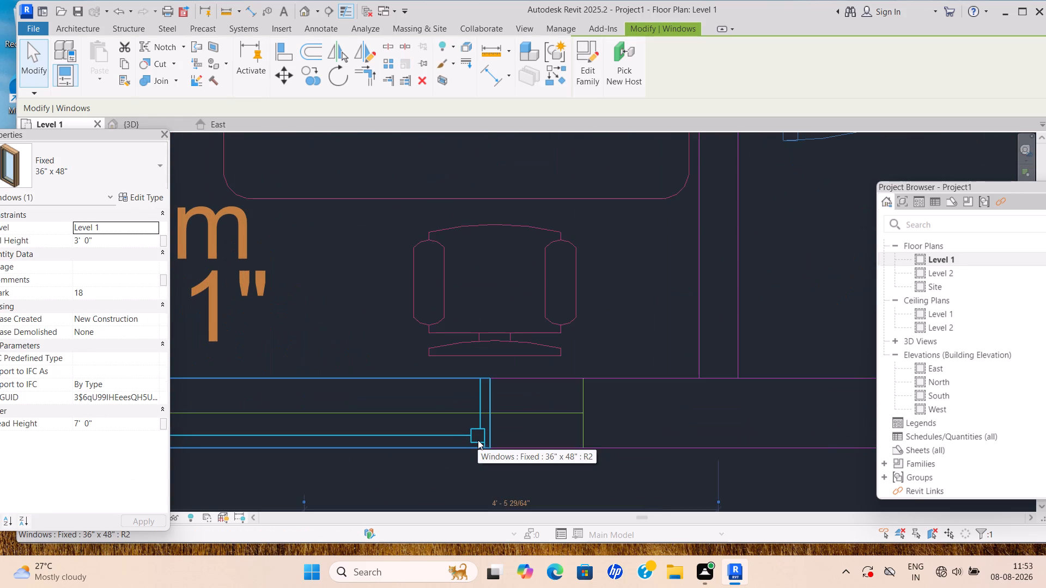
key("Delete")
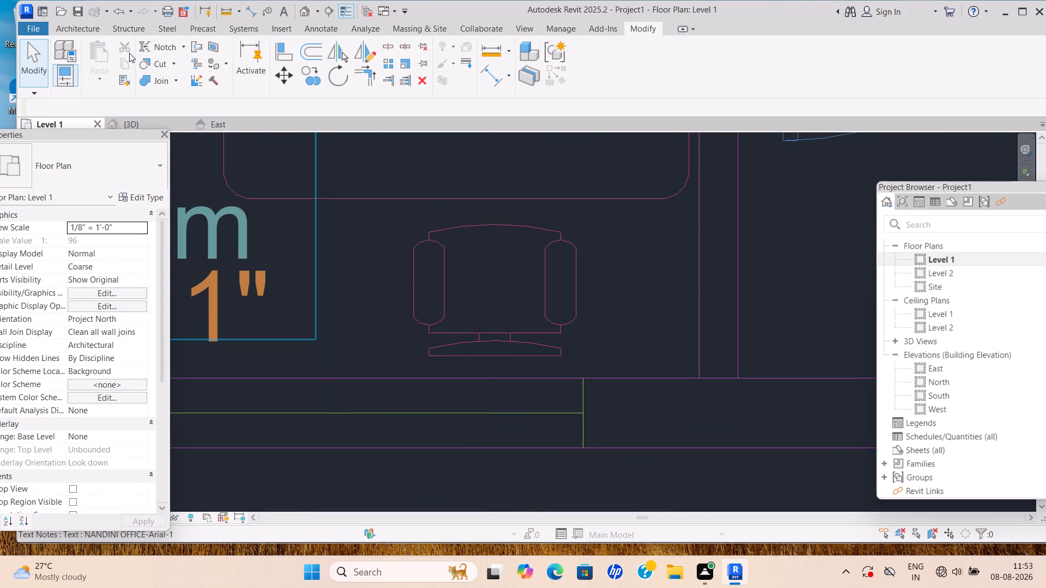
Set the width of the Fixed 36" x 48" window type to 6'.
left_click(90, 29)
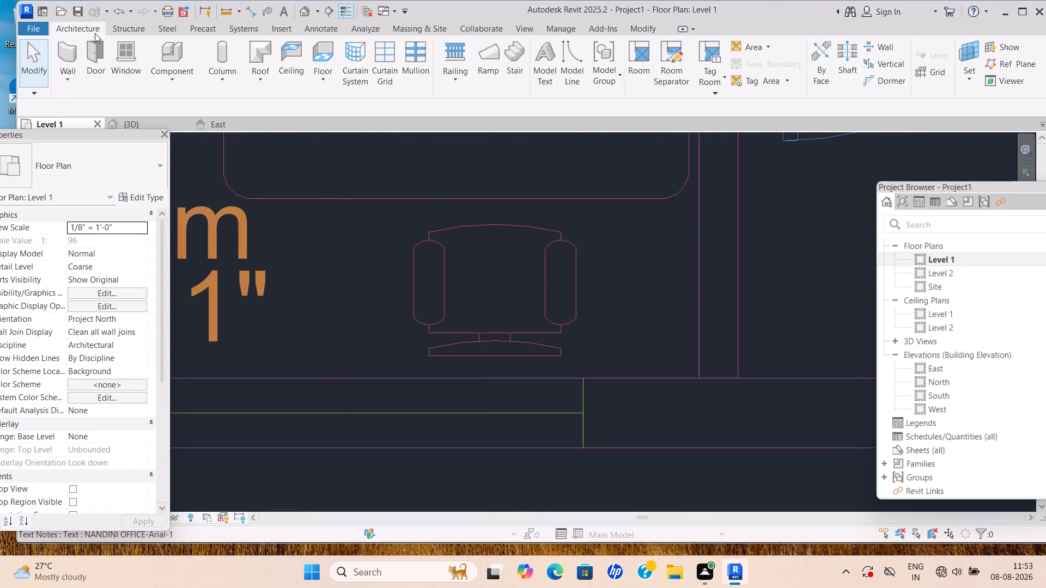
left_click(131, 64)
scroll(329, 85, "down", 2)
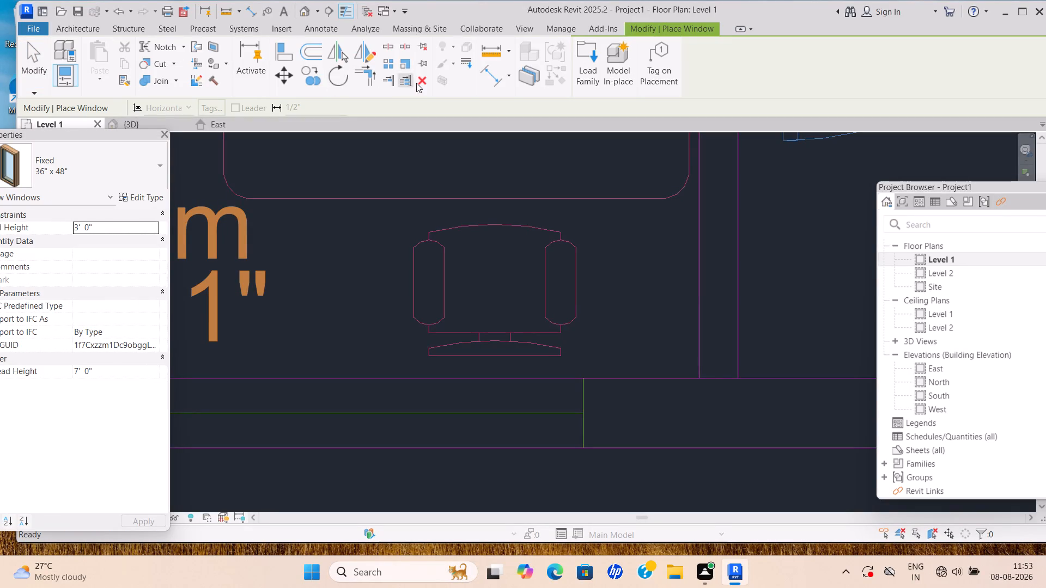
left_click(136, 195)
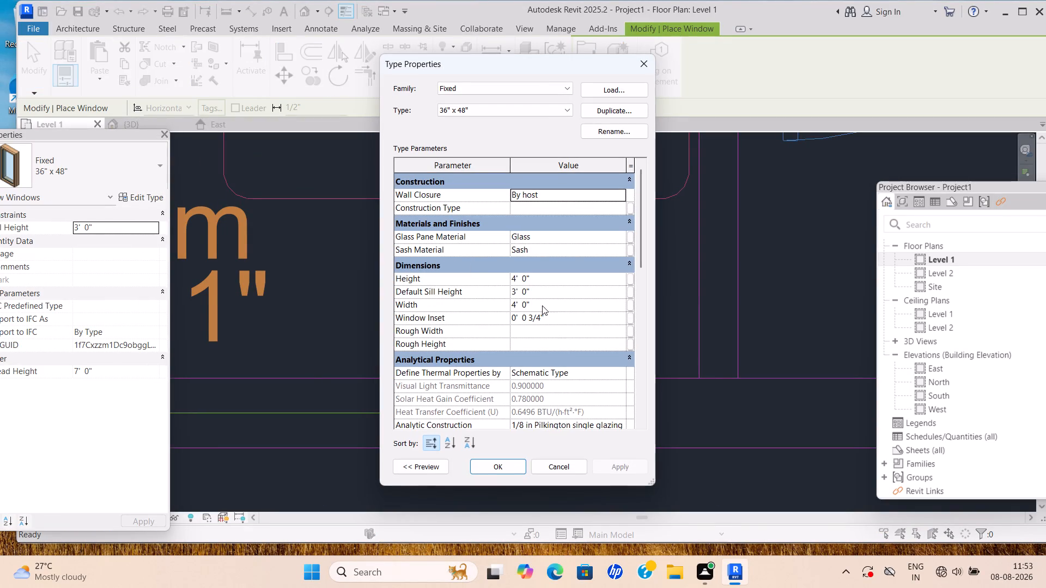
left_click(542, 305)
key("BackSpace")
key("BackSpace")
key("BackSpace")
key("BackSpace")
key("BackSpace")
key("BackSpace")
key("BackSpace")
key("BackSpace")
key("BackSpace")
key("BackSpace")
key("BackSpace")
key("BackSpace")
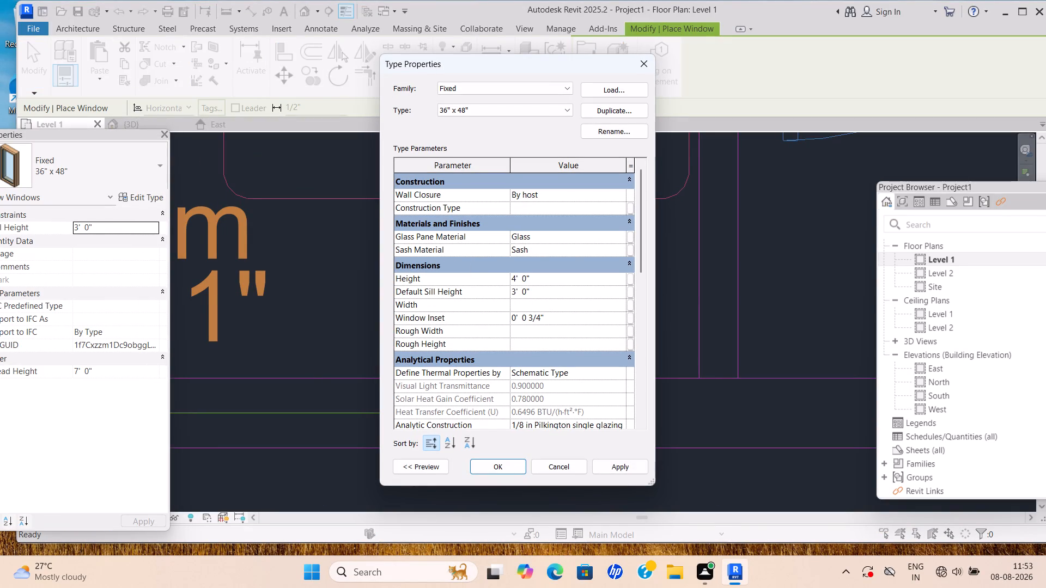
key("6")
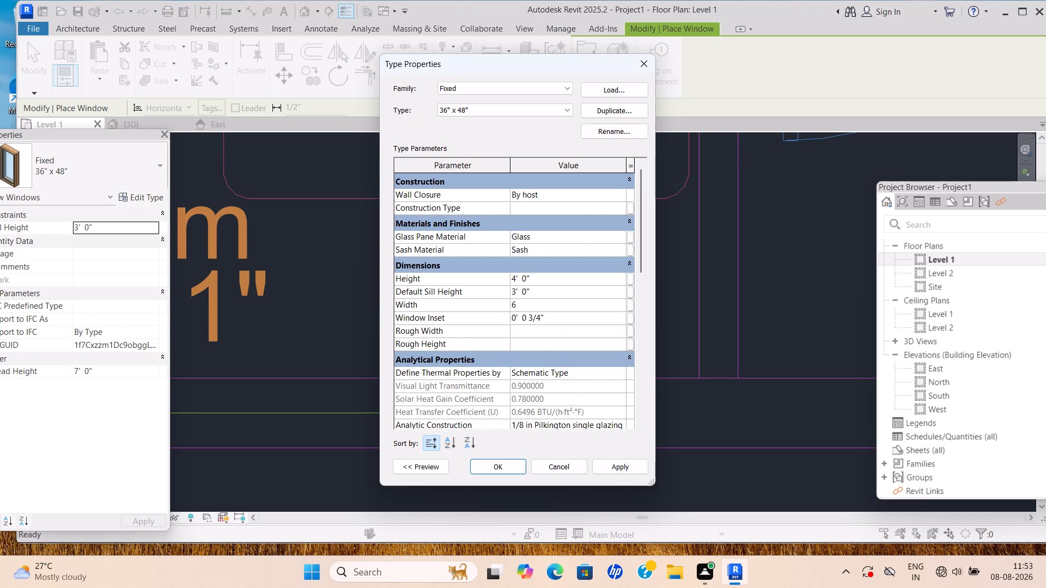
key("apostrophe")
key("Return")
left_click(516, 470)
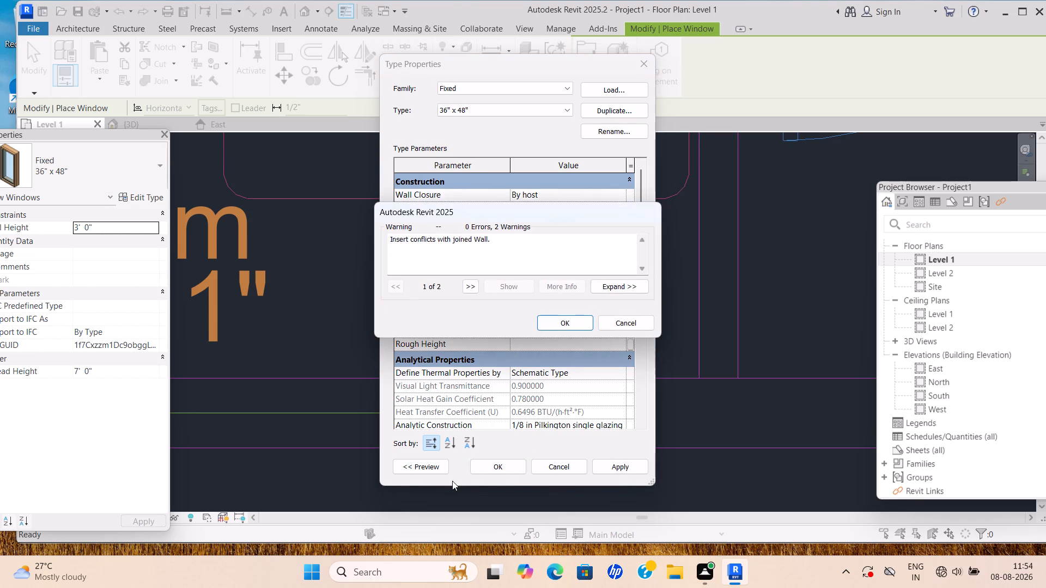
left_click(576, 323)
Delete the Fixed 36" x 48" window from the pantry's outer wall.
scroll(386, 464, "down", 2)
middle_click_drag(388, 464, 467, 440)
scroll(392, 464, "down", 1)
scroll(467, 440, "down", 2)
middle_click_drag(367, 450, 350, 455)
scroll(530, 408, "down", 4)
middle_click_drag(530, 407, 400, 436)
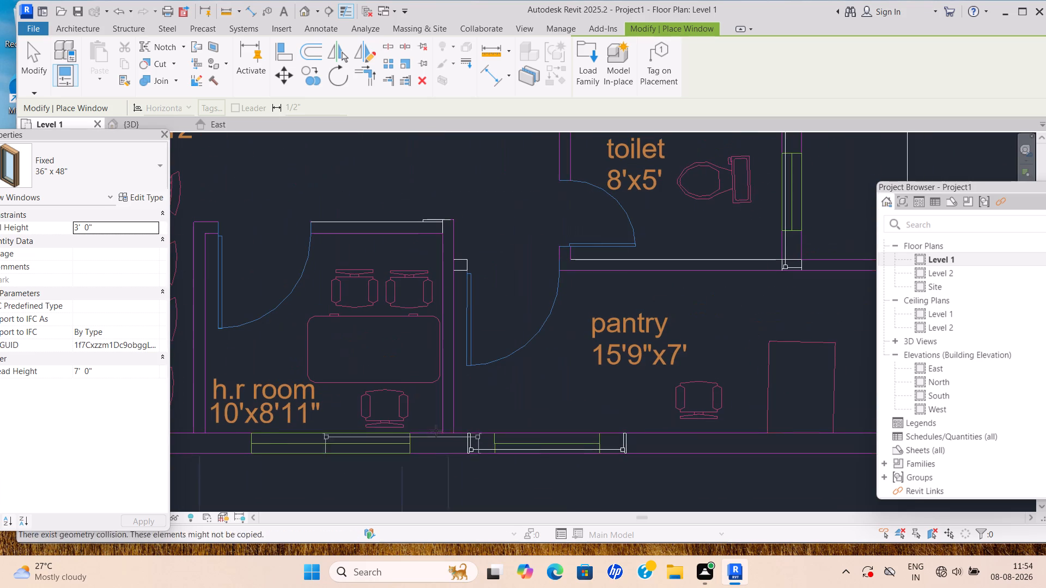
key("Escape")
scroll(540, 436, "up", 5)
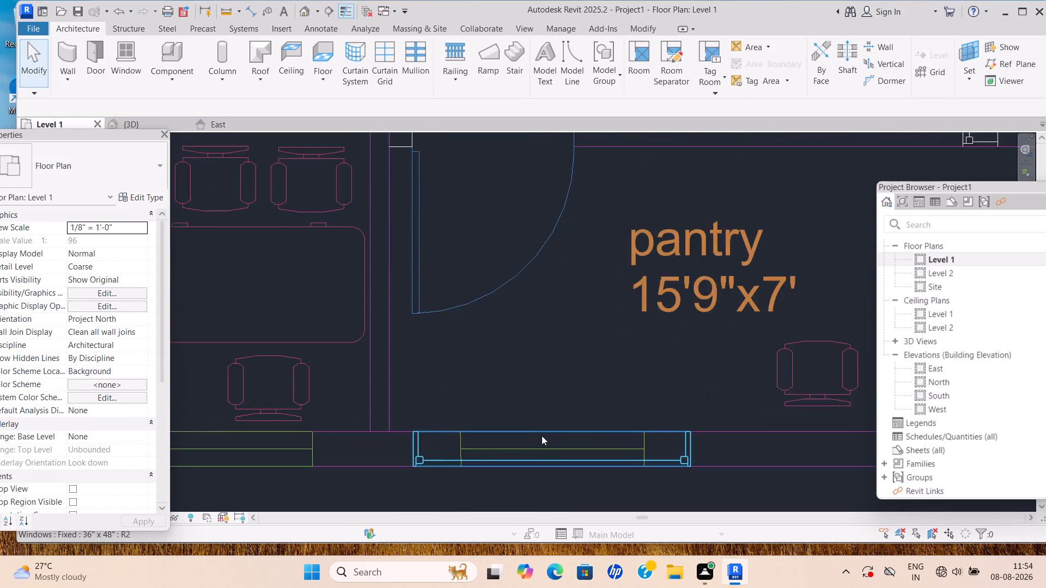
scroll(569, 454, "up", 4)
scroll(629, 455, "down", 4)
middle_click_drag(611, 451, 473, 444)
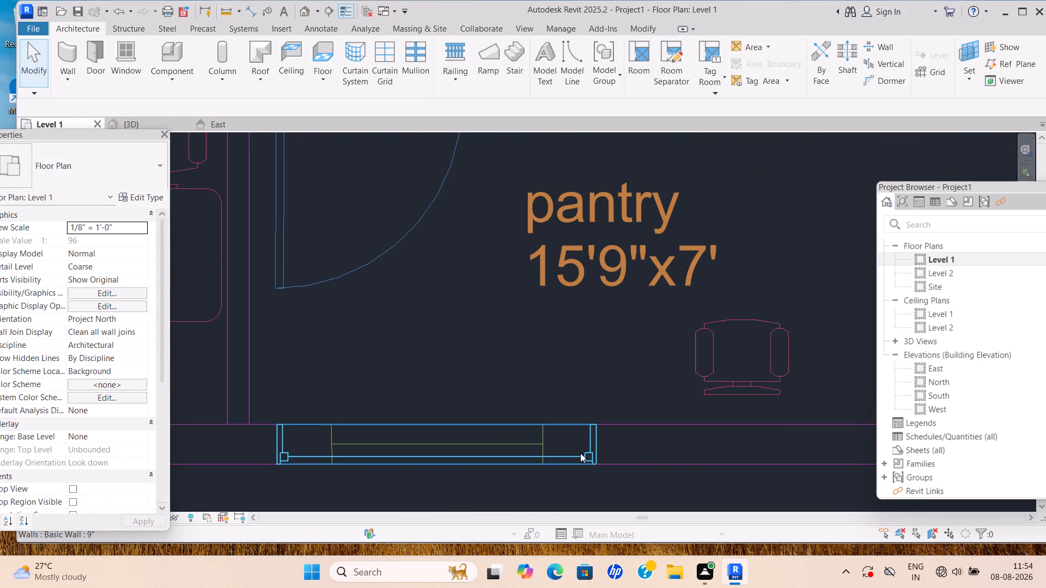
left_click(580, 453)
key("Delete")
Delete the Fixed 36" x 48" windows from the outer walls of the three 8'x5' toilets.
scroll(559, 498, "down", 7)
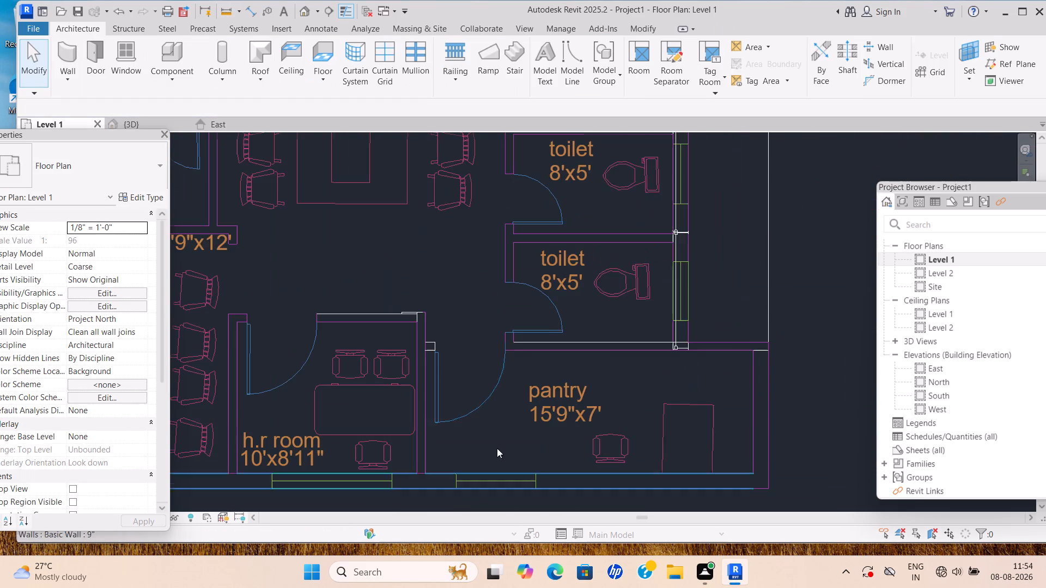
middle_click_drag(543, 322, 437, 464)
scroll(571, 389, "up", 5)
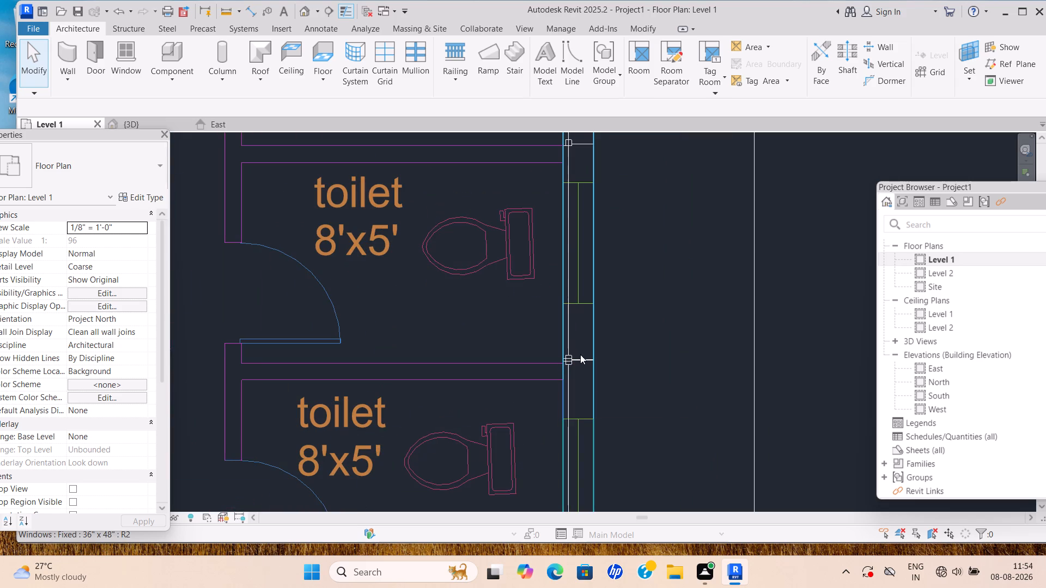
left_click(581, 357)
key("Delete")
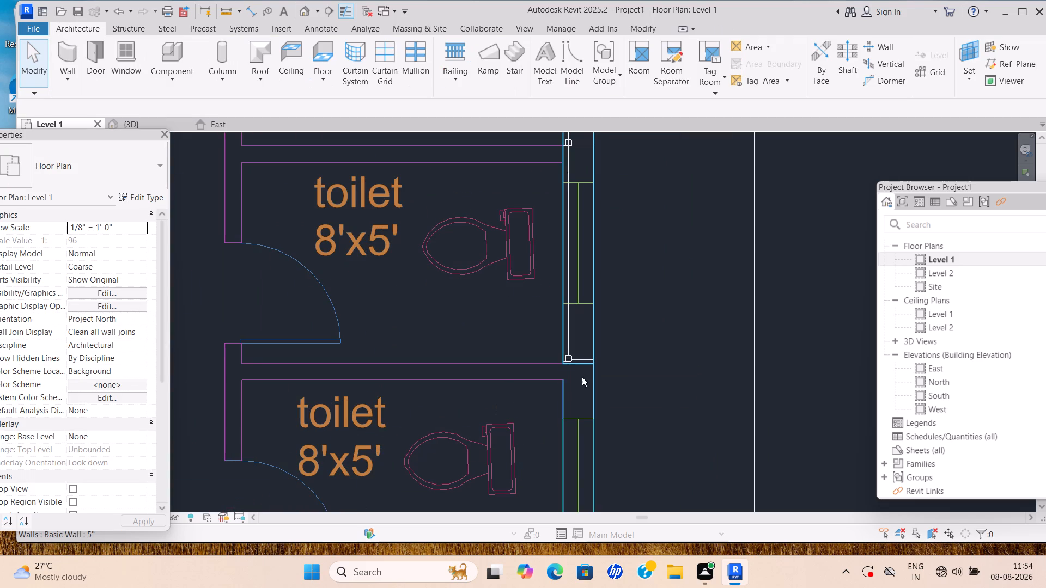
left_click(569, 350)
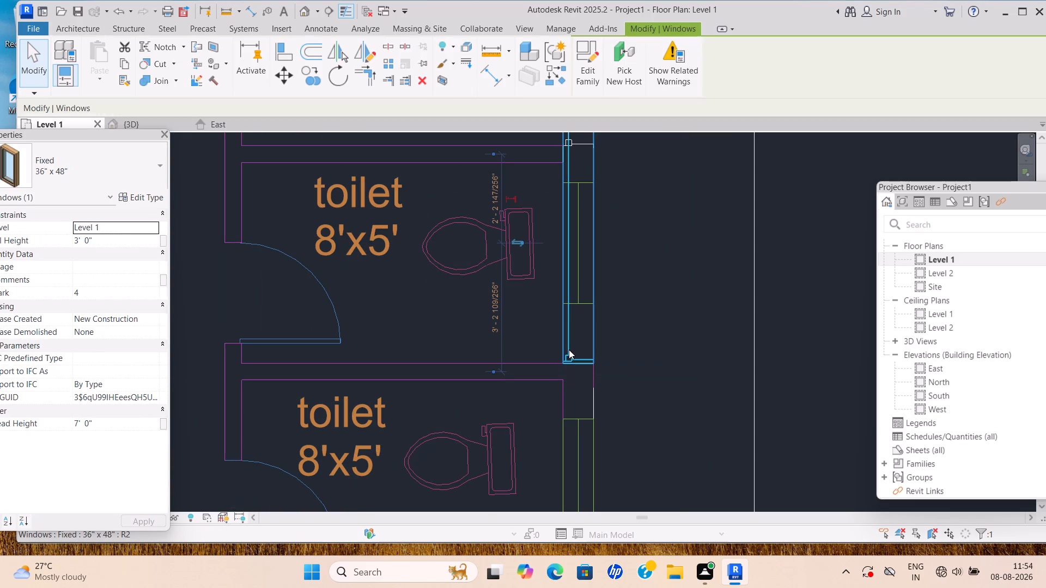
key("Delete")
scroll(551, 362, "down", 3)
middle_click_drag(557, 193, 560, 215)
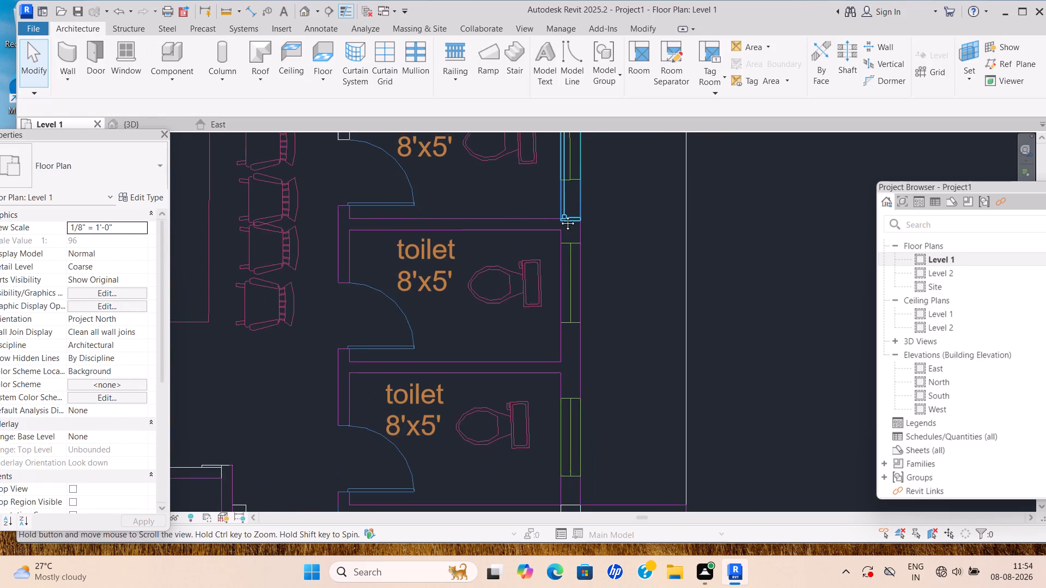
middle_click_drag(560, 215, 368, 457)
scroll(376, 443, "up", 1)
scroll(376, 375, "up", 4)
left_click(373, 322)
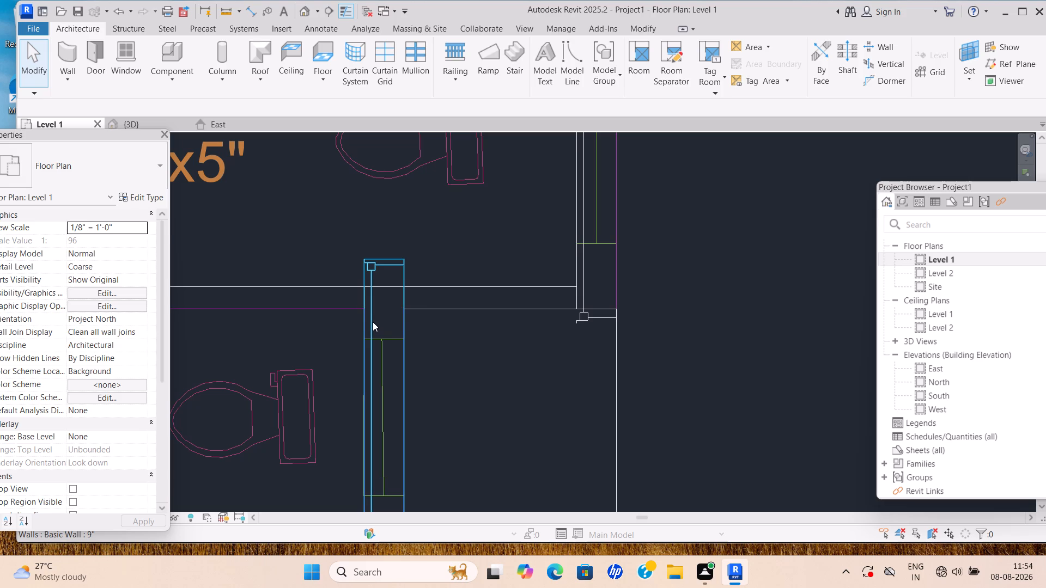
key("Delete")
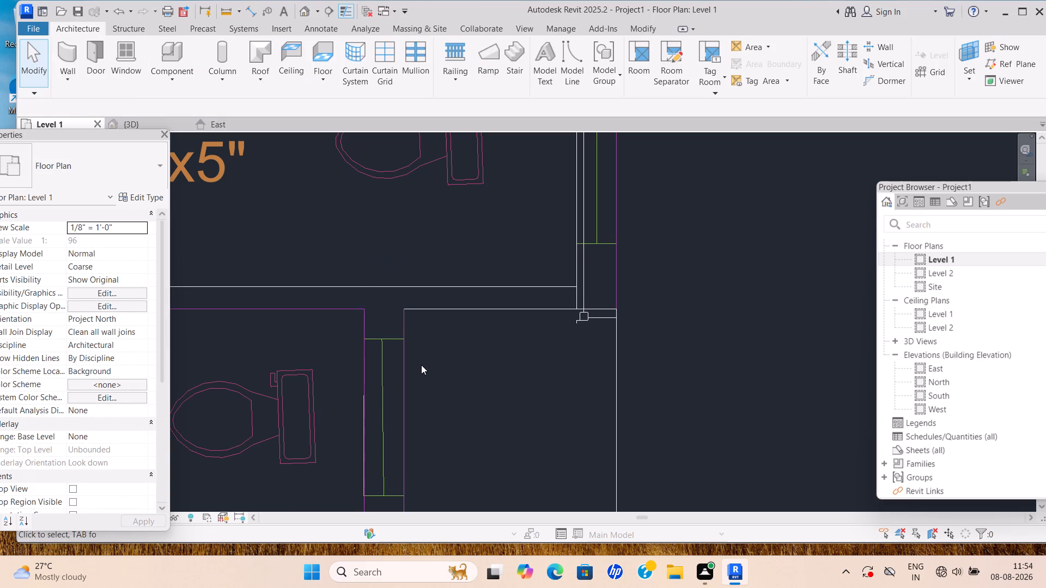
Delete the Fixed 36" x 48" window from the outer wall of the 10'x5" toilet.
scroll(484, 279, "down", 5)
middle_click_drag(464, 328, 259, 400)
scroll(342, 200, "up", 8)
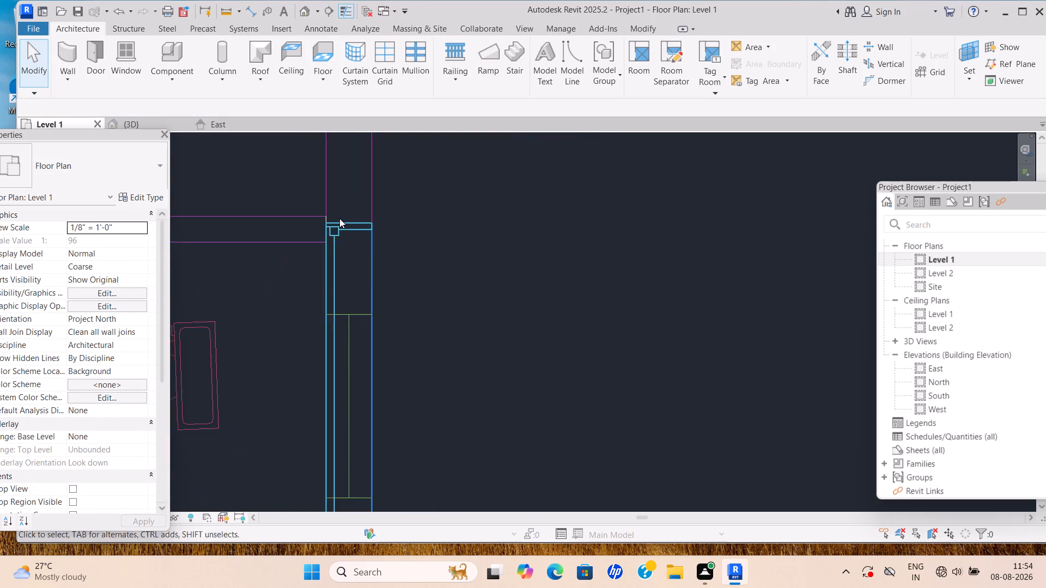
scroll(339, 218, "up", 3)
left_click(339, 237)
key("Delete")
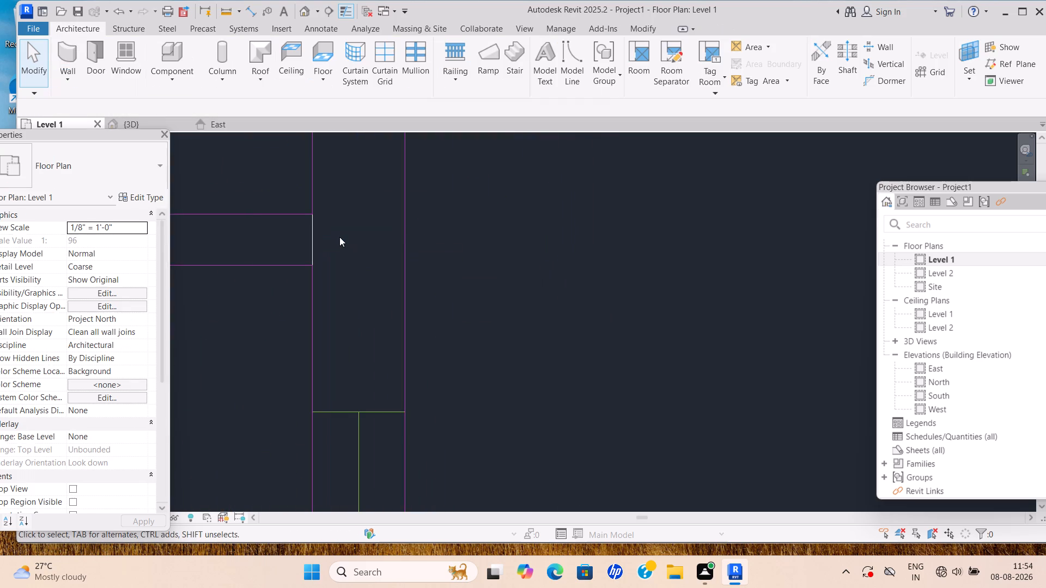
scroll(352, 248, "down", 13)
middle_click(351, 248)
scroll(351, 347, "up", 7)
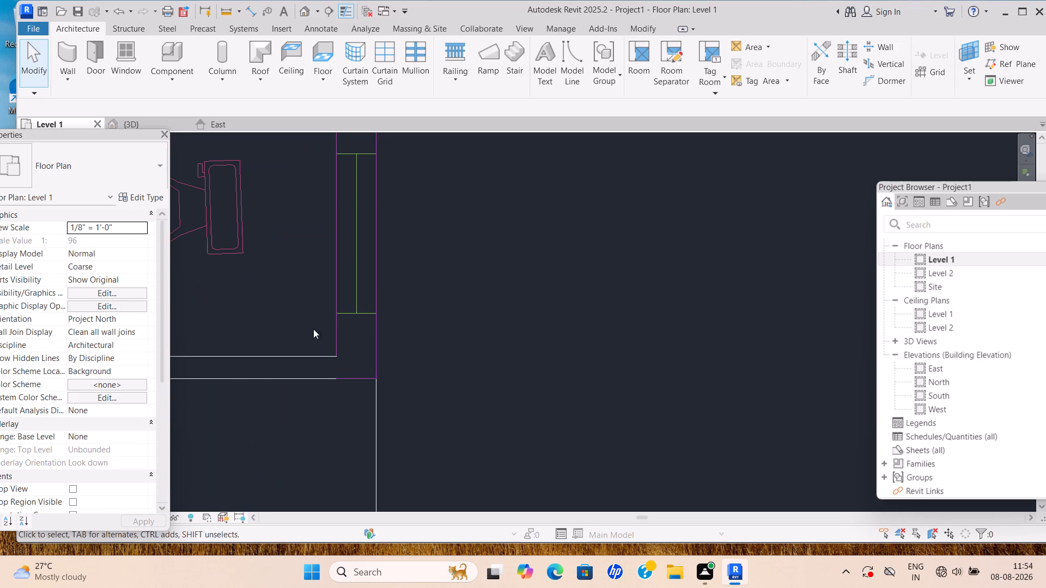
key("Escape")
Delete the Fixed 36" x 48" window from the conference room's outer wall.
scroll(248, 272, "down", 12)
middle_click_drag(267, 280, 430, 277)
middle_click_drag(186, 336, 378, 332)
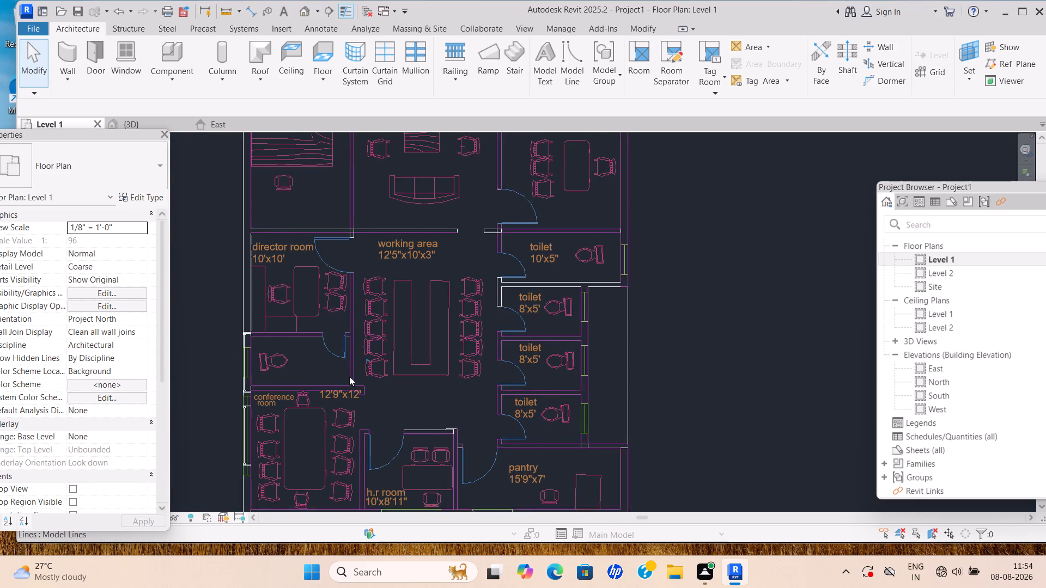
scroll(331, 388, "down", 1)
middle_click_drag(332, 388, 429, 268)
scroll(339, 315, "up", 12)
middle_click_drag(363, 326, 364, 326)
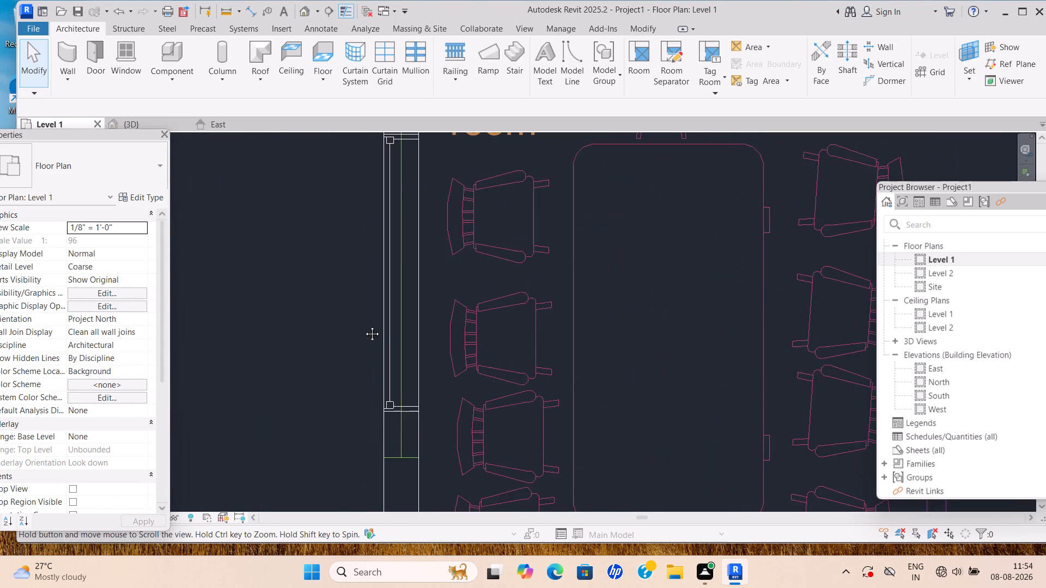
middle_click_drag(364, 326, 239, 351)
scroll(284, 421, "up", 5)
left_click(284, 440)
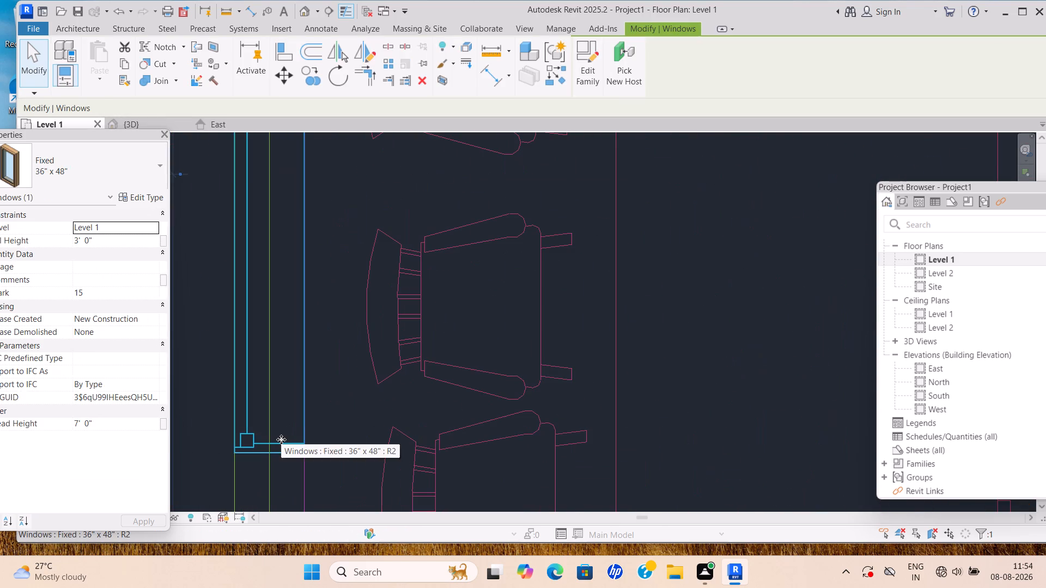
key("Delete")
Delete the Fixed 36" x 48" window from the outer wall of the toilet between the director room and conference room.
scroll(306, 322, "down", 13)
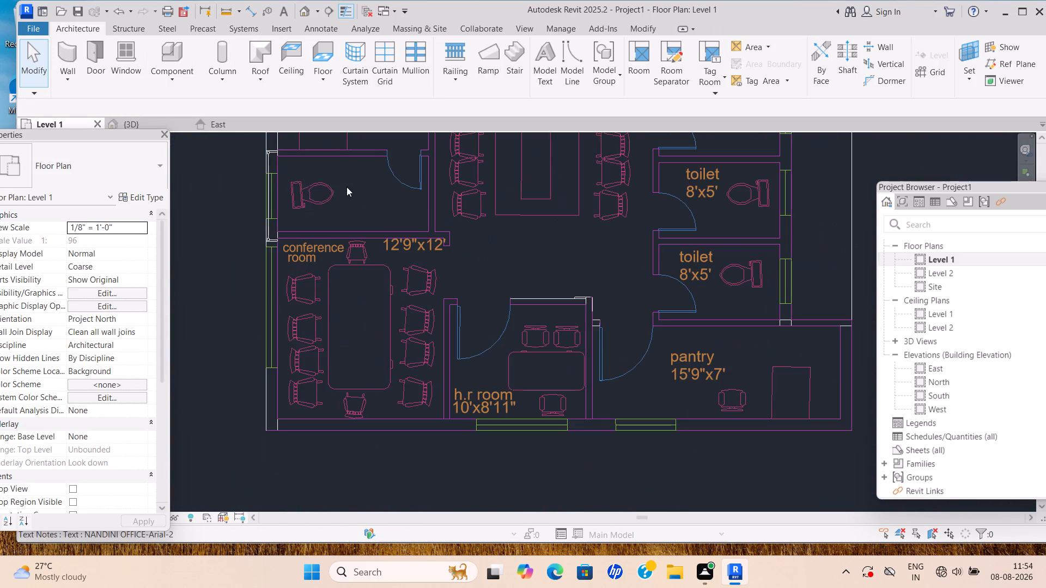
middle_click_drag(317, 205, 345, 294)
scroll(307, 243, "up", 13)
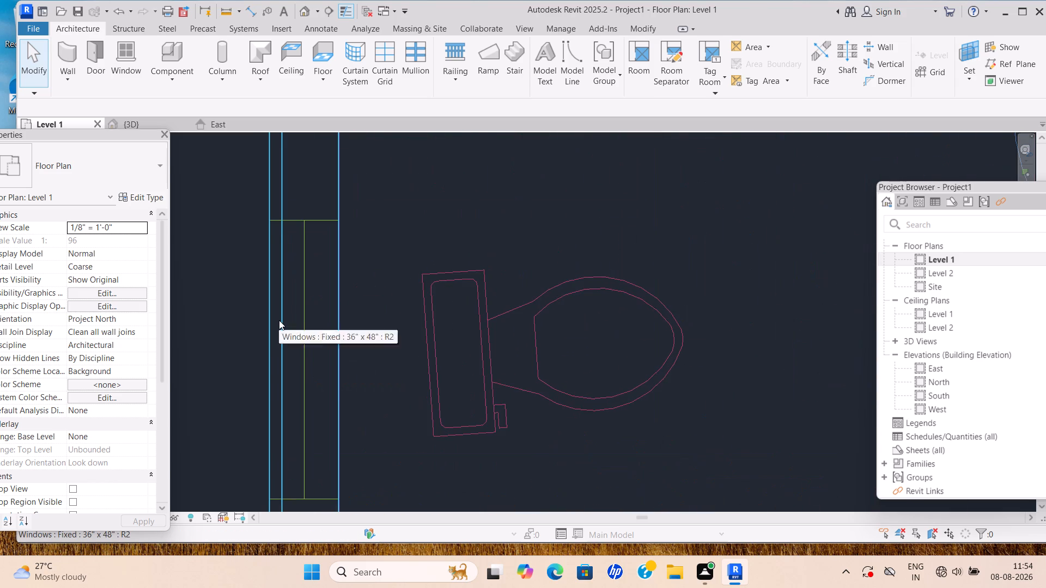
left_click(279, 320)
key("Delete")
scroll(287, 319, "down", 10)
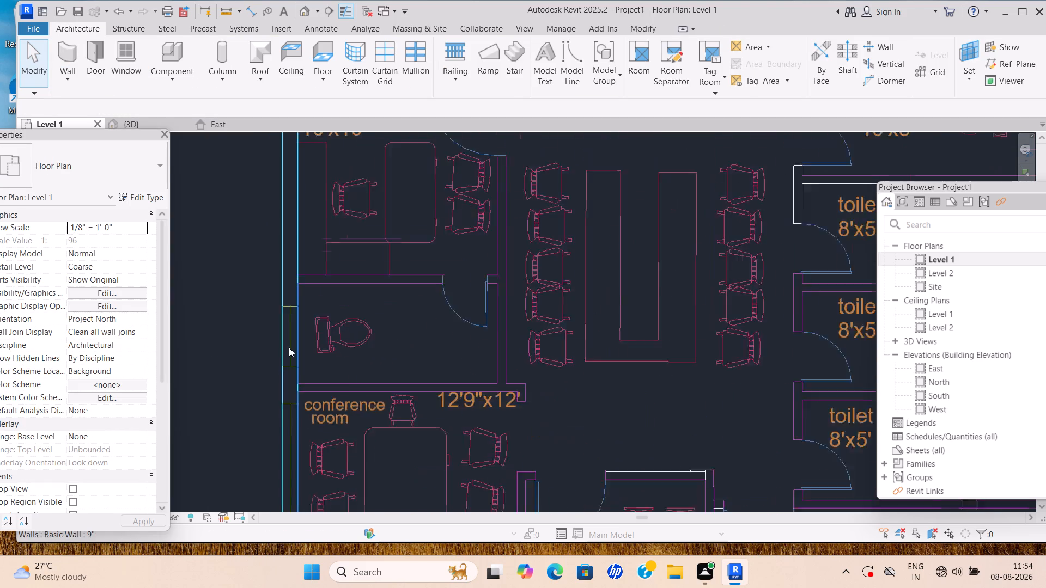
scroll(289, 347, "down", 2)
middle_click_drag(289, 347, 218, 389)
key("Escape")
Set the width of the Fixed 36" x 48" window type to 3' for the 10'x5" toilet's marked opening.
middle_click_drag(341, 295, 118, 287)
scroll(229, 311, "down", 1)
middle_click_drag(236, 314, 234, 353)
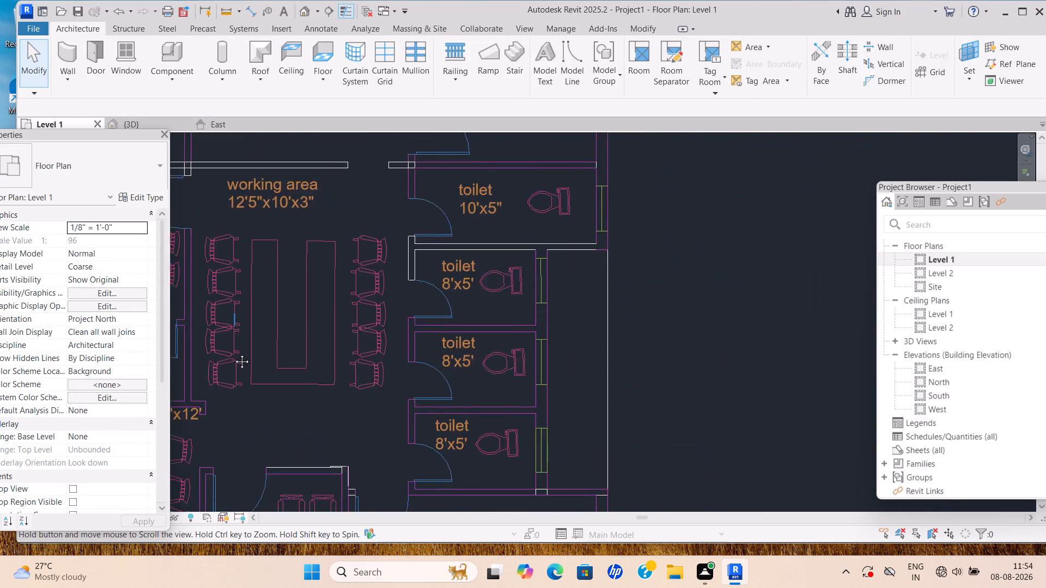
middle_click_drag(234, 353, 173, 401)
middle_click_drag(393, 296, 121, 317)
scroll(280, 306, "up", 5)
middle_click_drag(282, 306, 378, 285)
scroll(323, 301, "up", 7)
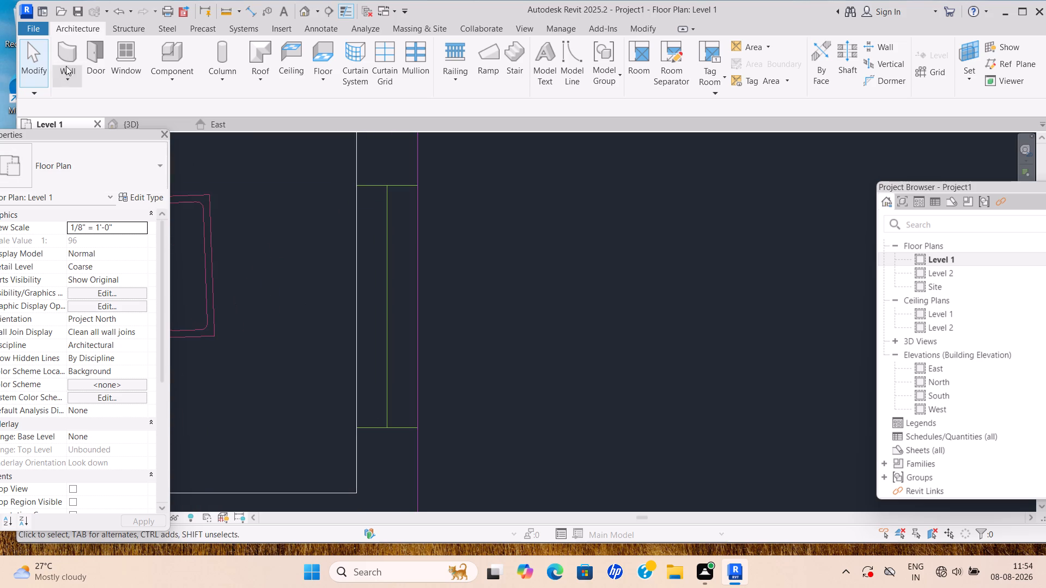
left_click(122, 73)
left_click(141, 193)
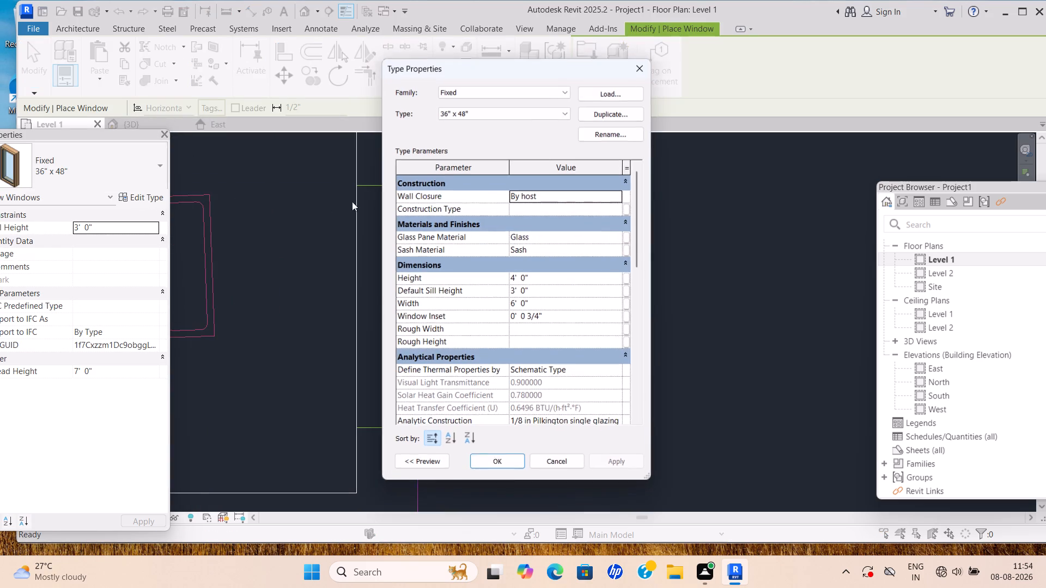
left_click(544, 303)
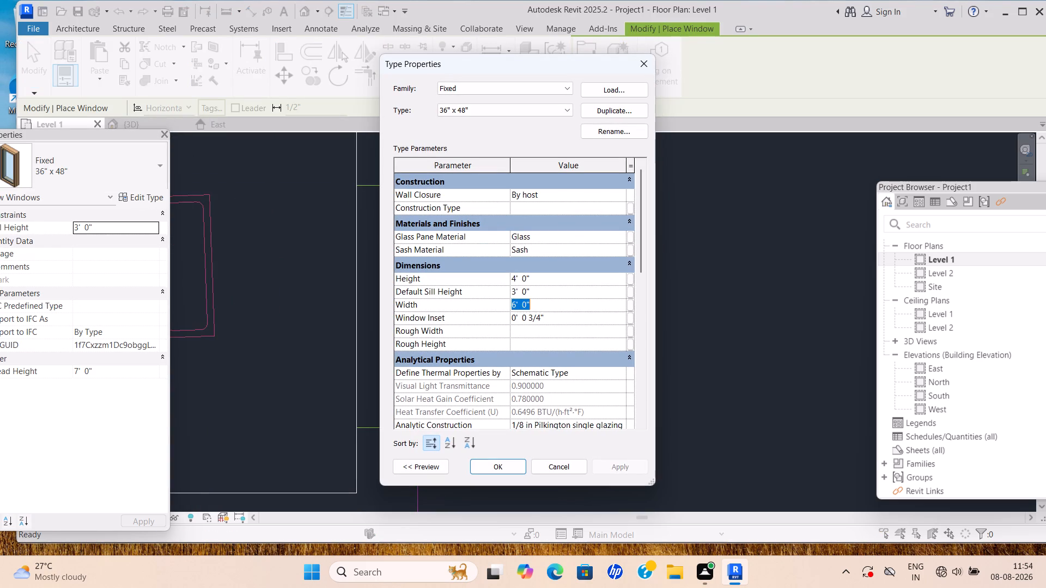
key("BackSpace")
key("BackSpace")
key("BackSpace")
key("BackSpace")
key("BackSpace")
key("BackSpace")
key("BackSpace")
key("BackSpace")
key("BackSpace")
key("BackSpace")
key("BackSpace")
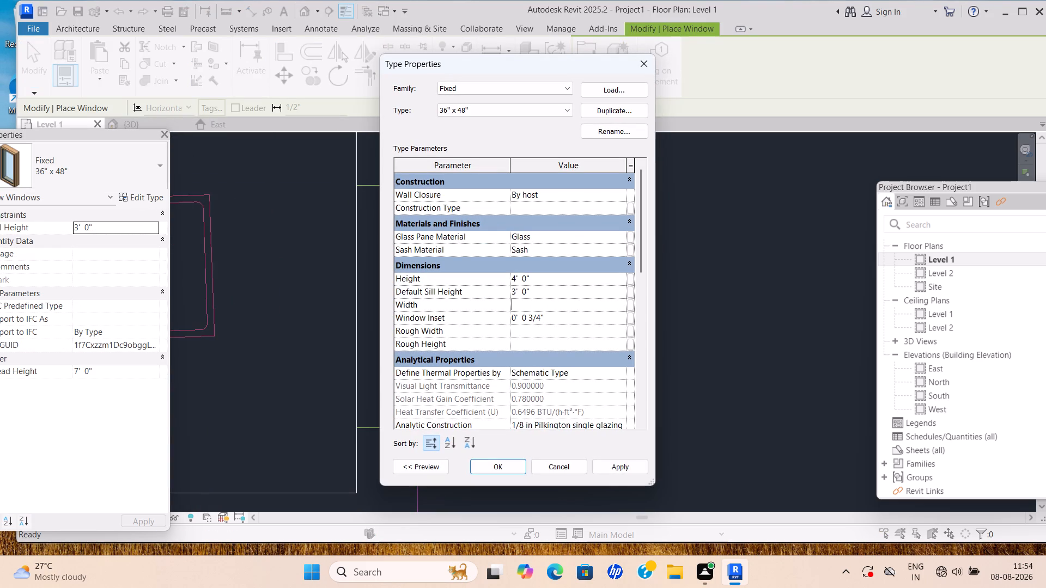
type("3'")
key("Return")
left_click(512, 467)
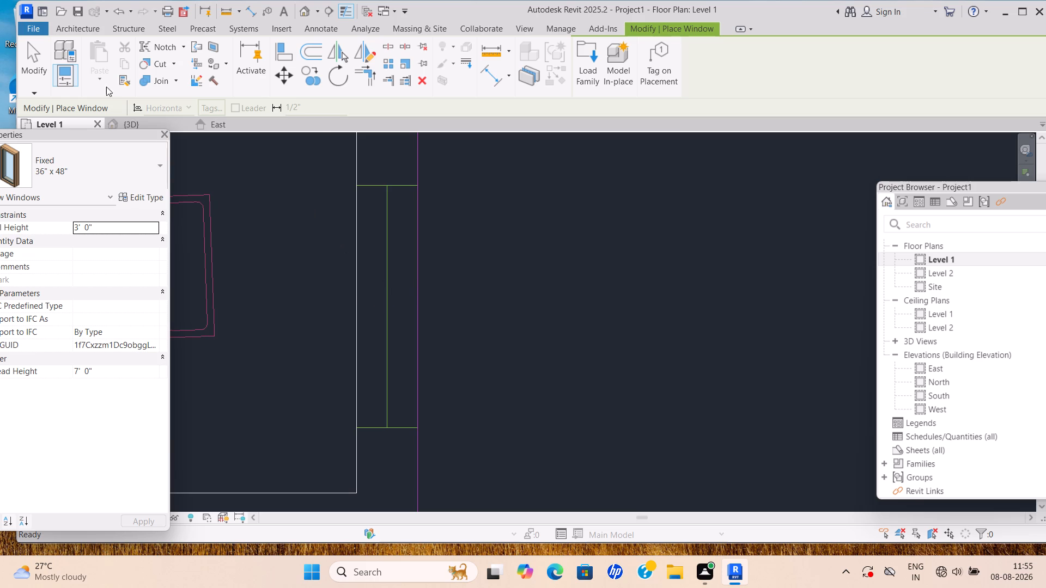
Place one Fixed 36" x 48" window in the 10'x5" toilet's outer wall at the green marked opening.
left_click(387, 298)
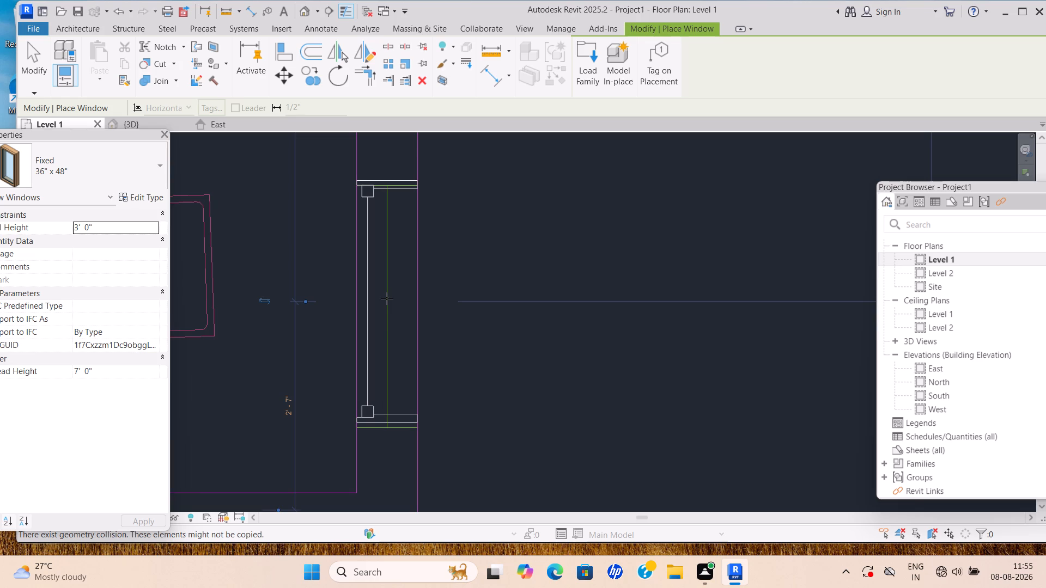
key("Escape")
key("Escape")
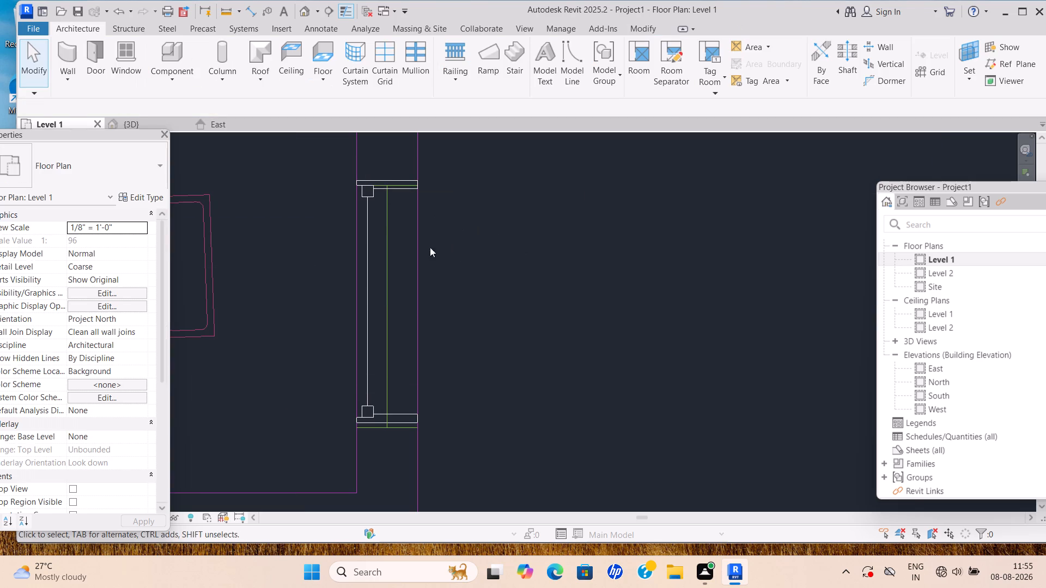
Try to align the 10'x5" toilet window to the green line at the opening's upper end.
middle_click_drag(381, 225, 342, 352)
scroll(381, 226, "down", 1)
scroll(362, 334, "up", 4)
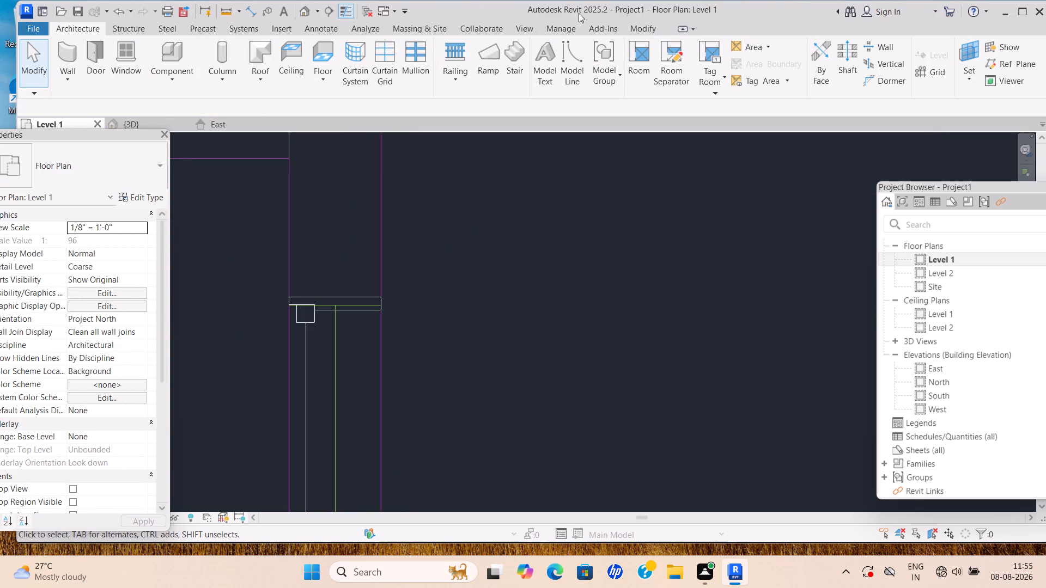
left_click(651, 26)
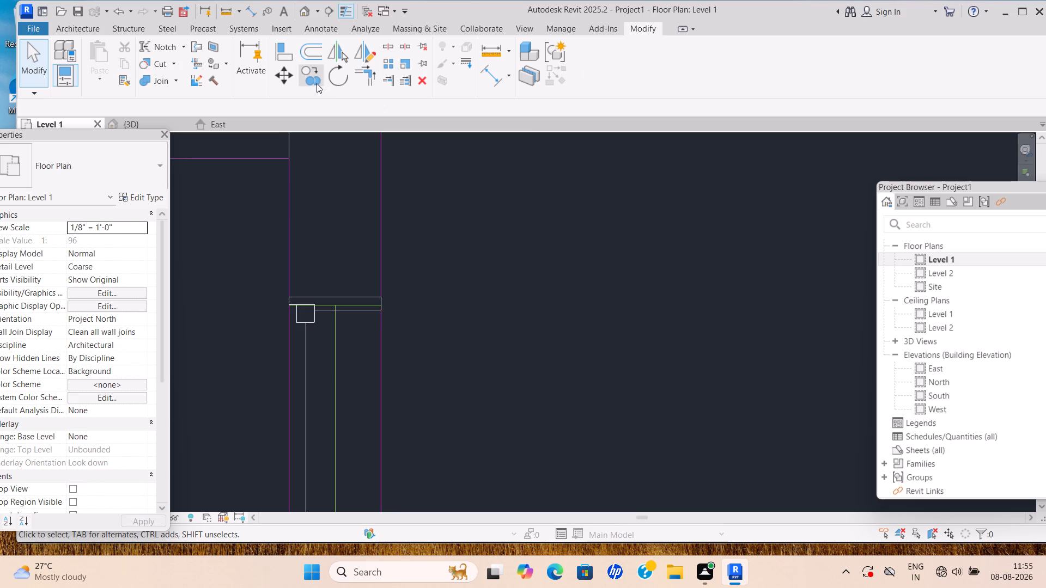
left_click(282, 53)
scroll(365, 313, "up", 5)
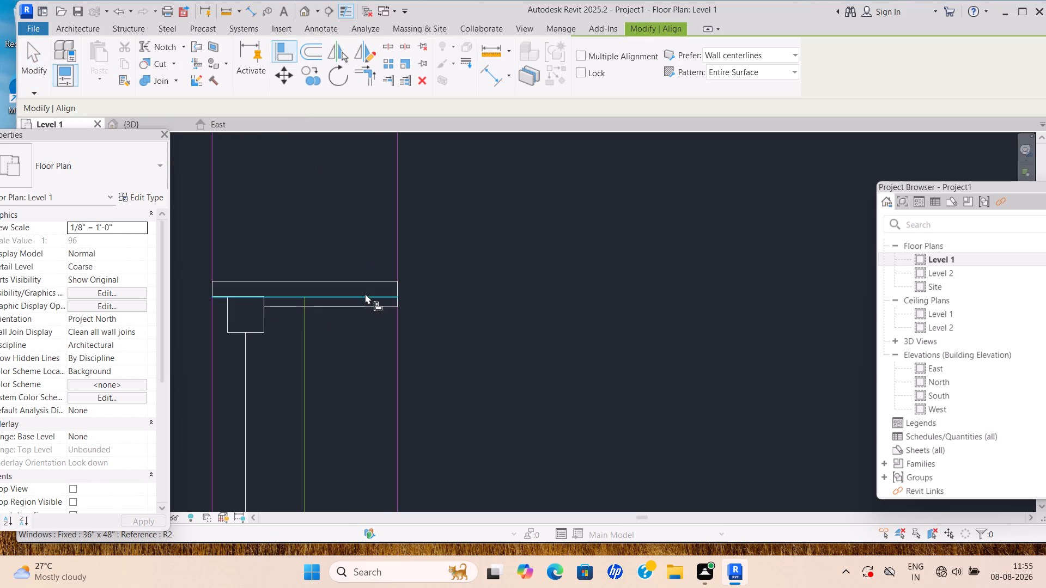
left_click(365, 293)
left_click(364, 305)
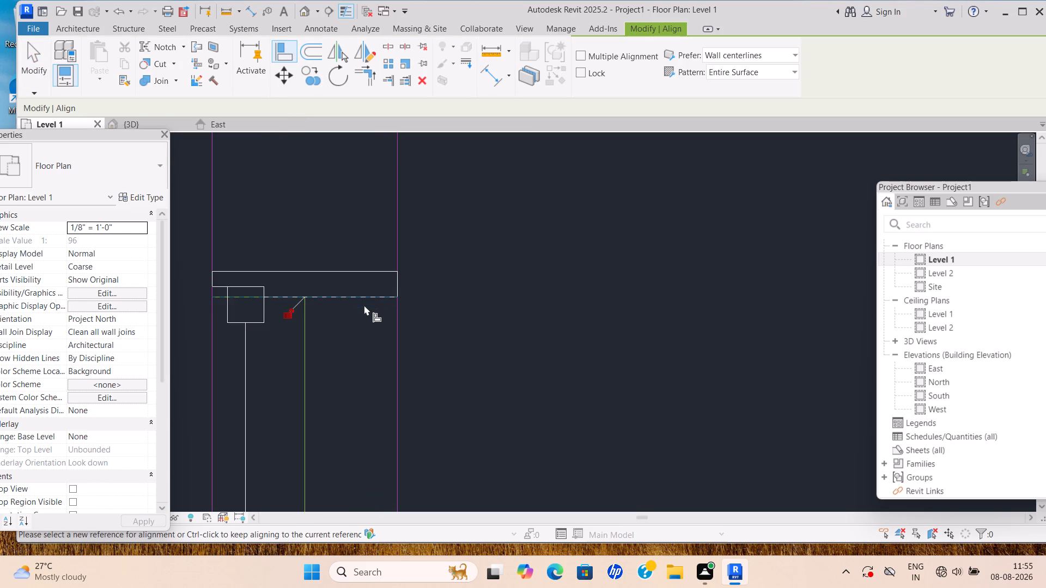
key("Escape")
Align the lower edge of the 10'x5" toilet's window with the green line at the opening's lower end.
scroll(364, 302, "down", 10)
middle_click_drag(376, 278, 380, 189)
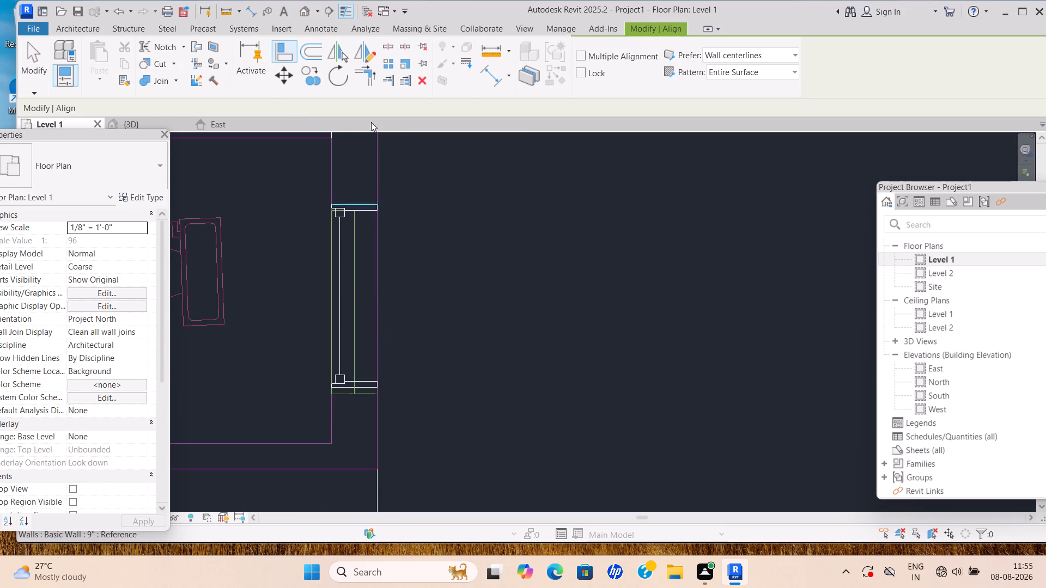
left_click(288, 59)
scroll(378, 403, "up", 4)
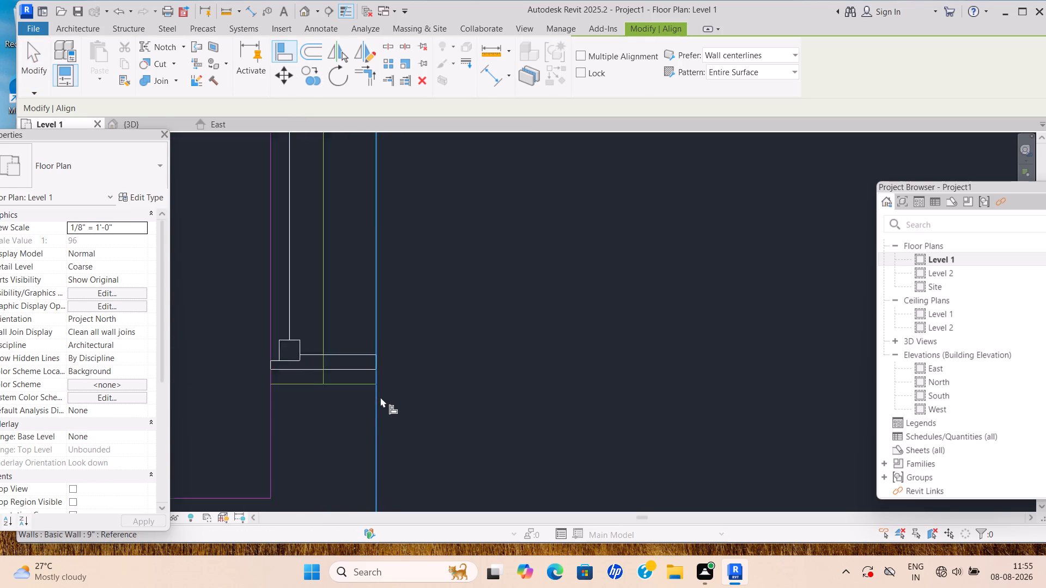
scroll(380, 397, "up", 8)
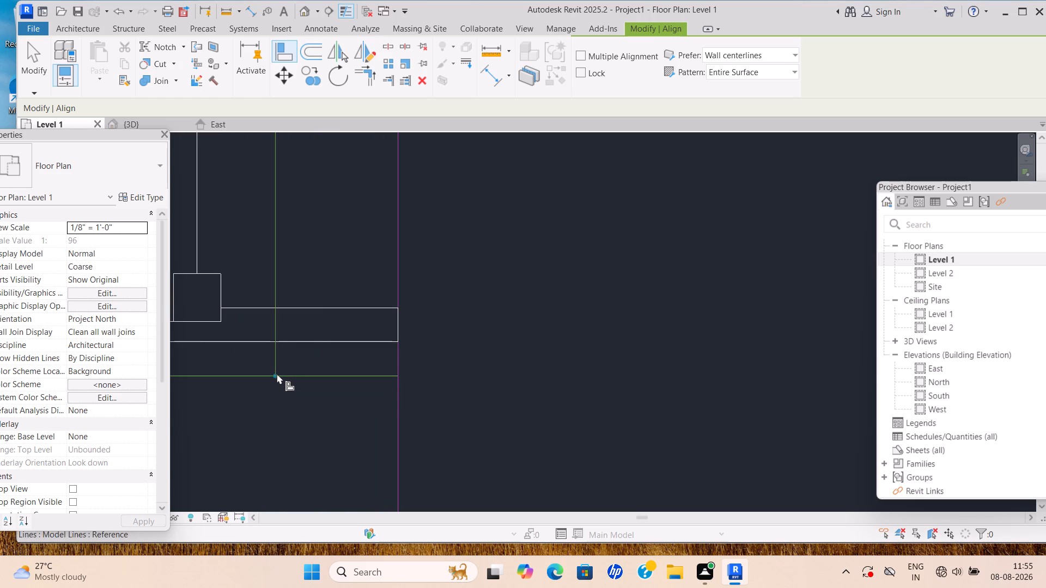
left_click(277, 373)
left_click(275, 340)
key("Escape")
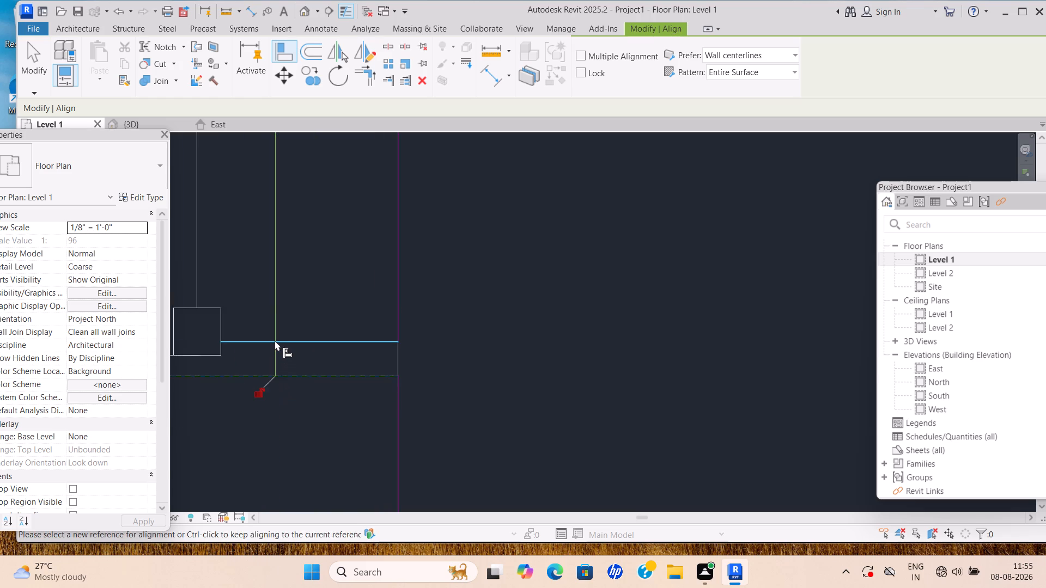
scroll(300, 360, "down", 13)
middle_click_drag(310, 365, 484, 314)
scroll(485, 371, "down", 2)
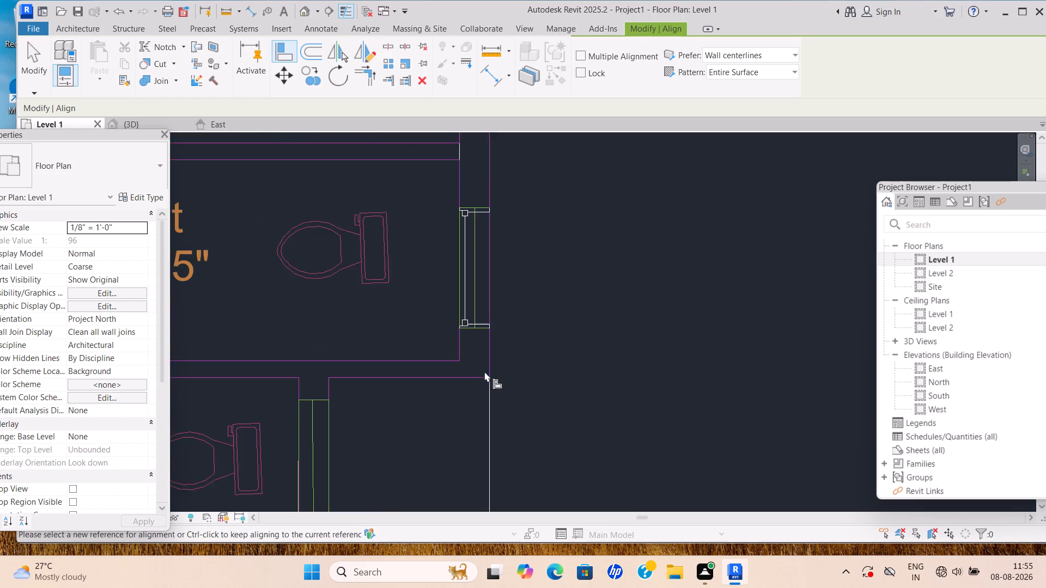
middle_click_drag(484, 371, 506, 289)
key("Escape")
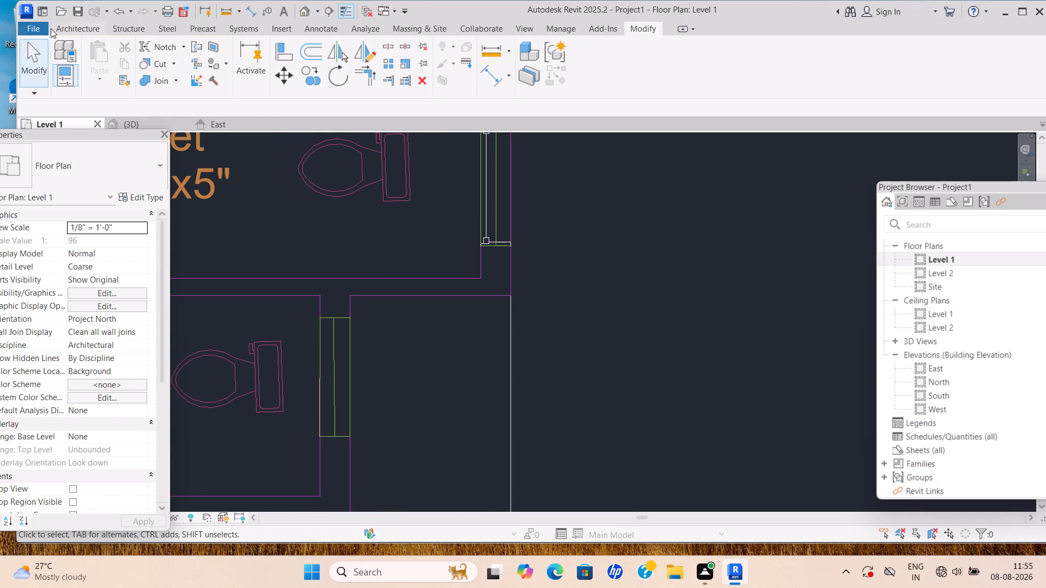
Set the width of the Fixed 36" x 48" window type to 3' for the 8'x5' toilets' marked openings.
left_click(80, 29)
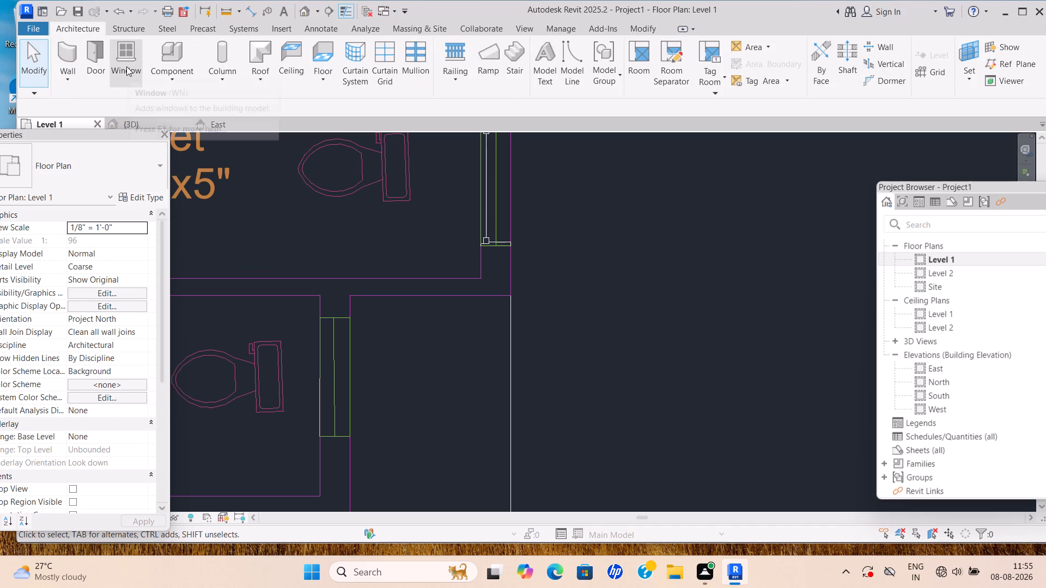
left_click(126, 66)
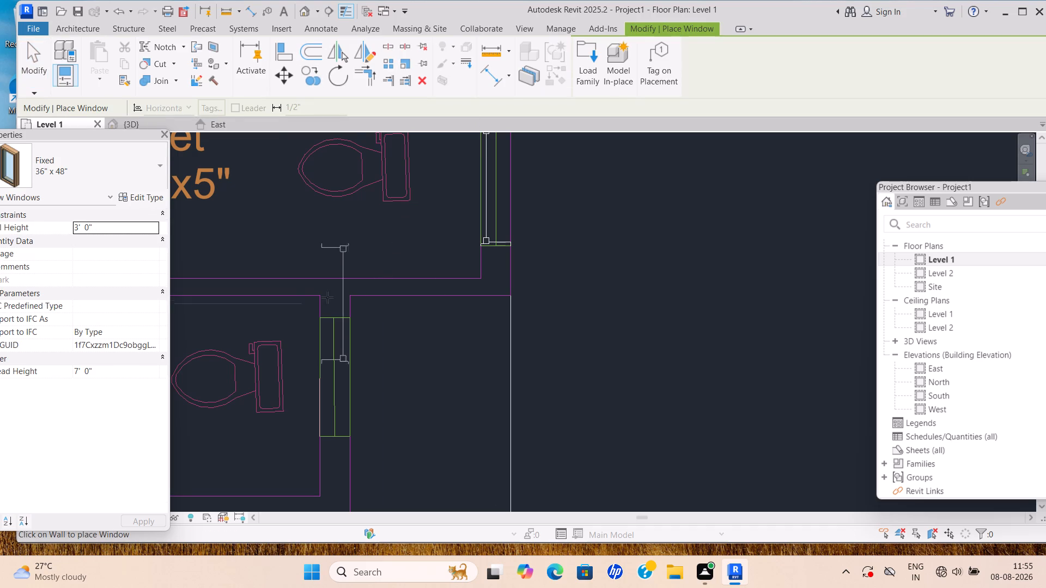
left_click(150, 197)
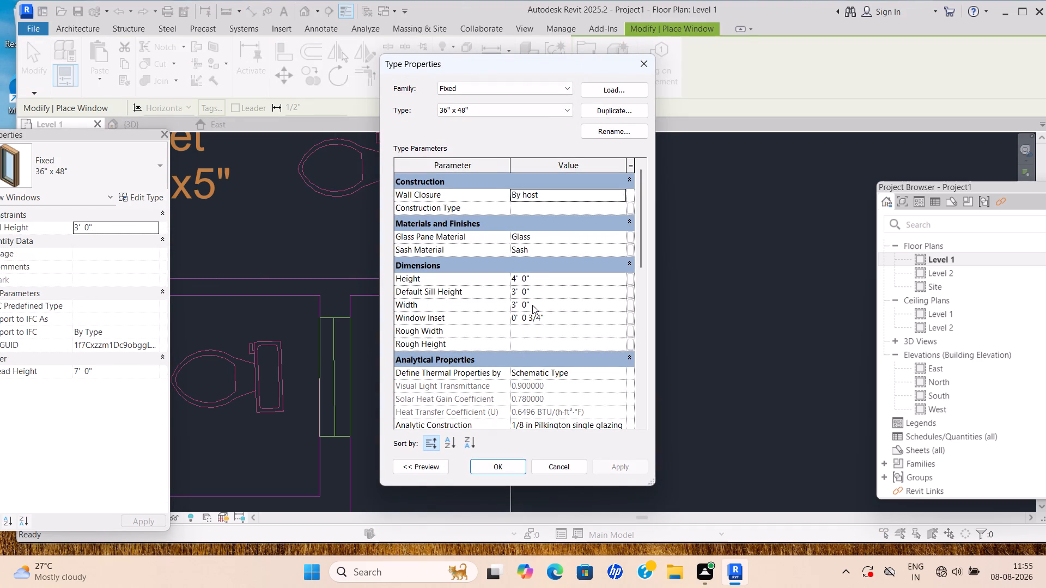
left_click(532, 304)
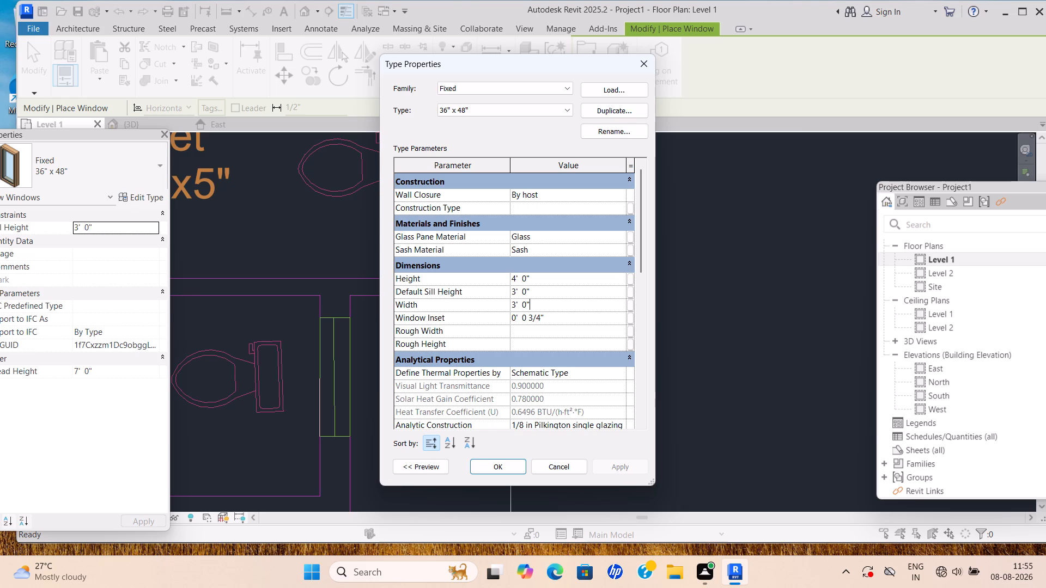
key("BackSpace")
key("BackSpace")
key("BackSpace")
key("BackSpace")
key("BackSpace")
key("BackSpace")
key("BackSpace")
key("BackSpace")
key("BackSpace")
key("BackSpace")
key("BackSpace")
key("BackSpace")
key("BackSpace")
key("BackSpace")
key("BackSpace")
type("3'")
key("Return")
left_click(502, 466)
Place one Fixed 36" x 48" window at the green marked opening in the outer wall of each of the three 8'x5' toilets.
scroll(481, 459, "down", 3)
middle_click_drag(504, 438, 574, 399)
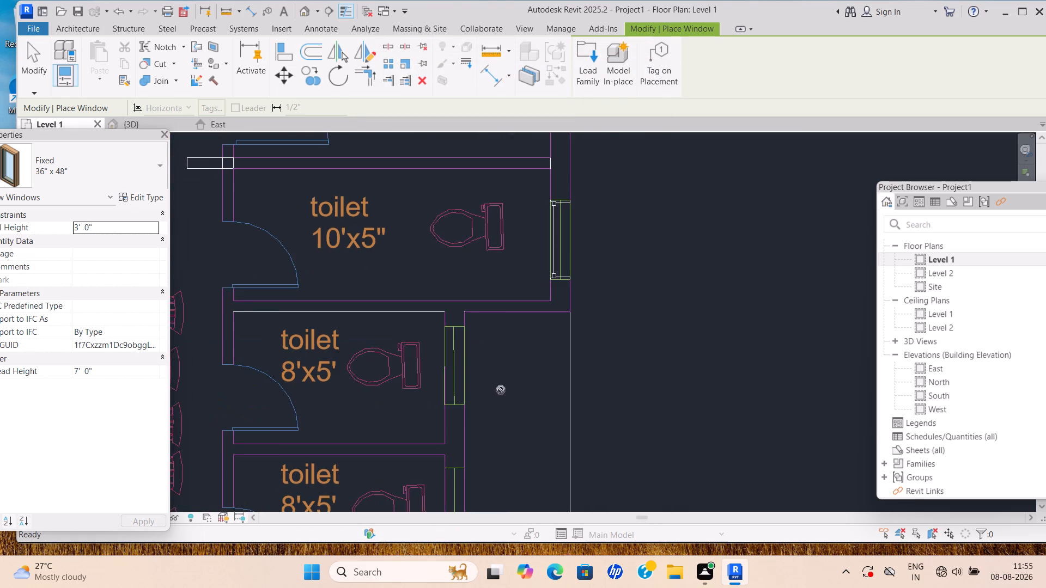
scroll(465, 377, "up", 4)
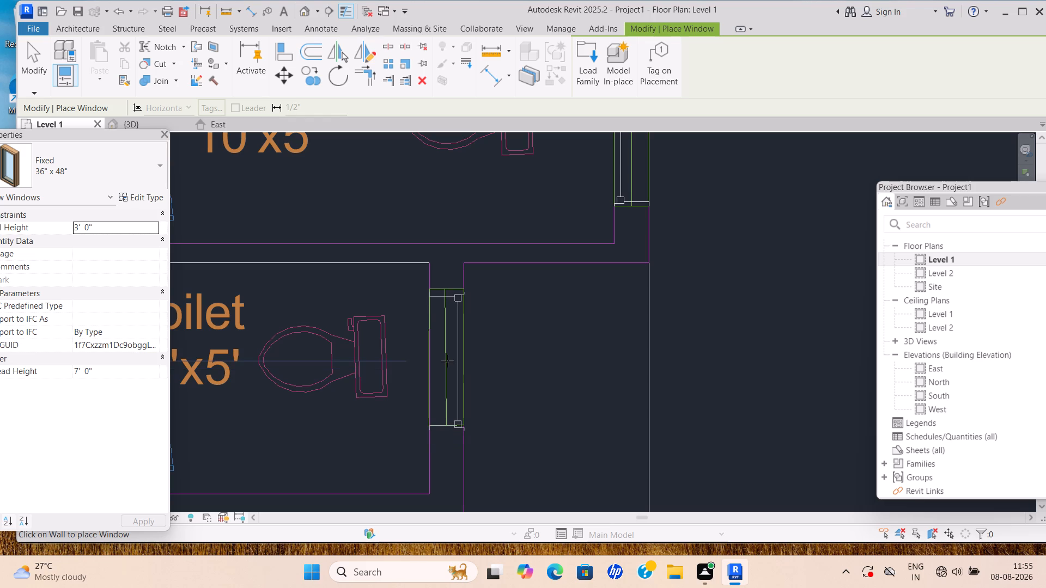
left_click(450, 361)
scroll(469, 424, "down", 3)
middle_click_drag(469, 424, 529, 252)
scroll(488, 386, "up", 6)
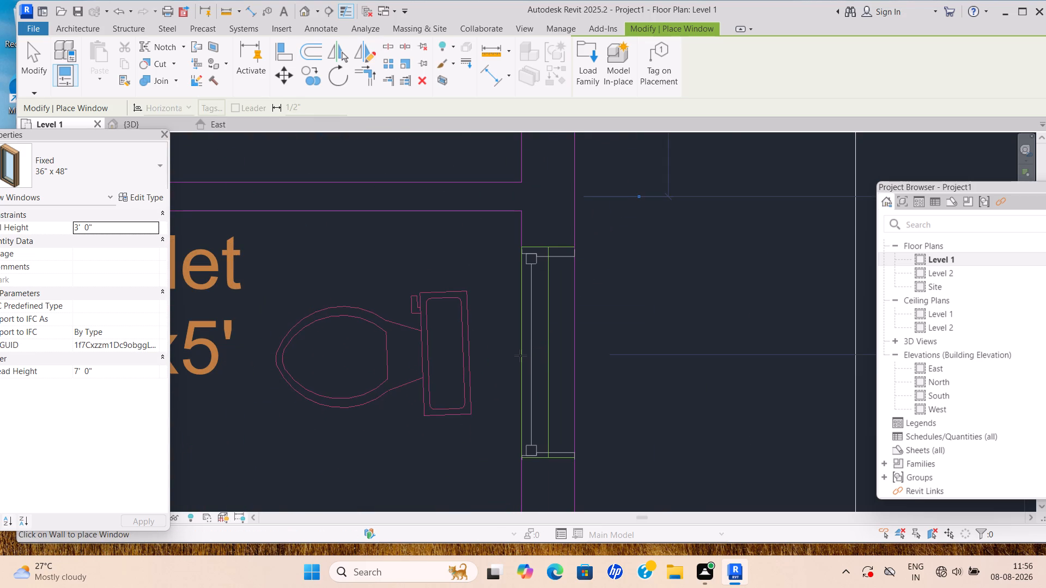
left_click(524, 349)
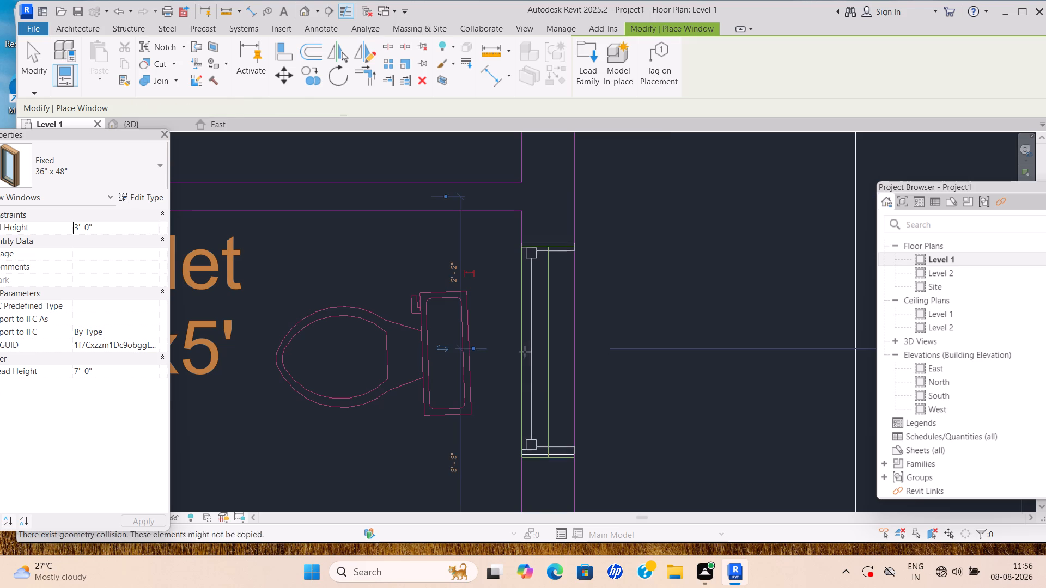
scroll(540, 402, "down", 3)
middle_click_drag(540, 399, 537, 230)
middle_click_drag(543, 359, 528, 203)
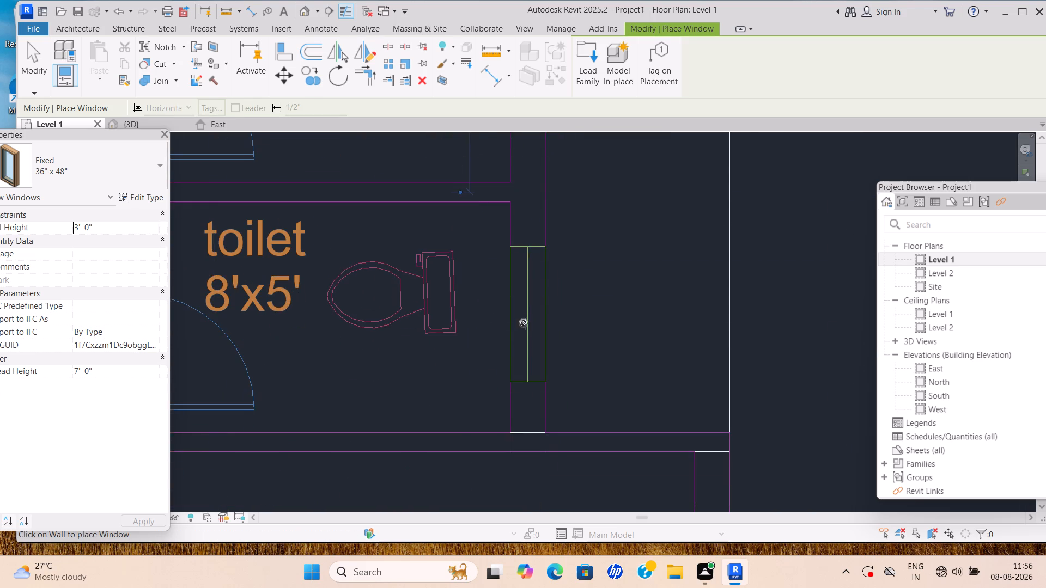
scroll(525, 321, "up", 6)
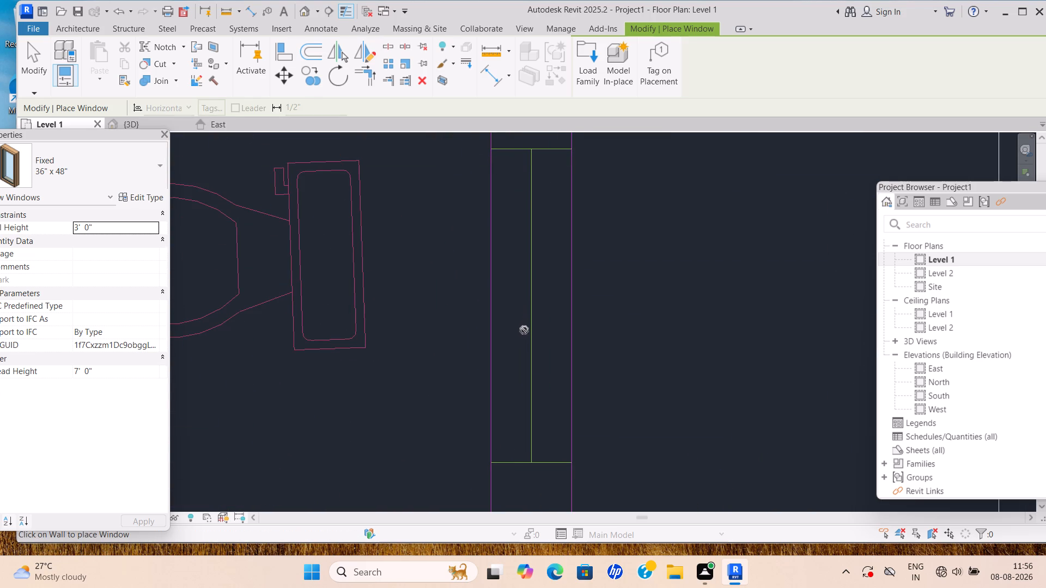
scroll(515, 322, "down", 2)
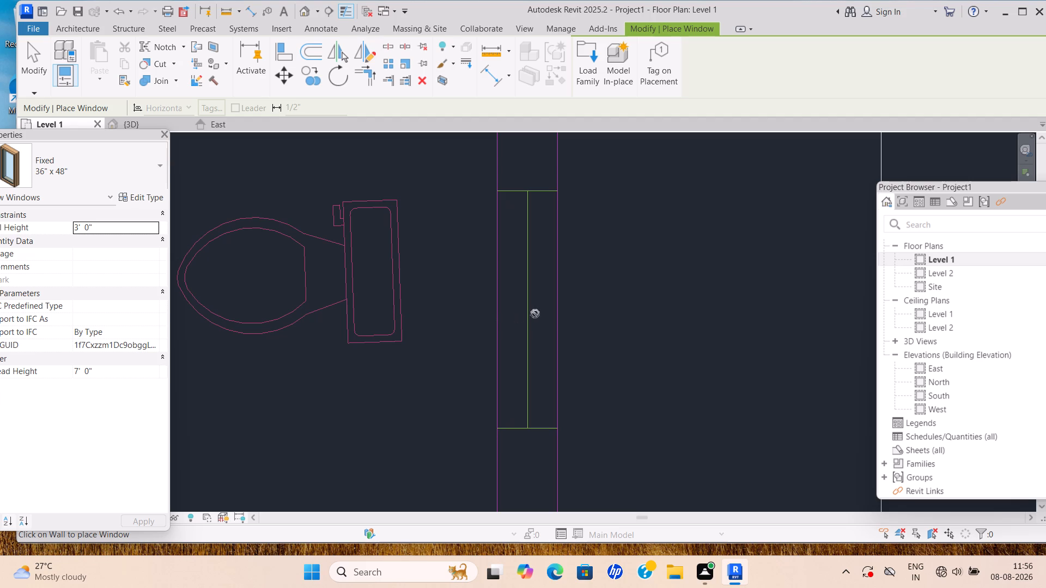
left_click(522, 318)
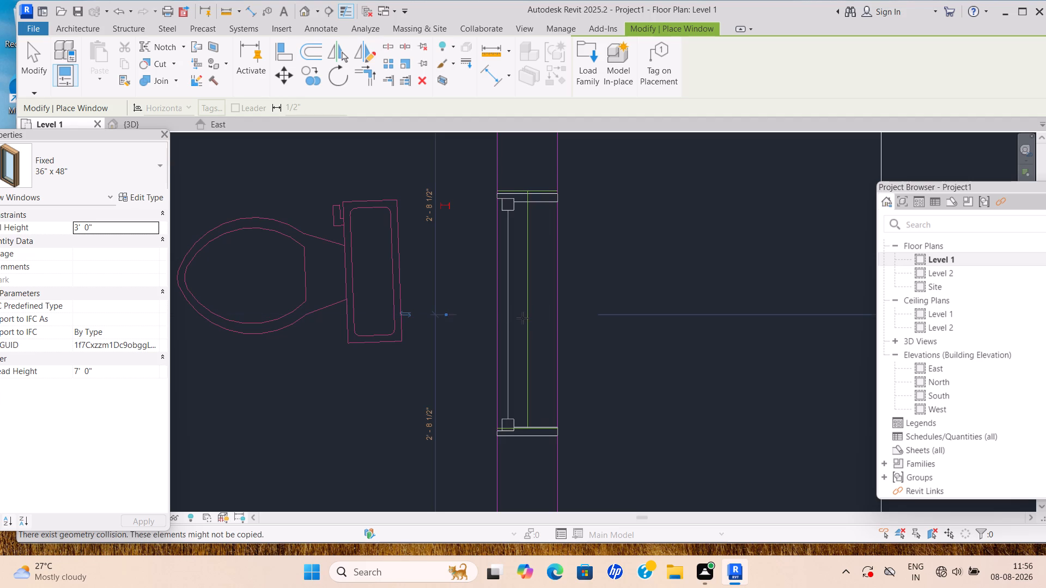
key("Escape")
key("Escape")
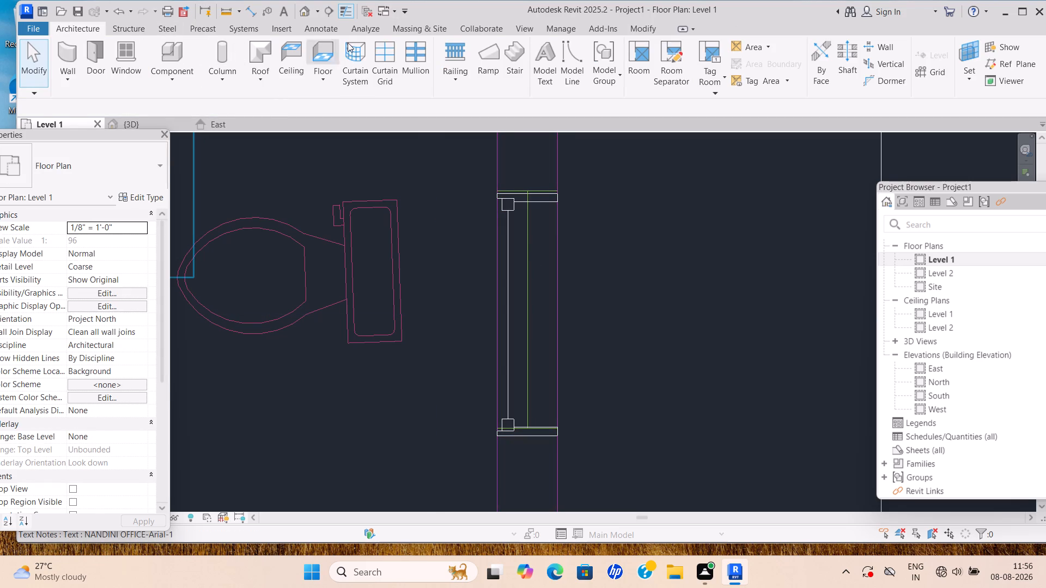
Align the upper edge of the lowest 8'x5' toilet's window with the green line at the opening's upper end.
left_click(653, 28)
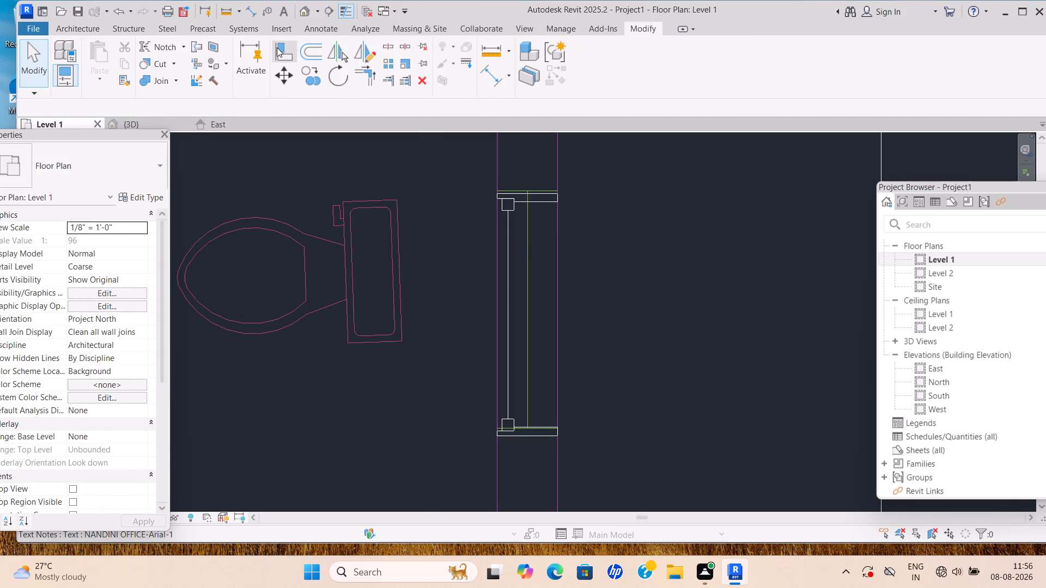
left_click(281, 57)
scroll(530, 385, "up", 4)
scroll(527, 380, "down", 4)
middle_click_drag(527, 182, 516, 322)
scroll(538, 327, "up", 6)
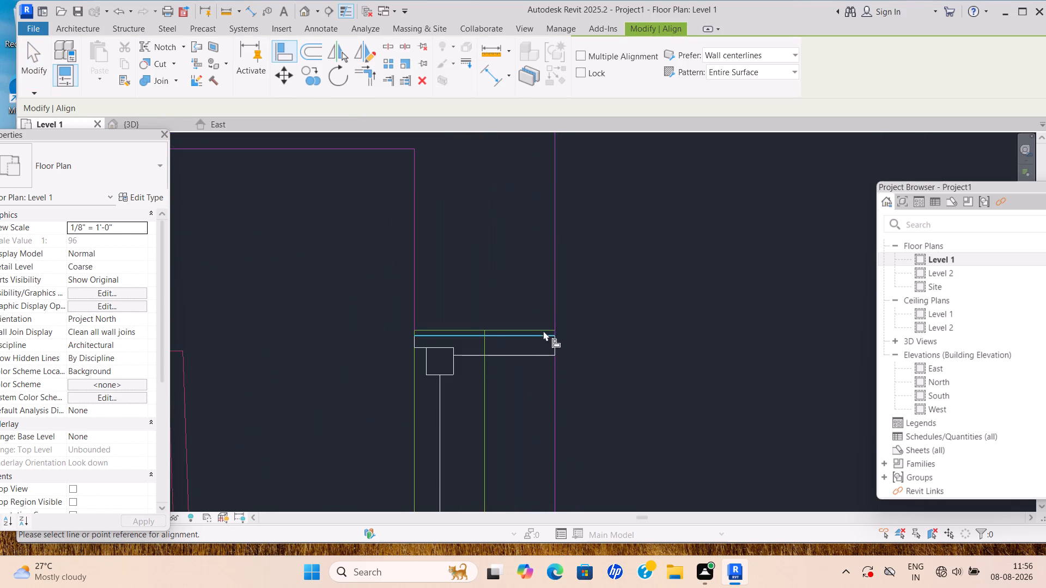
scroll(489, 332, "up", 6)
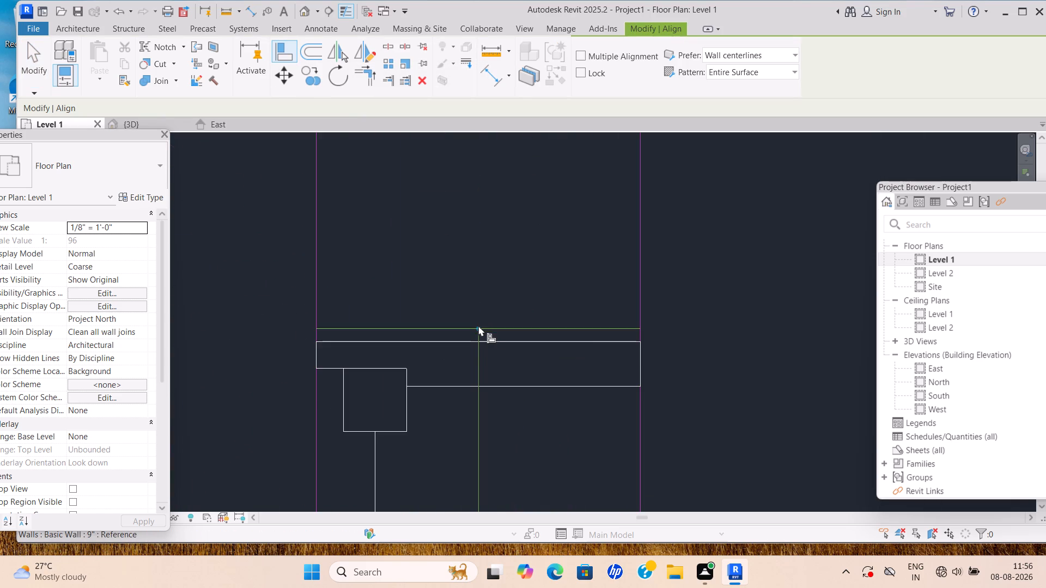
left_click(478, 326)
left_click(481, 339)
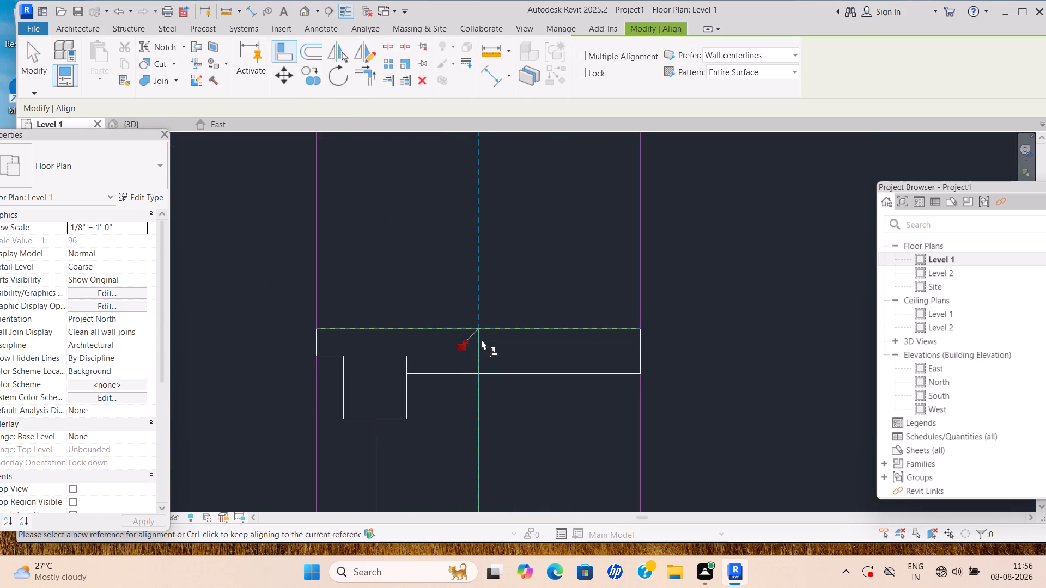
key("Escape")
scroll(484, 299, "down", 9)
middle_click_drag(485, 262, 459, 401)
key("Escape")
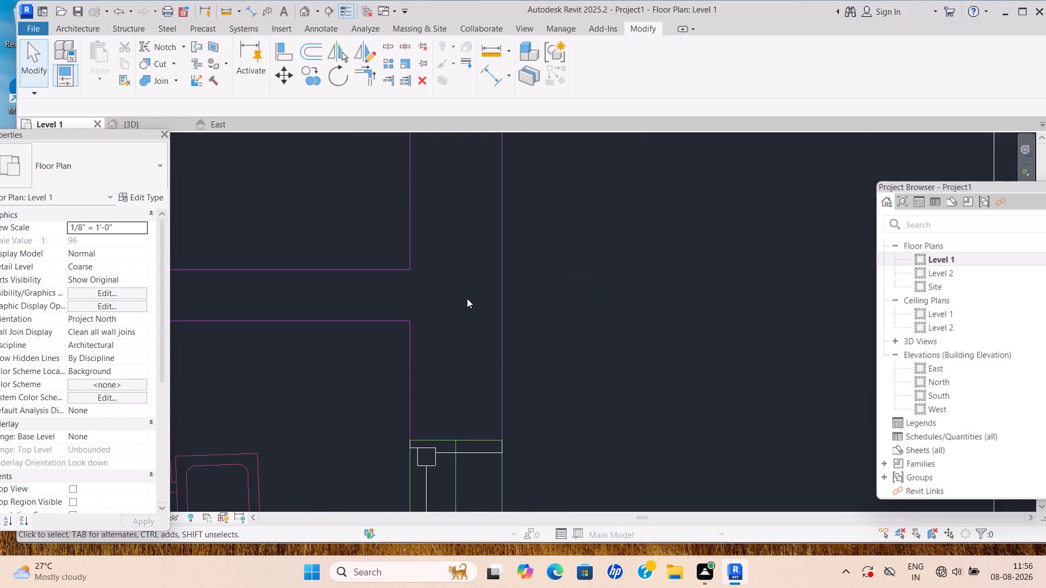
Align the lower edge of the middle 8'x5' toilet's window with the green line at the opening's lower end.
scroll(466, 235, "down", 2)
middle_click_drag(459, 344, 442, 467)
middle_click_drag(431, 283, 415, 421)
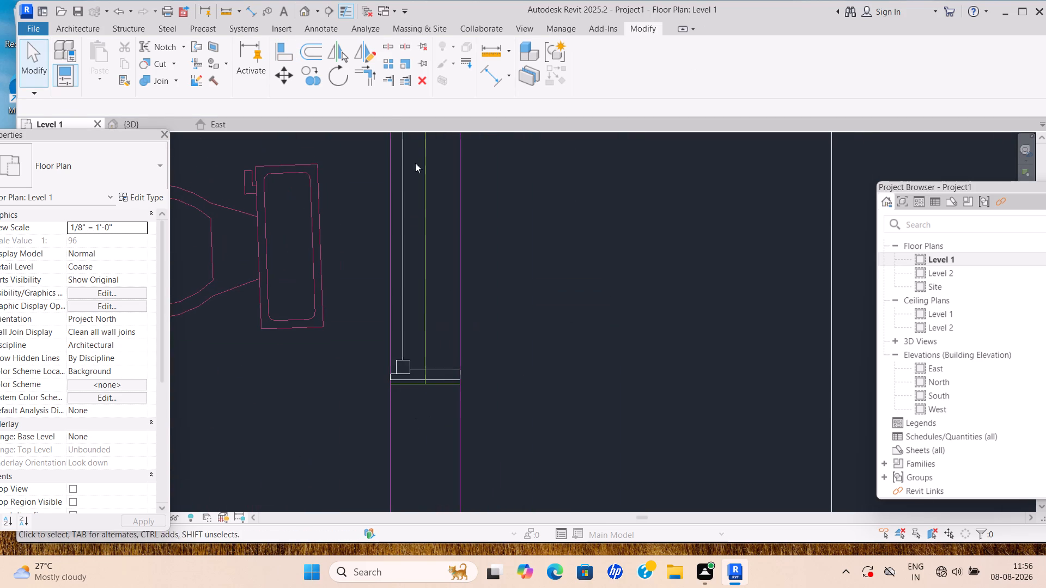
left_click(279, 55)
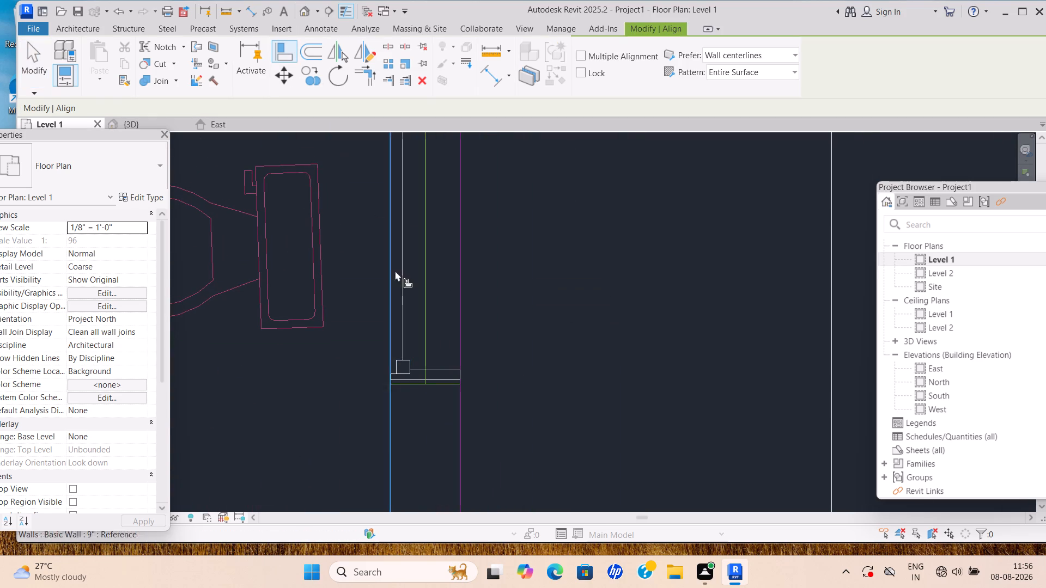
scroll(428, 336, "up", 2)
scroll(424, 393, "up", 4)
middle_click_drag(429, 394, 454, 330)
scroll(448, 349, "up", 6)
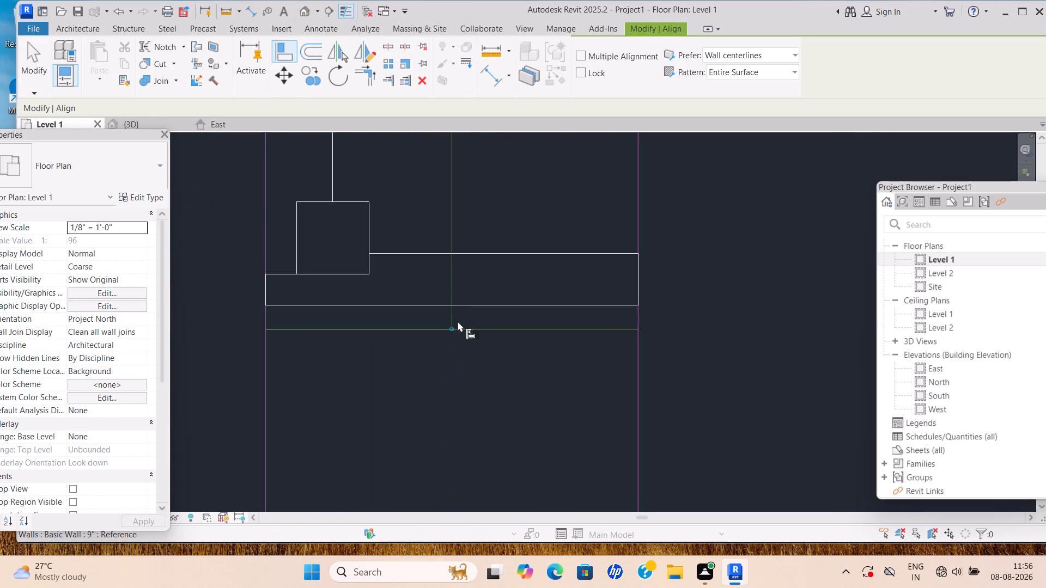
left_click(452, 303)
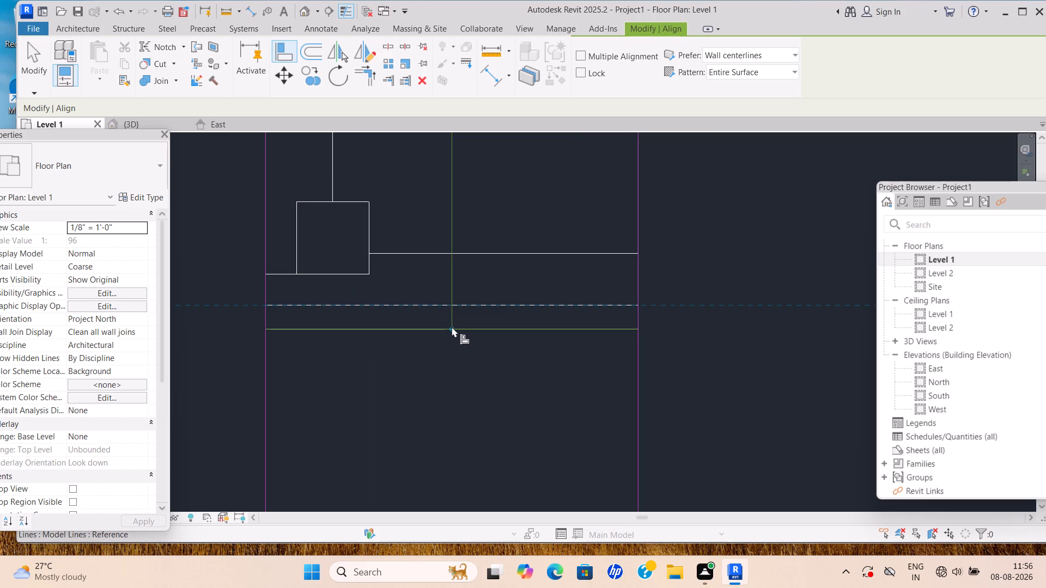
left_click(452, 327)
left_click(453, 327)
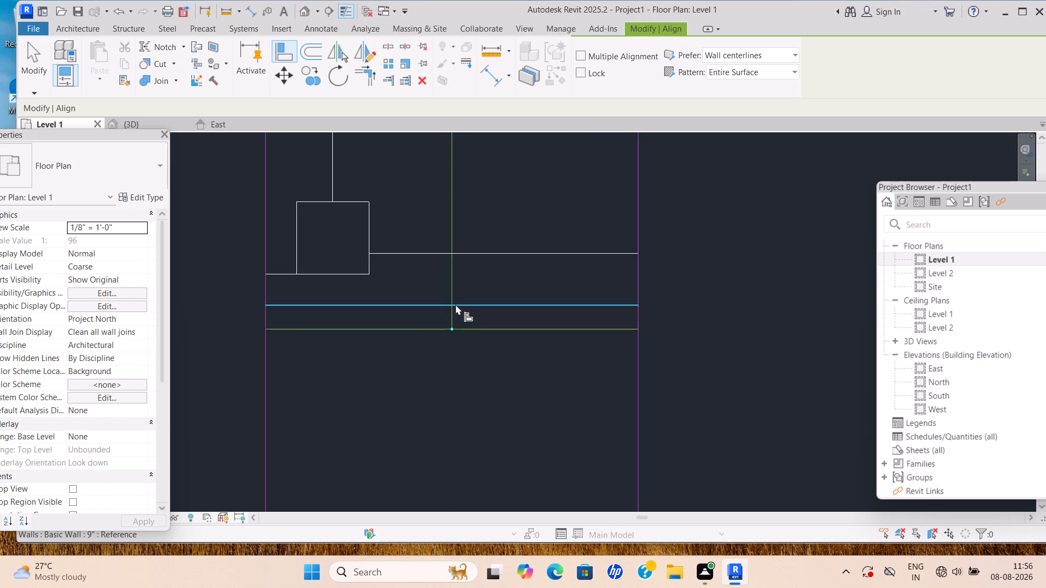
left_click(454, 302)
key("Escape")
Align the upper edge of the uppermost 8'x5' toilet's window with the green line at the opening's upper end.
scroll(473, 292, "down", 11)
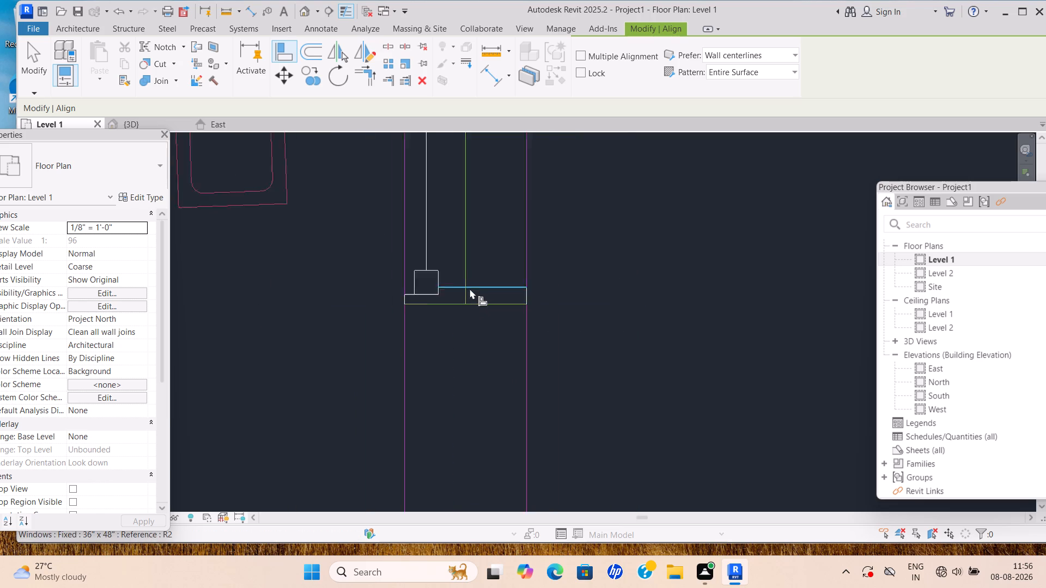
scroll(470, 289, "down", 2)
middle_click_drag(467, 272, 435, 422)
scroll(458, 284, "down", 2)
middle_click_drag(458, 284, 430, 405)
scroll(428, 338, "up", 3)
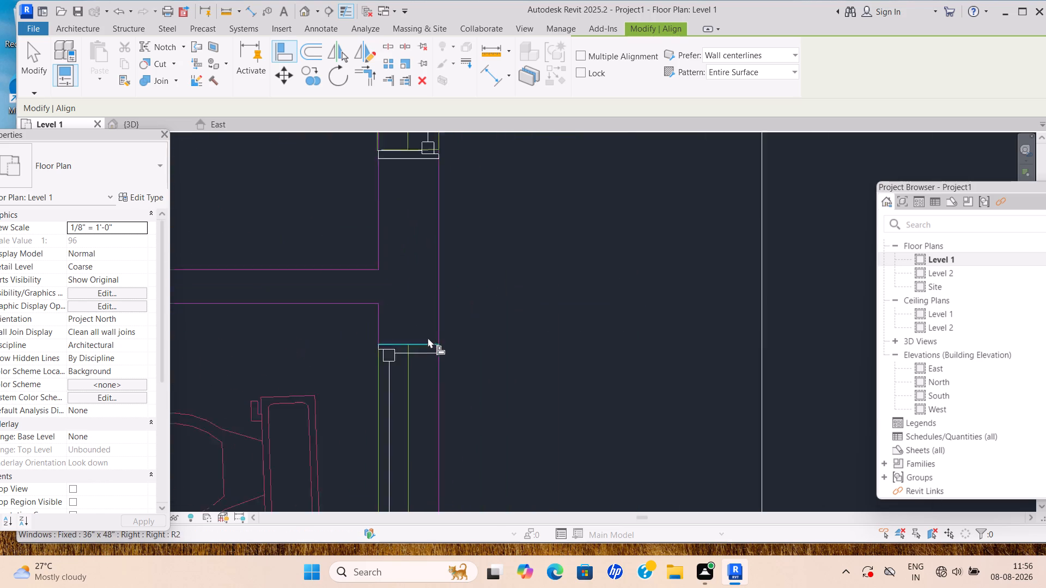
scroll(428, 338, "up", 1)
scroll(426, 281, "down", 6)
middle_click_drag(443, 237, 408, 421)
middle_click_drag(394, 274, 391, 367)
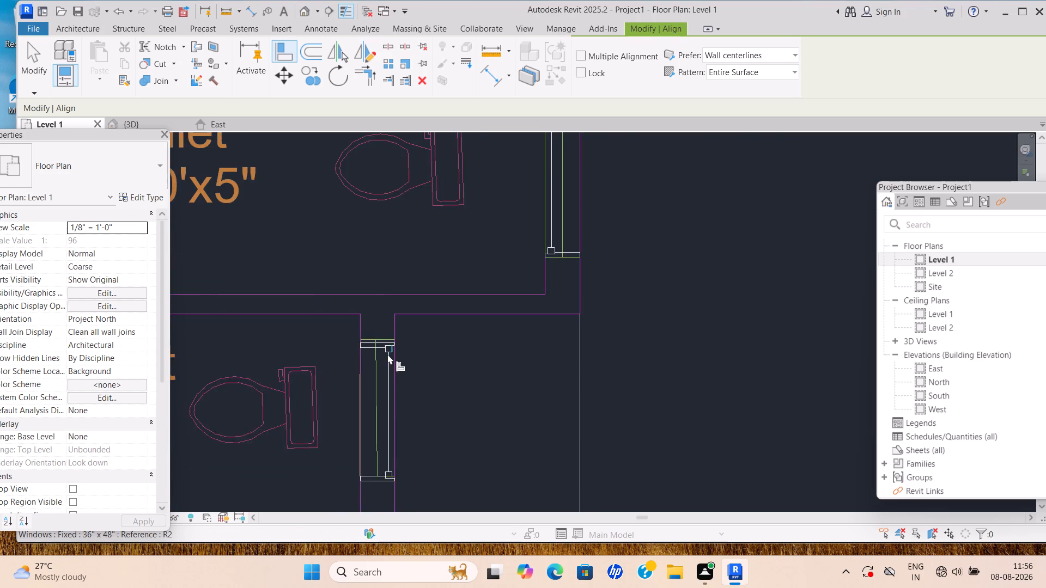
scroll(387, 353, "up", 10)
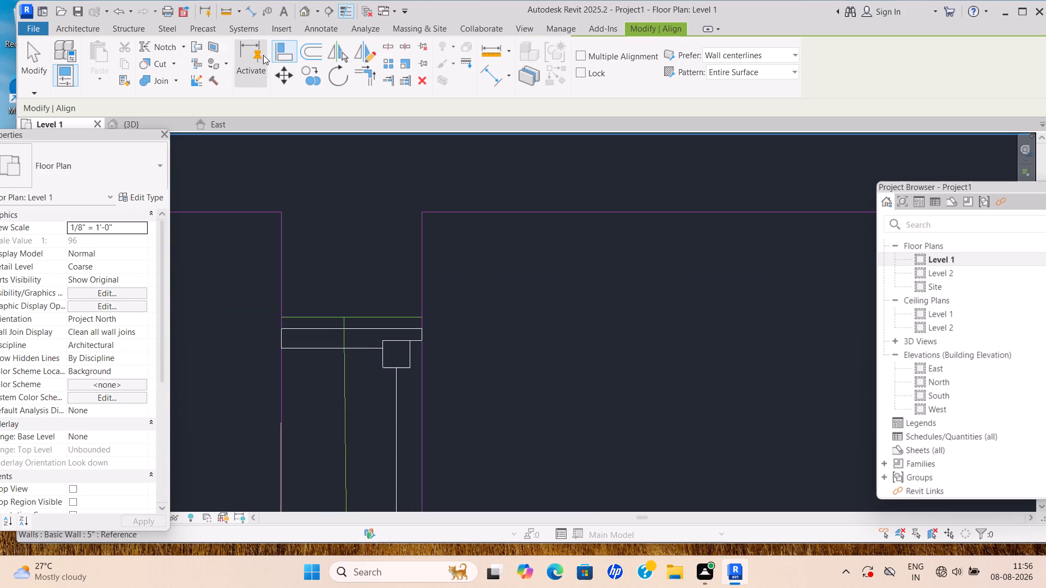
left_click(289, 54)
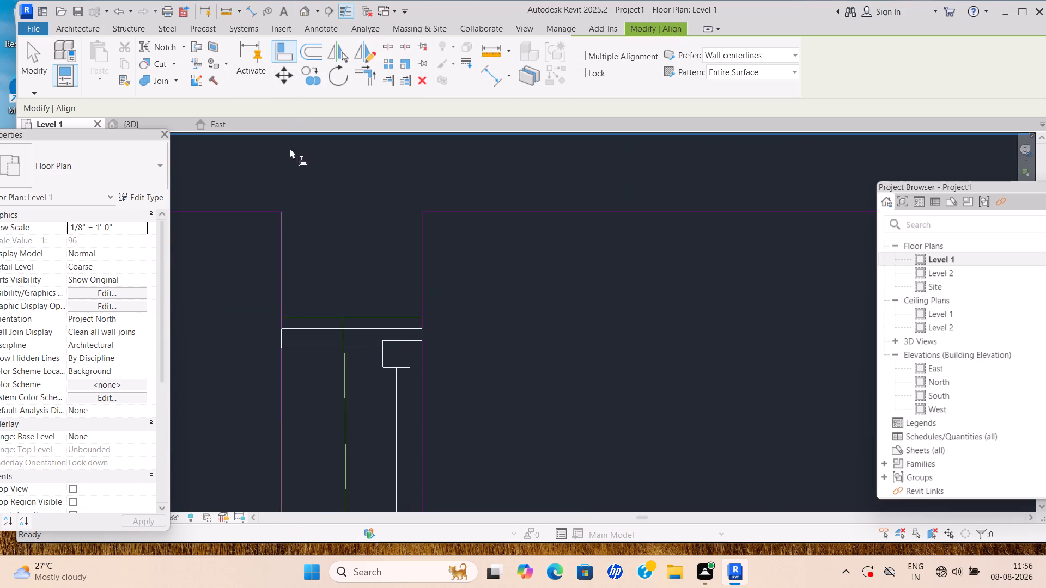
left_click(288, 53)
scroll(346, 316, "up", 5)
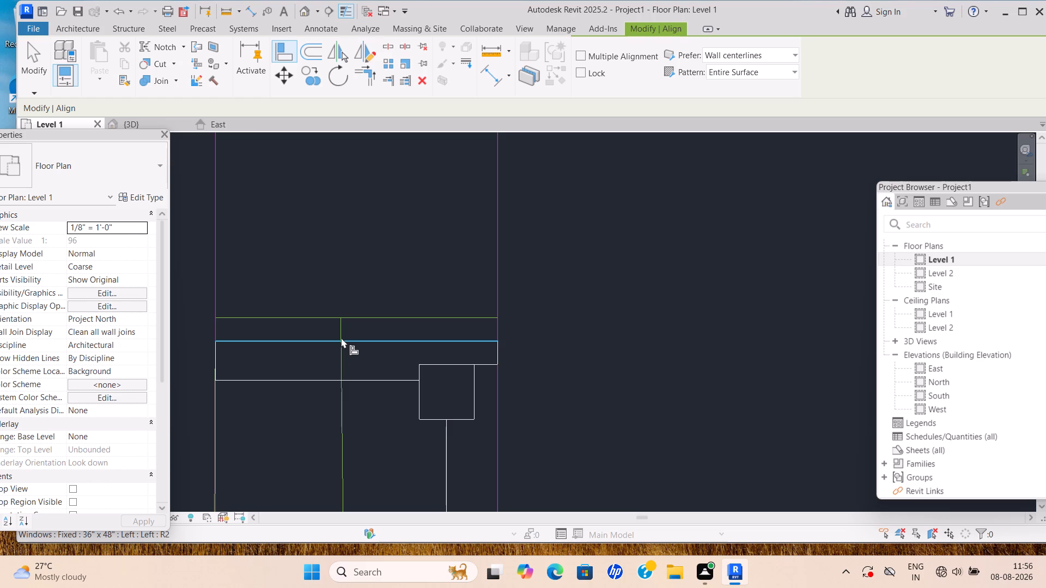
left_click(341, 316)
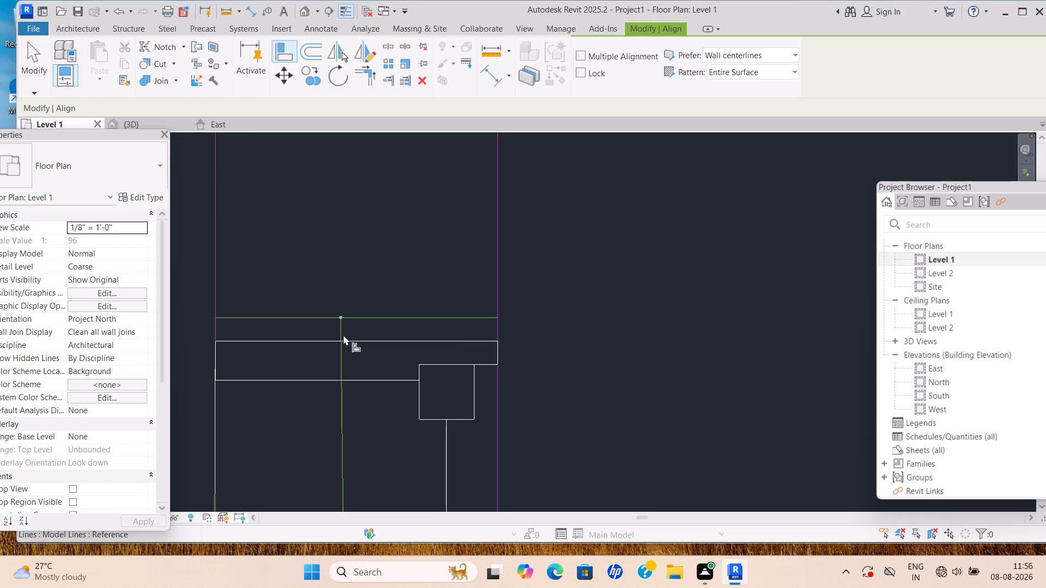
left_click(342, 338)
key("Escape")
Set the width of the Fixed 36" x 48" window type to 4' for the pantry's marked opening.
scroll(345, 340, "down", 12)
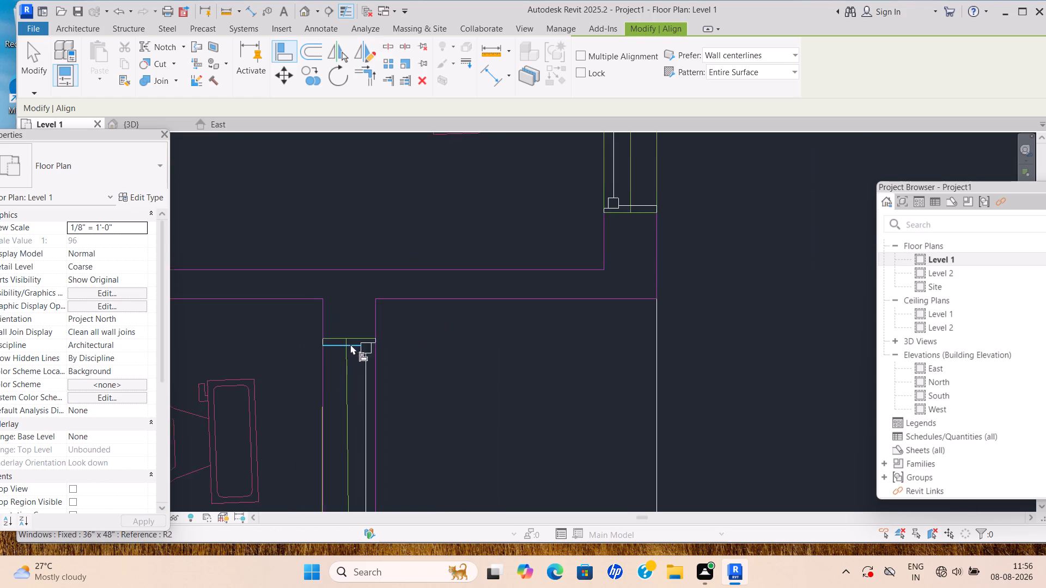
middle_click_drag(351, 344, 476, 179)
scroll(443, 322, "down", 2)
middle_click_drag(443, 323, 561, 192)
scroll(544, 324, "down", 4)
middle_click_drag(544, 325, 591, 181)
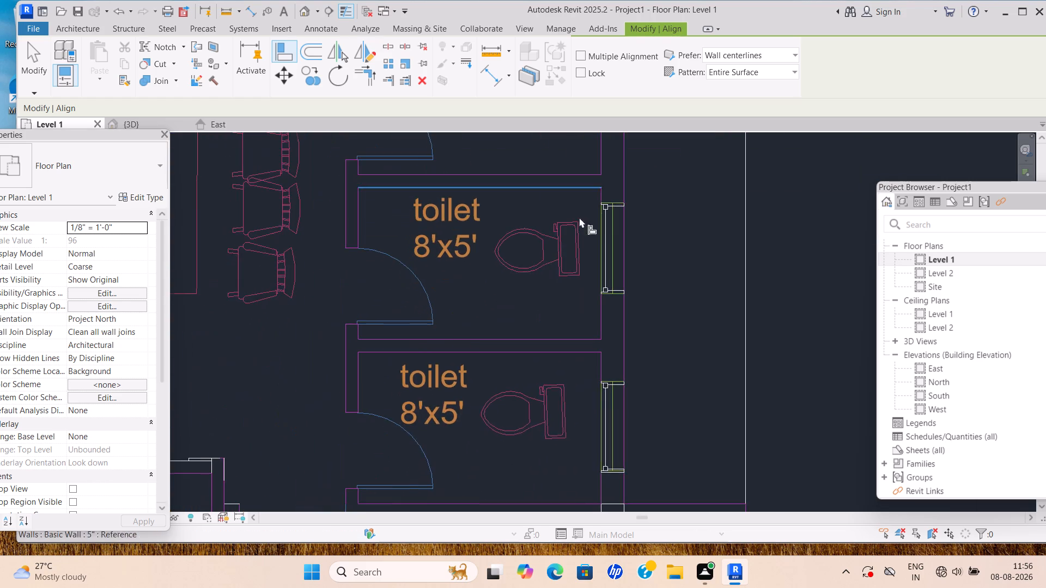
scroll(554, 324, "down", 3)
middle_click_drag(555, 326, 545, 216)
key("Escape")
scroll(498, 379, "down", 2)
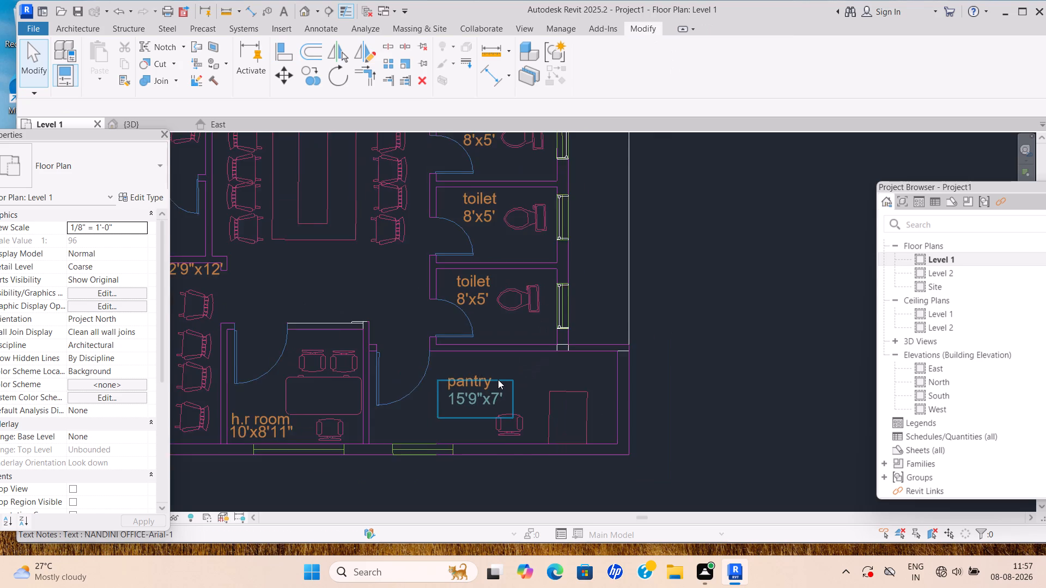
middle_click_drag(498, 379, 552, 338)
scroll(508, 392, "up", 5)
middle_click_drag(509, 392, 515, 336)
scroll(498, 370, "up", 3)
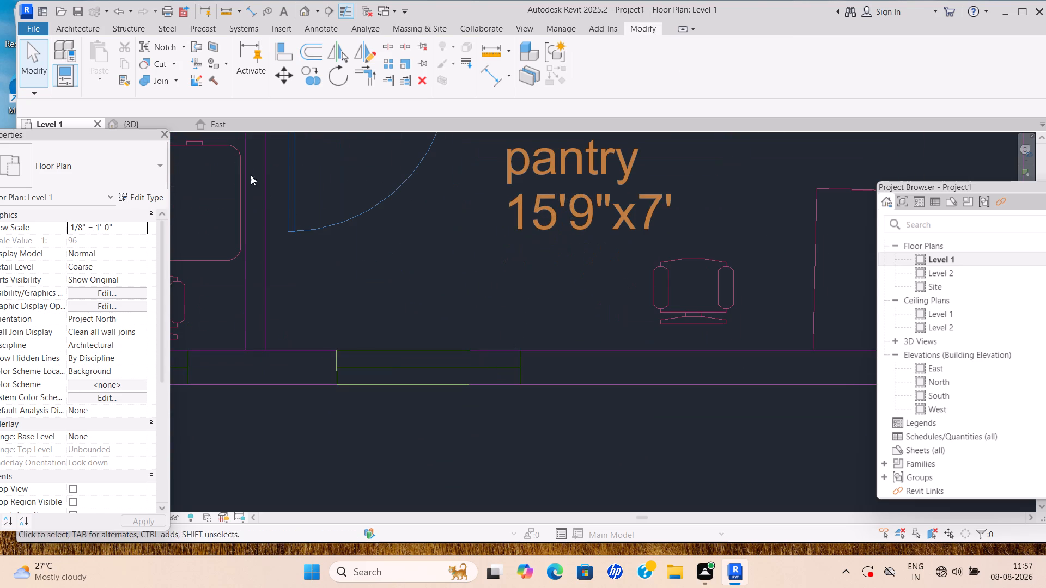
left_click(85, 27)
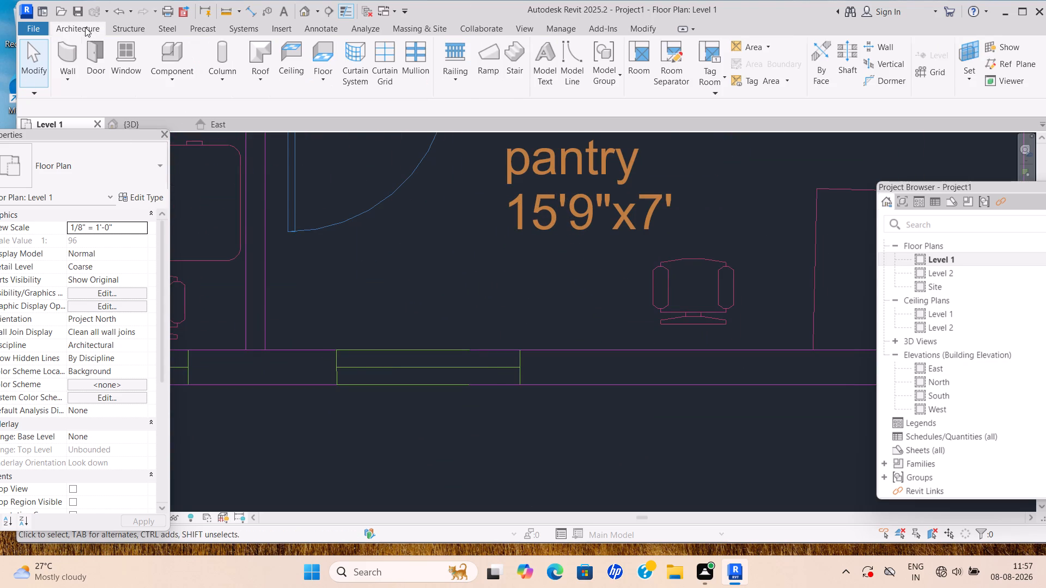
left_click(129, 70)
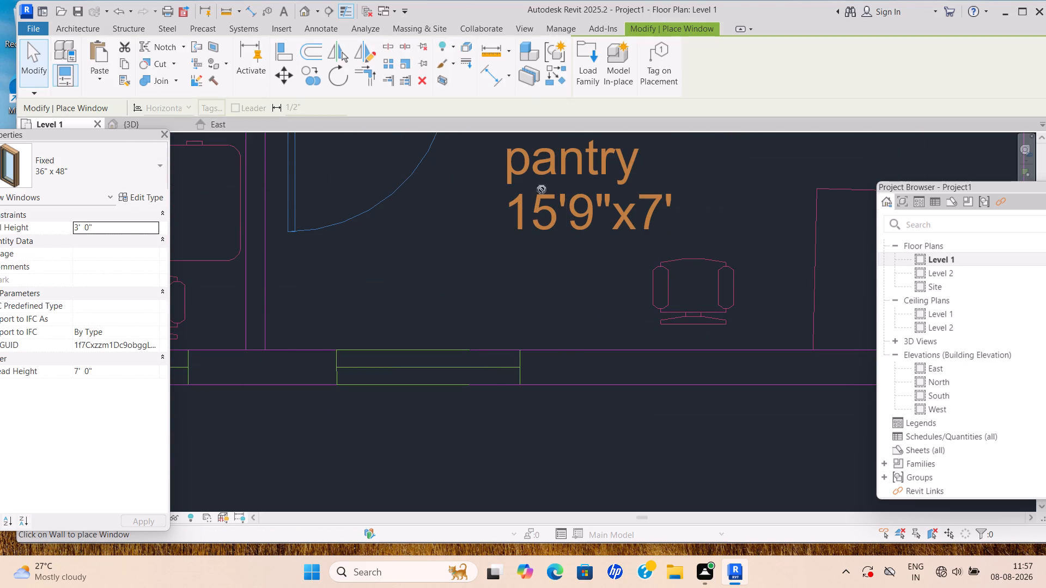
left_click(138, 197)
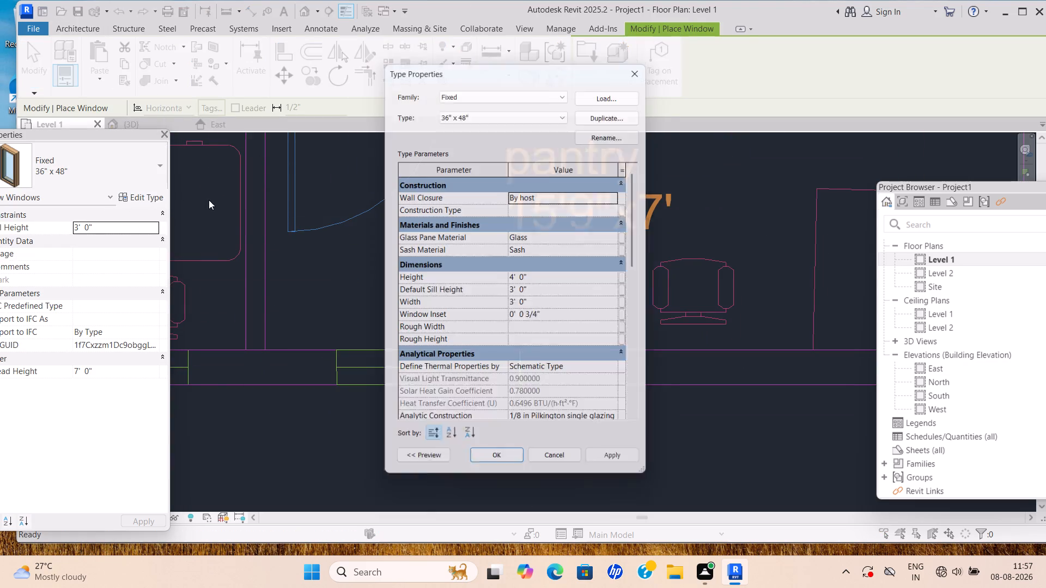
left_click(534, 306)
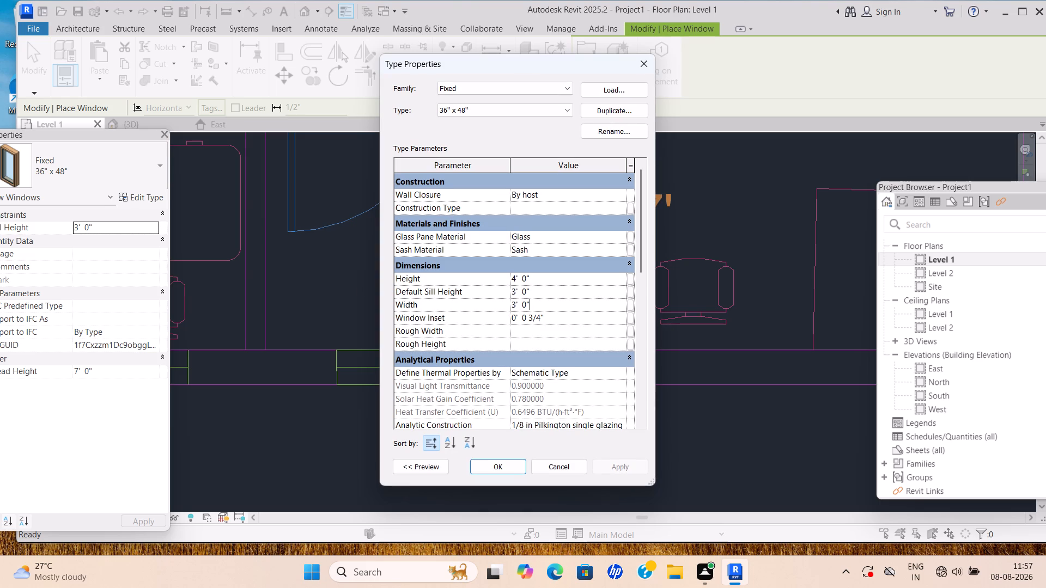
key("BackSpace")
key("BackSpace")
key("BackSpace")
key("BackSpace")
key("BackSpace")
key("BackSpace")
key("BackSpace")
key("BackSpace")
key("BackSpace")
key("BackSpace")
key("BackSpace")
key("BackSpace")
key("BackSpace")
type("4'")
key("Return")
left_click(500, 463)
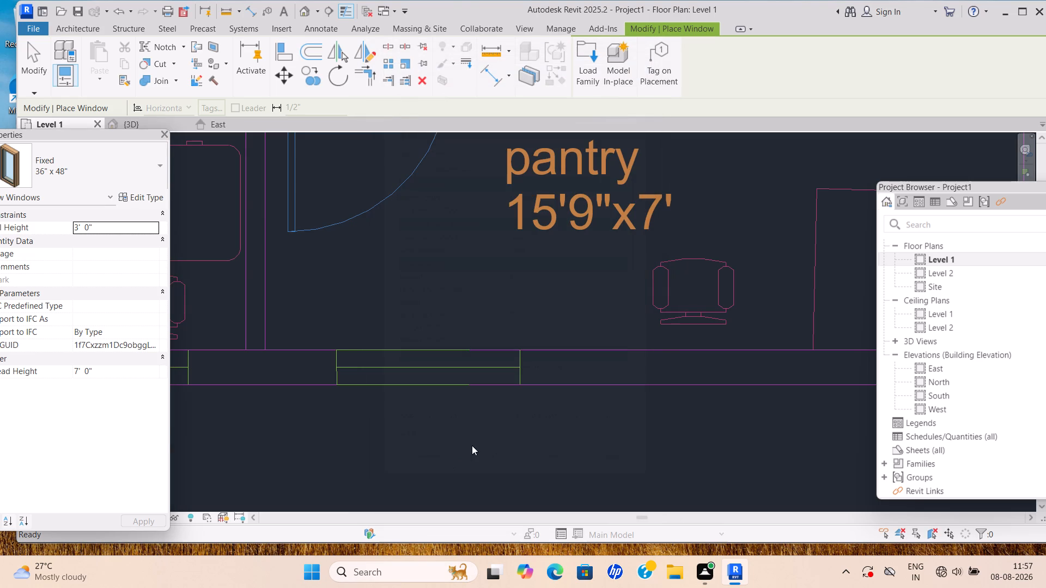
Place one Fixed 36" x 48" window at the green marked opening in the pantry's lower outer wall.
scroll(421, 366, "down", 1)
middle_click_drag(421, 366, 378, 404)
scroll(379, 402, "up", 3)
left_click(380, 402)
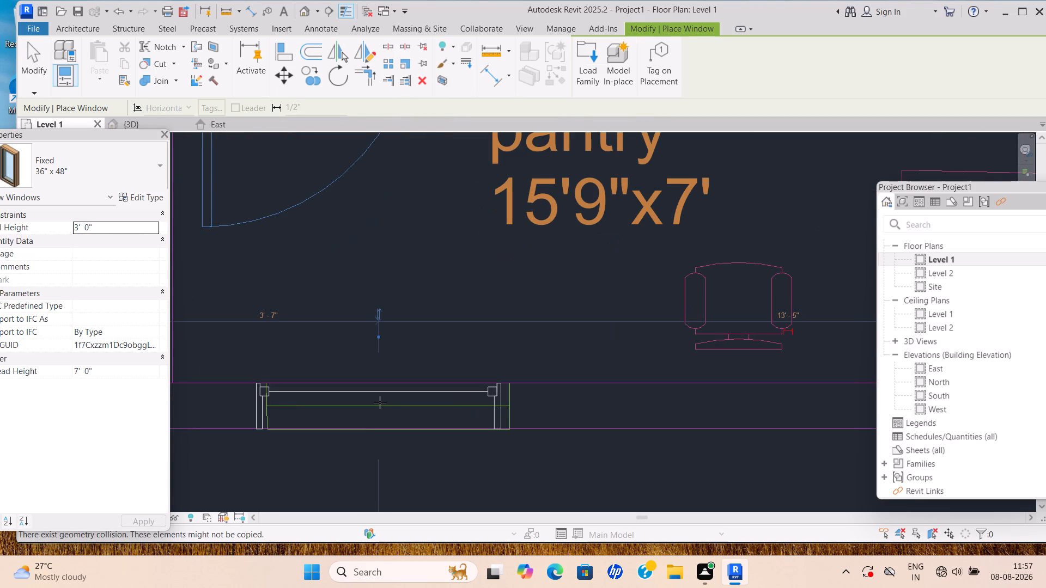
key("Escape")
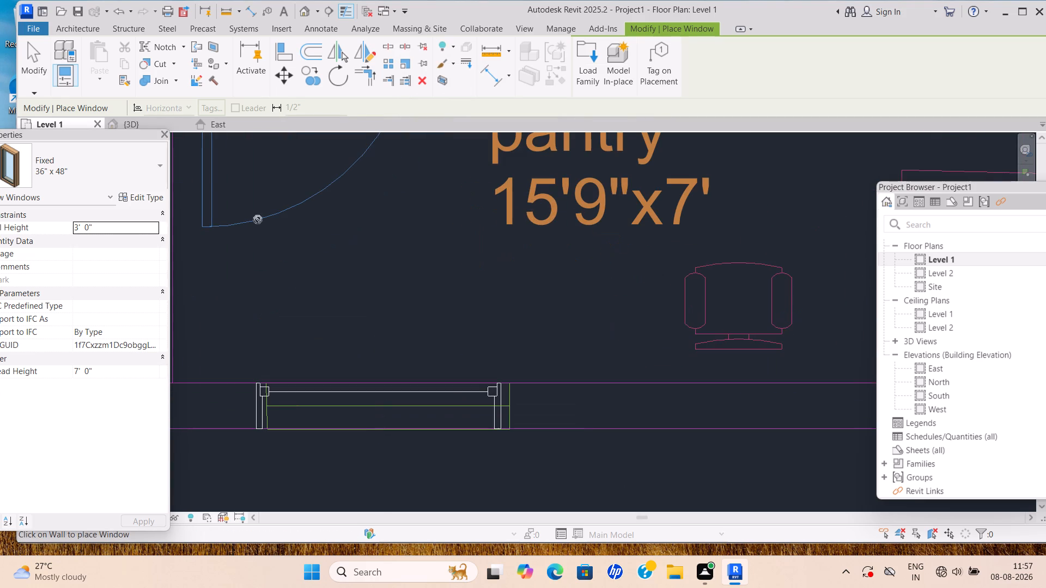
Align the right edge of the pantry's window with the green line at the opening's right end.
left_click(287, 61)
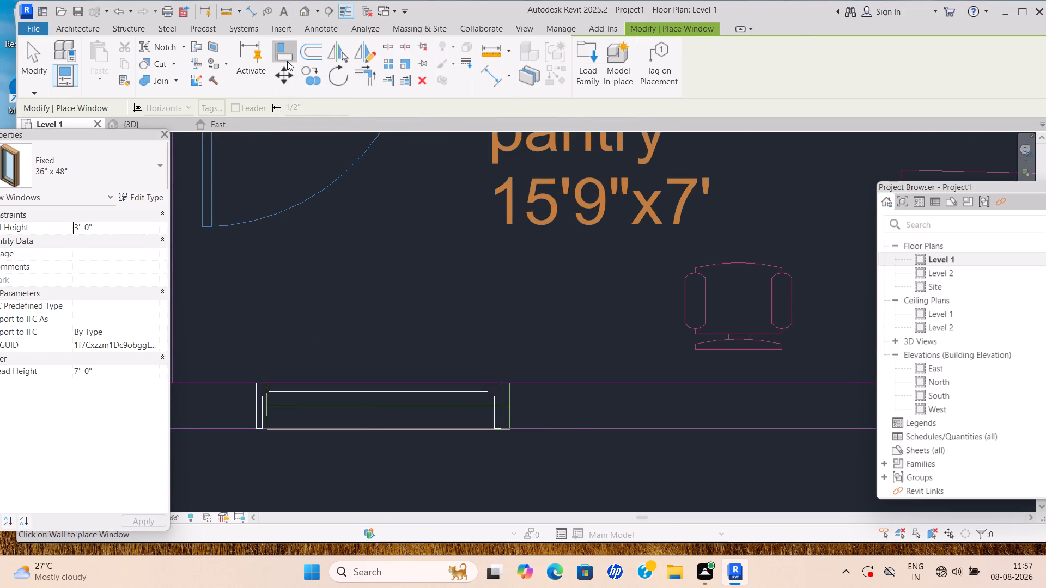
scroll(443, 411, "up", 1)
middle_click_drag(446, 411, 304, 407)
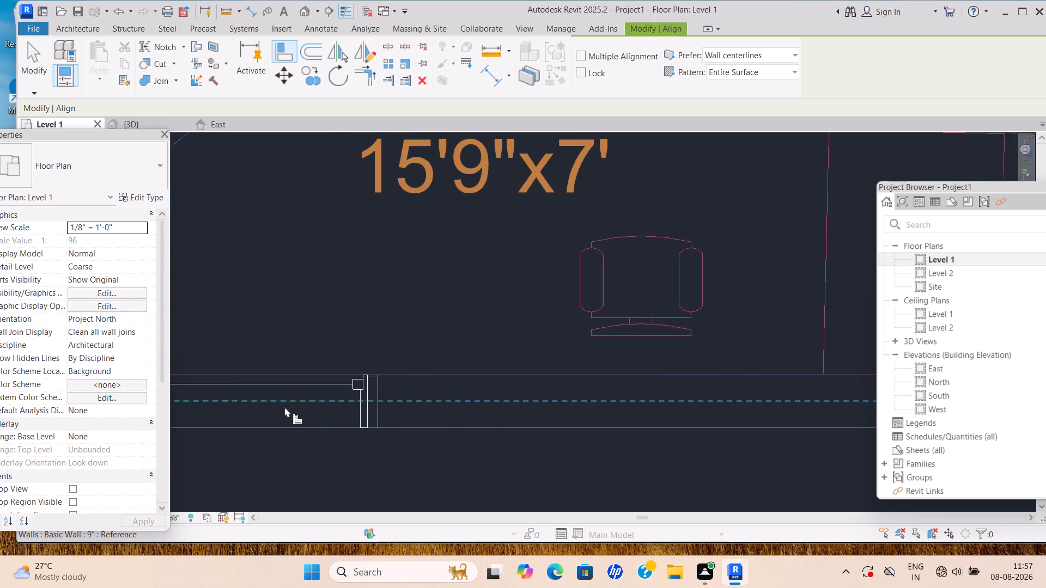
scroll(359, 413, "up", 4)
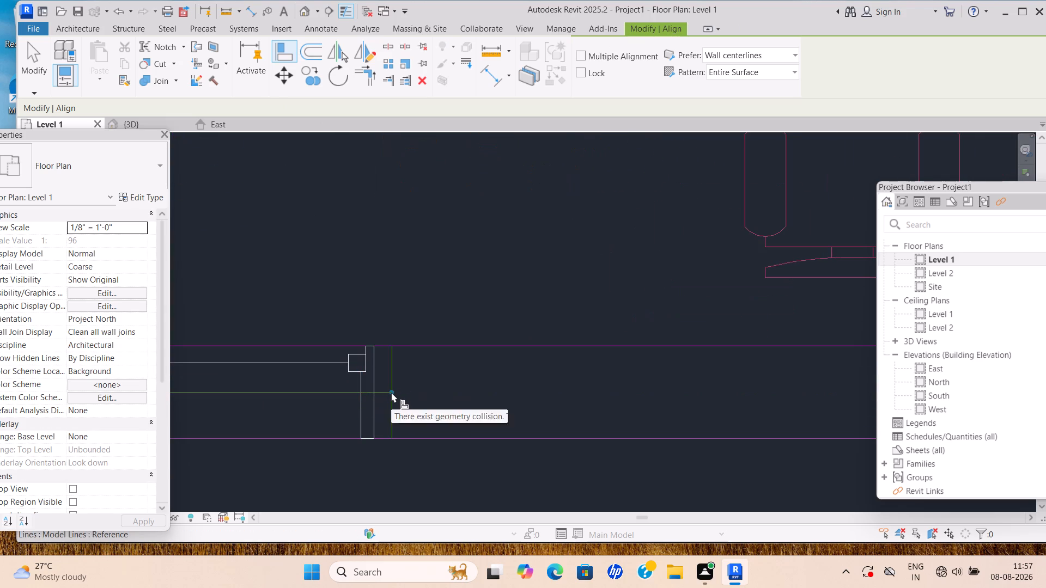
left_click(391, 393)
left_click(375, 391)
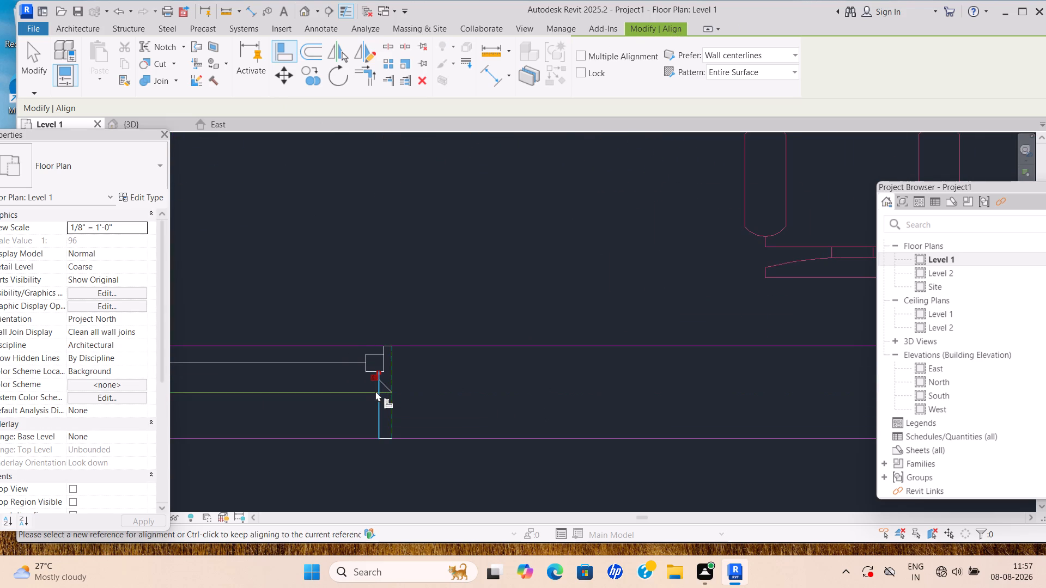
key("Escape")
scroll(350, 396, "down", 9)
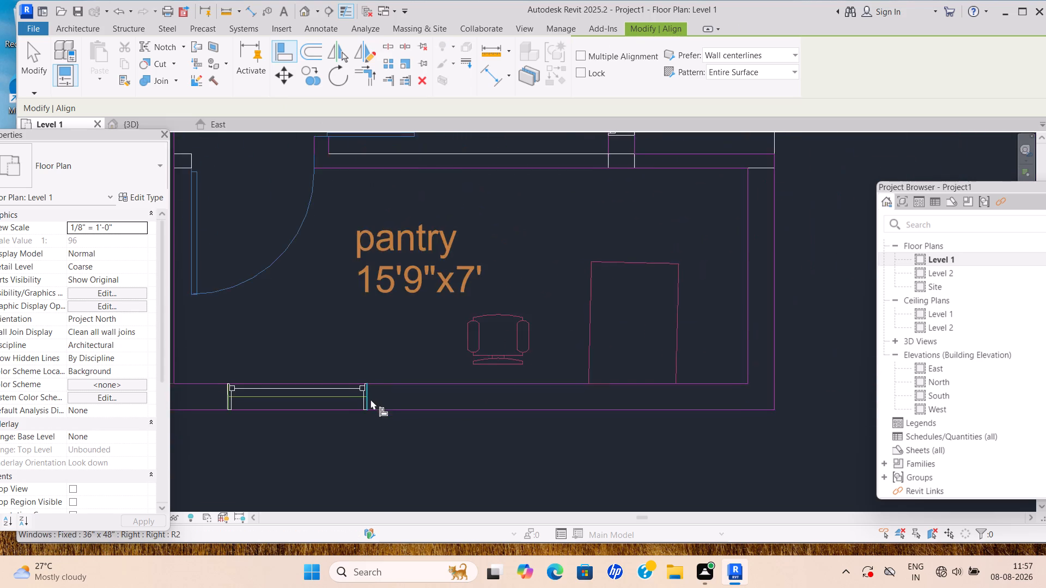
middle_click_drag(371, 400, 206, 440)
middle_click_drag(221, 423, 409, 338)
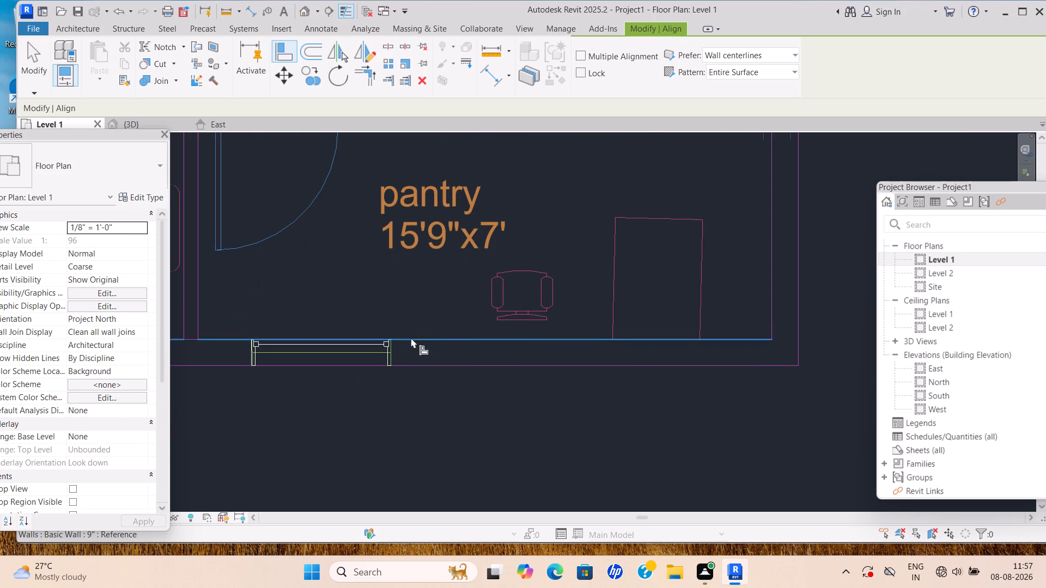
middle_click_drag(330, 380, 380, 379)
key("Escape")
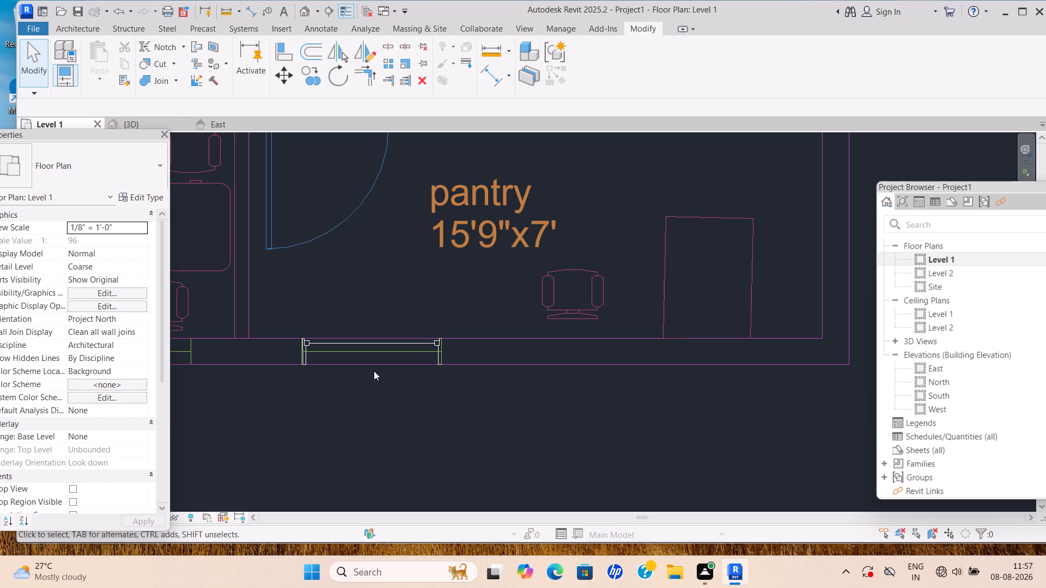
Delete the oversized Fixed 36" x 48" window in the outer wall of the lowest toilet, directly above the pantry.
scroll(374, 367, "down", 1)
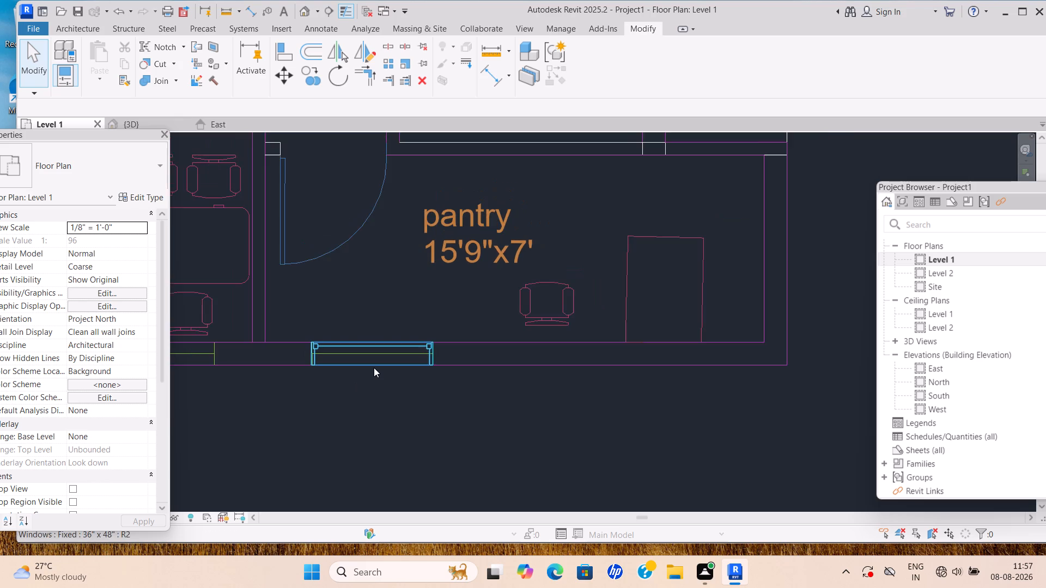
middle_click_drag(375, 367, 241, 462)
scroll(375, 367, "down", 1)
middle_click_drag(415, 341, 288, 483)
scroll(383, 372, "up", 1)
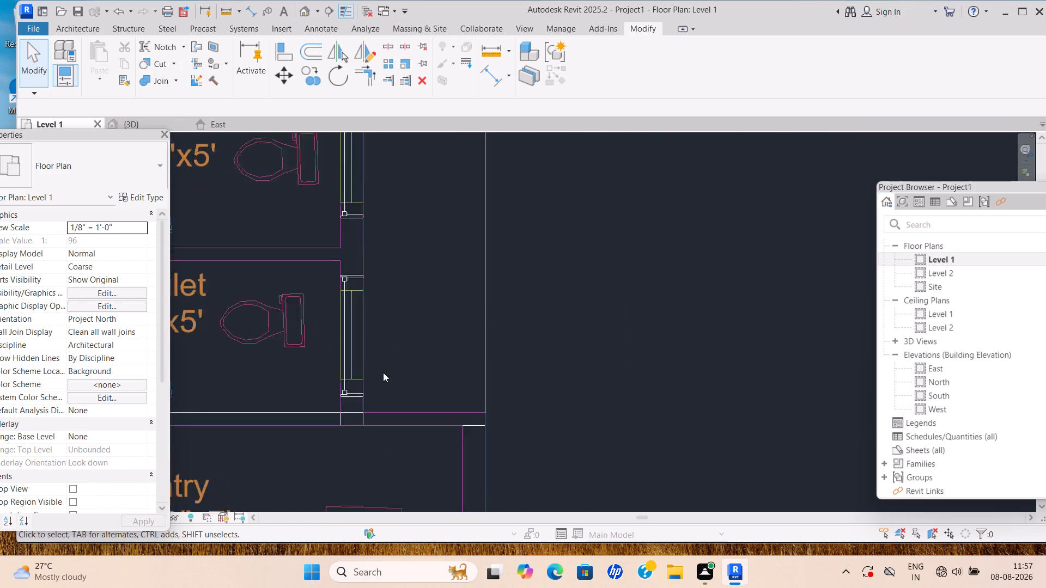
scroll(383, 372, "up", 7)
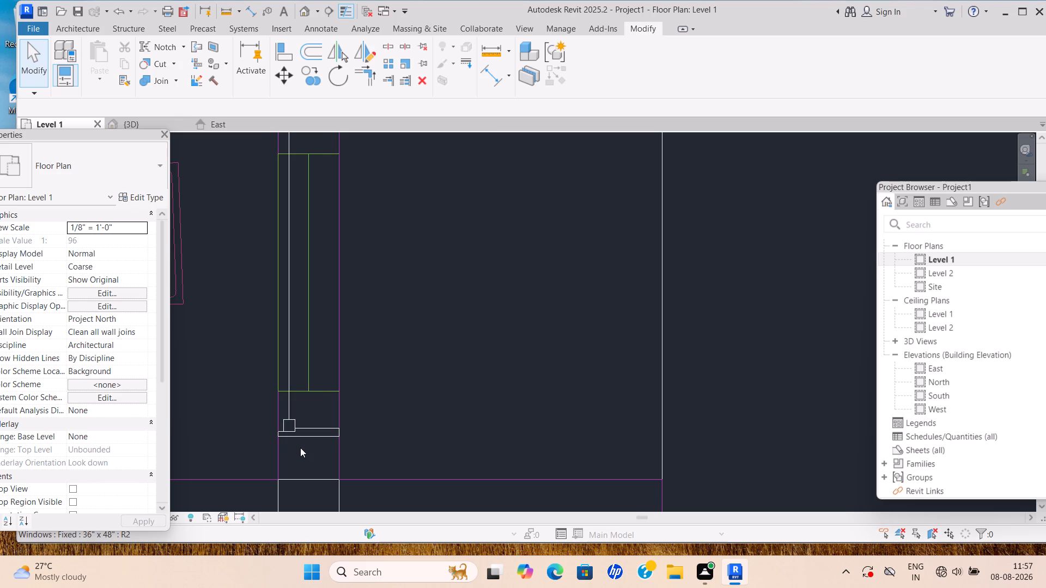
scroll(297, 433, "down", 2)
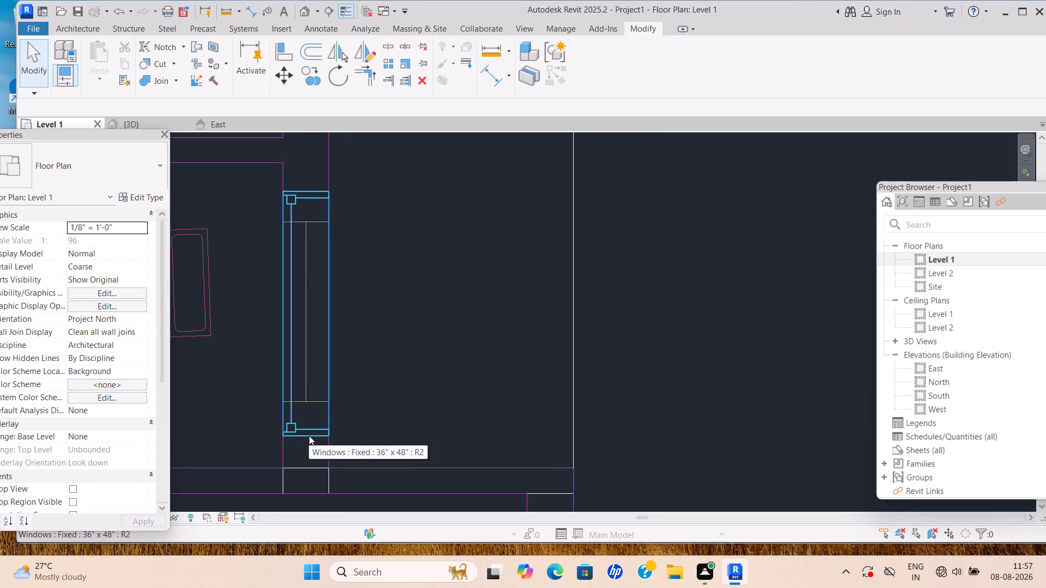
scroll(309, 436, "down", 2)
middle_click_drag(309, 436, 326, 414)
middle_click_drag(340, 334, 231, 522)
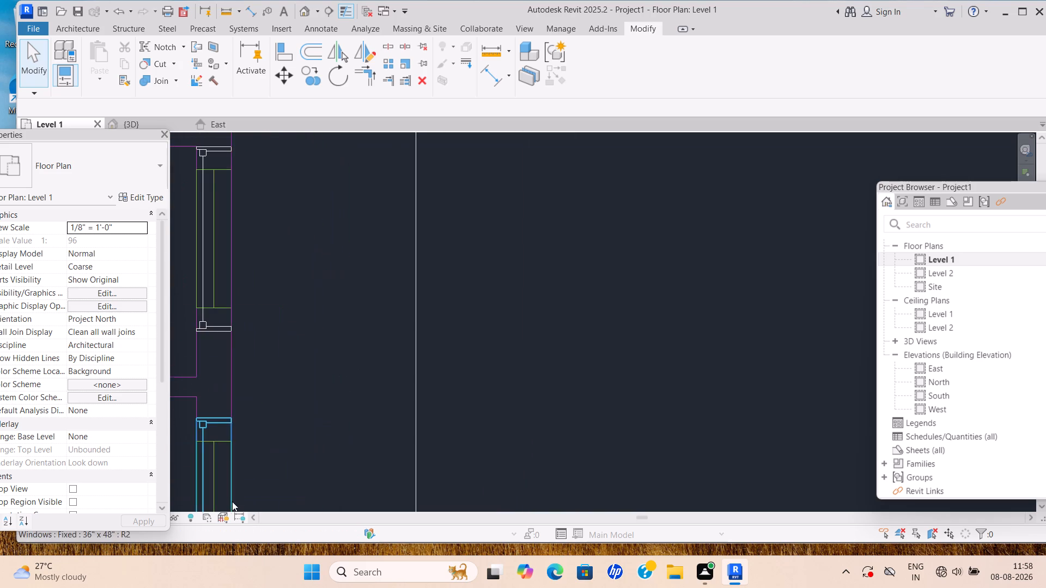
scroll(240, 491, "down", 5)
middle_click_drag(240, 491, 350, 353)
scroll(348, 356, "up", 1)
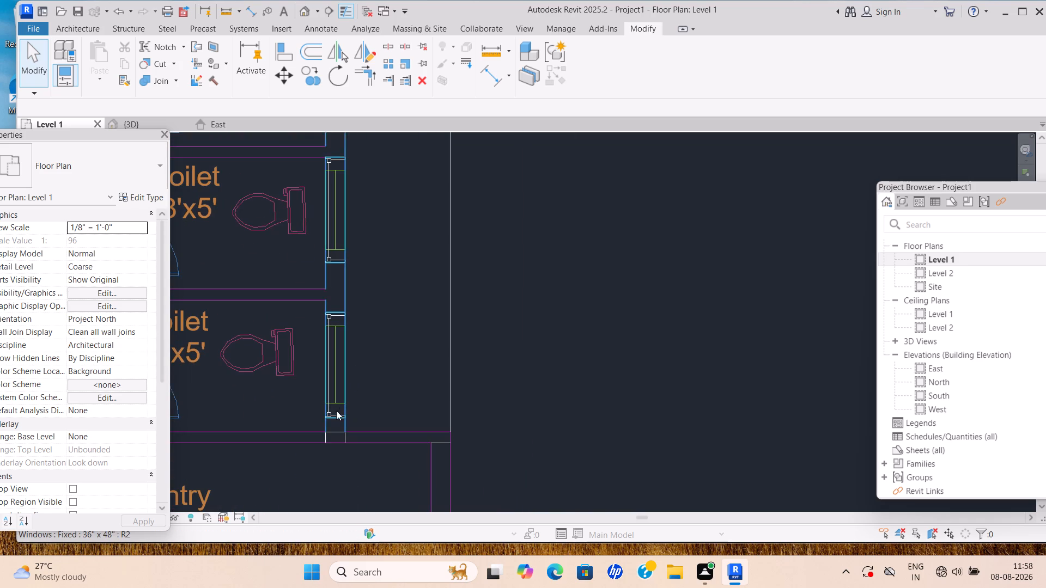
scroll(327, 426, "up", 4)
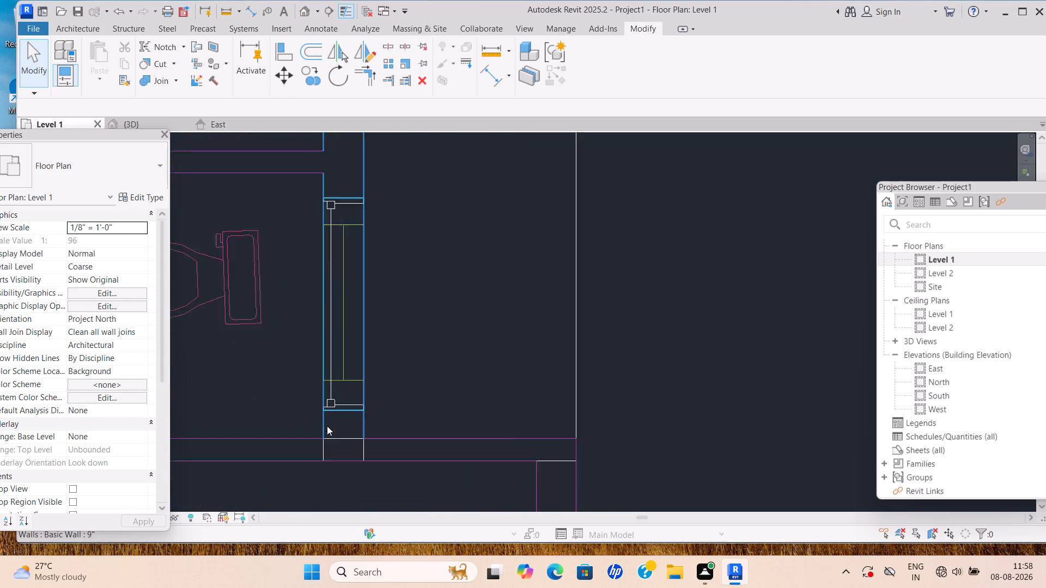
scroll(327, 426, "up", 2)
left_click(355, 407)
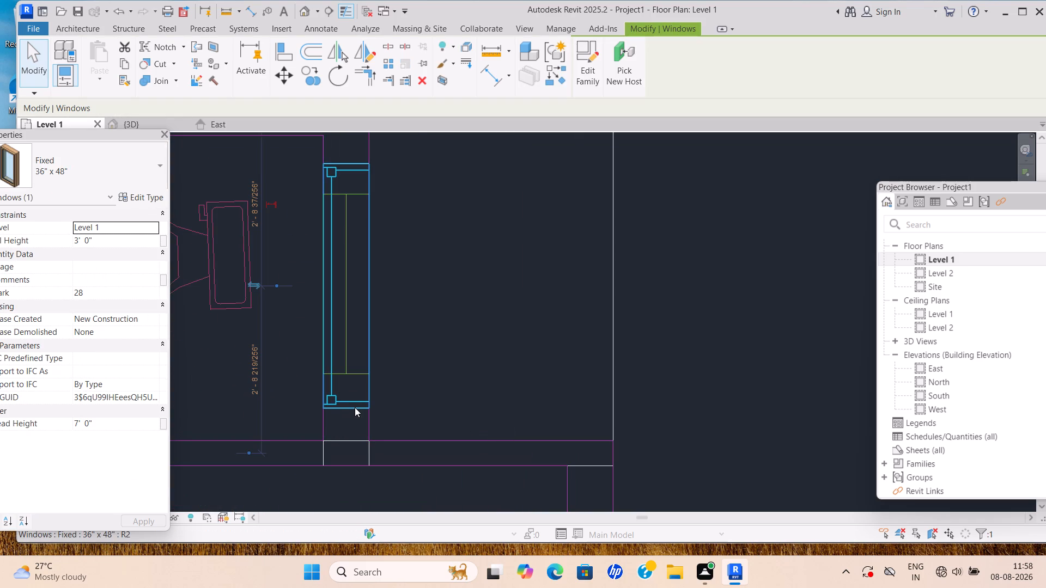
key("Delete")
Delete the oversized Fixed 36" x 48" window of the second toilet up from the pantry.
scroll(241, 75, "down", 2)
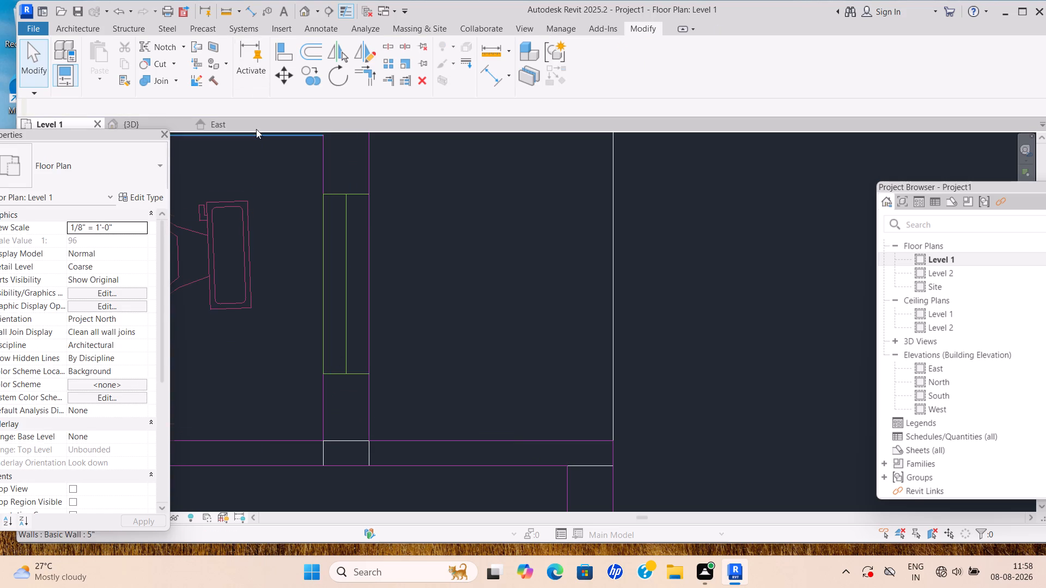
scroll(256, 129, "down", 4)
middle_click_drag(304, 204, 275, 458)
middle_click_drag(308, 304, 292, 409)
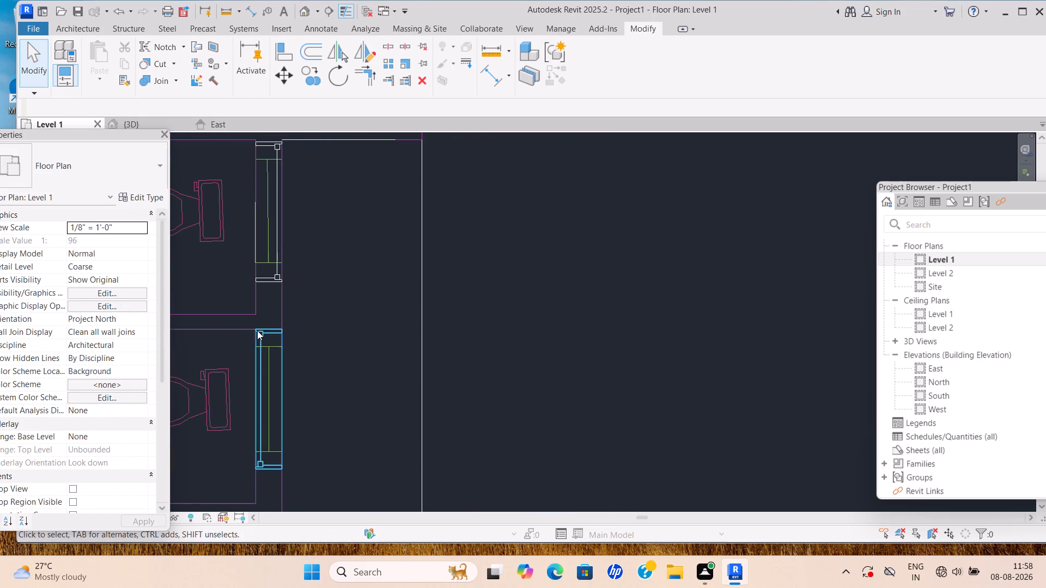
scroll(257, 330, "up", 6)
left_click(278, 332)
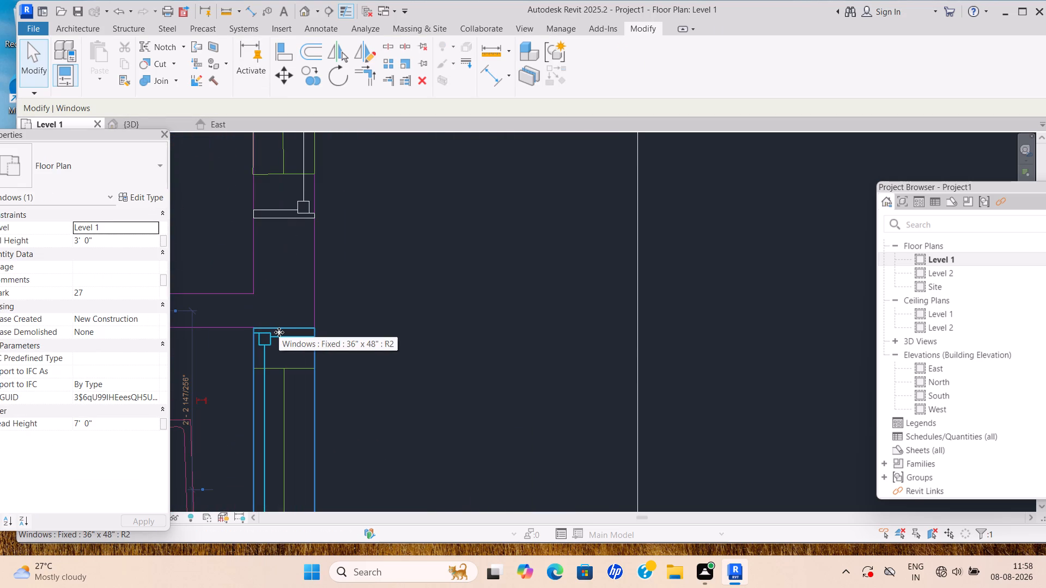
key("Delete")
Delete the oversized Fixed 36" x 48" windows of the third and fourth toilets up from the pantry.
scroll(319, 365, "down", 4)
middle_click_drag(302, 146, 299, 167)
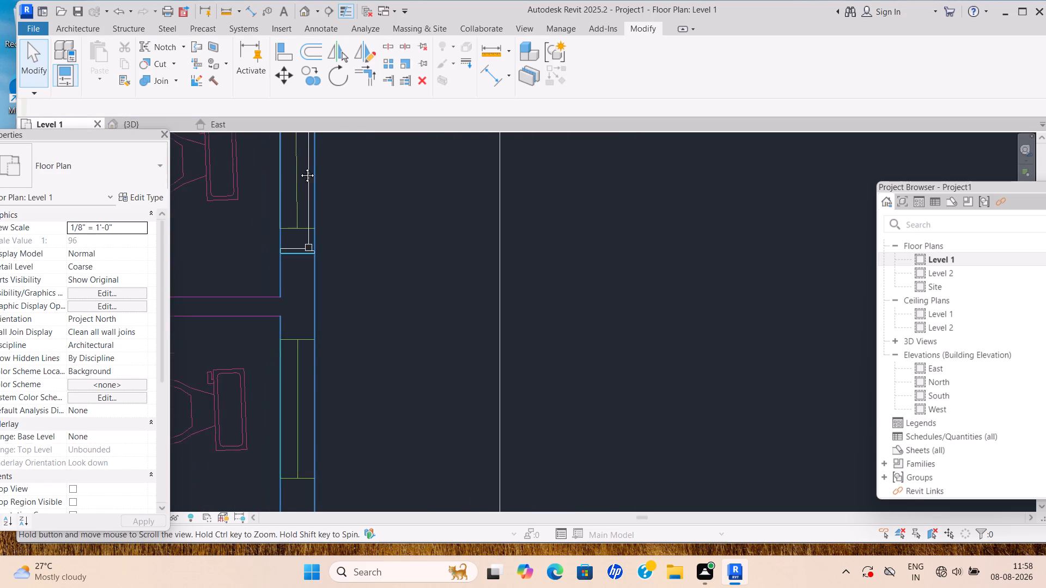
middle_click_drag(299, 167, 222, 370)
scroll(224, 282, "up", 5)
left_click(221, 301)
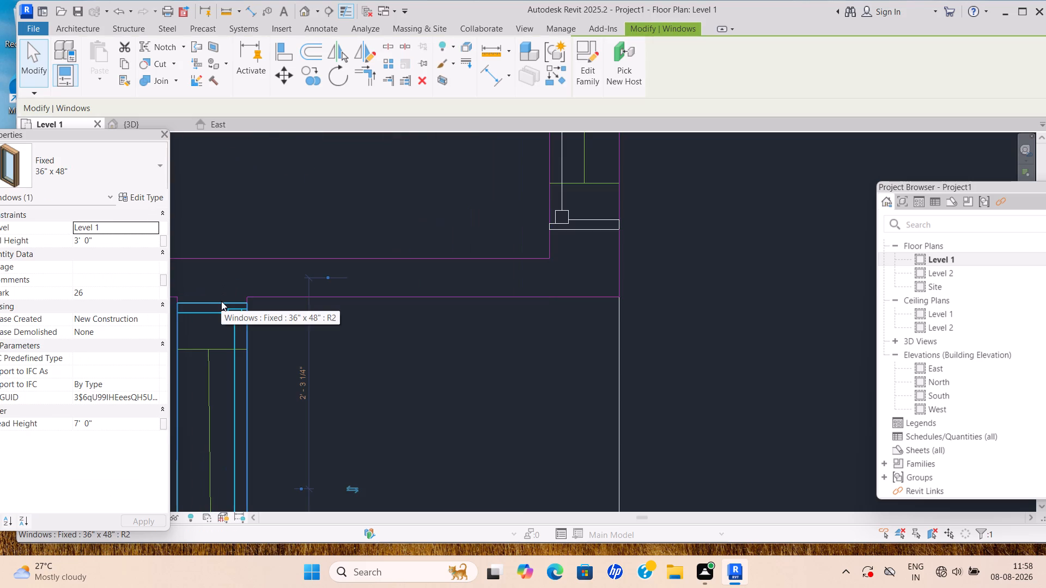
key("Delete")
scroll(228, 272, "down", 3)
middle_click_drag(239, 285, 115, 466)
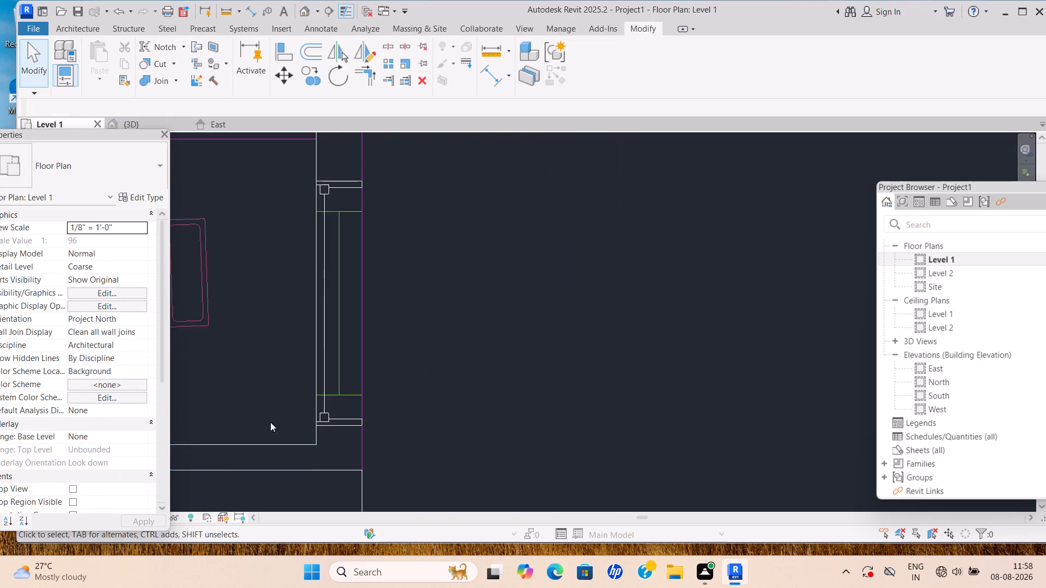
left_click(330, 426)
key("Delete")
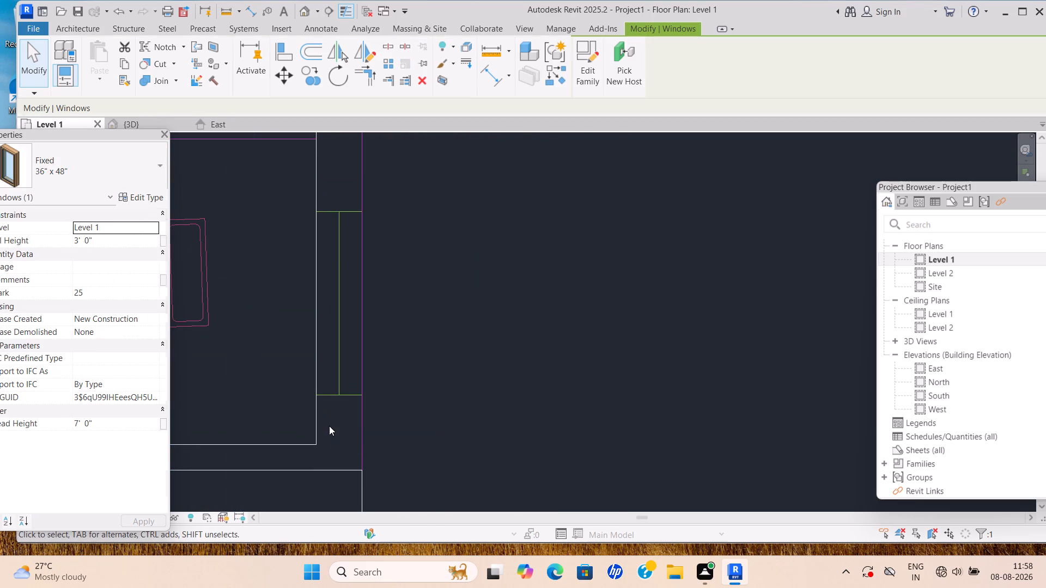
Start placing a Fixed 36" x 48" window and open its type properties for the toilets' marked openings.
scroll(320, 425, "down", 3)
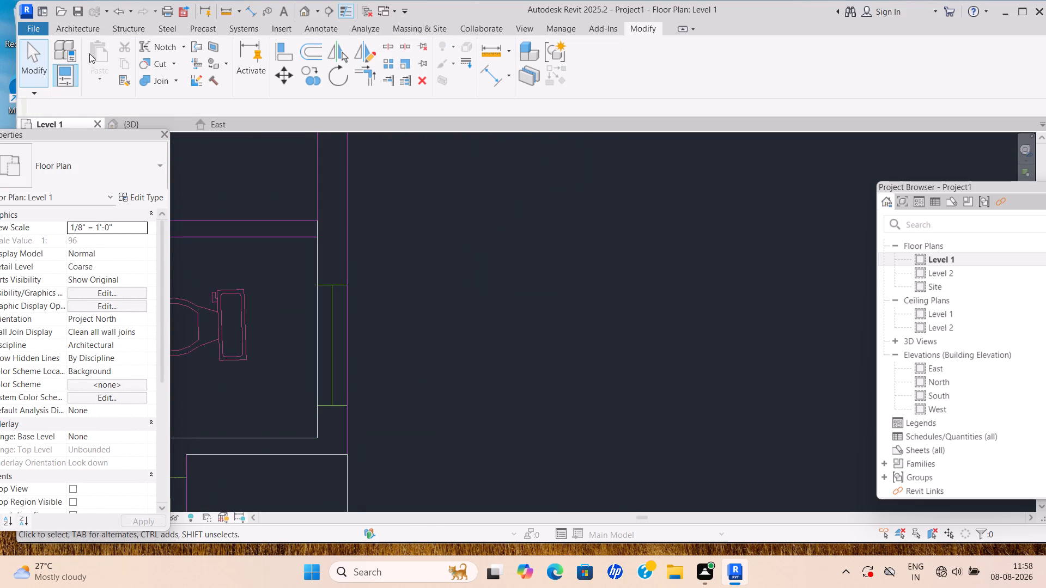
left_click(88, 29)
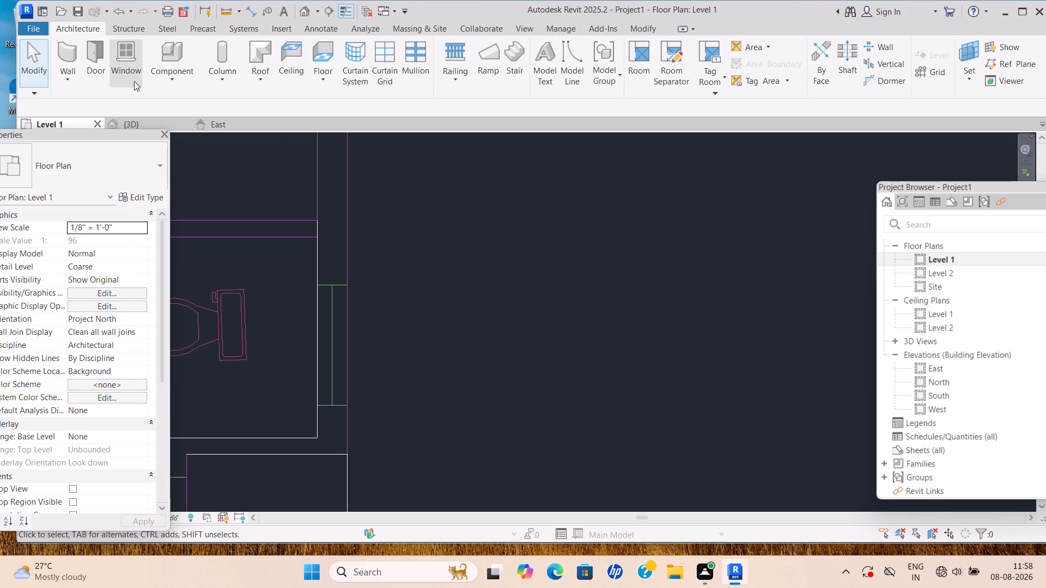
left_click(128, 73)
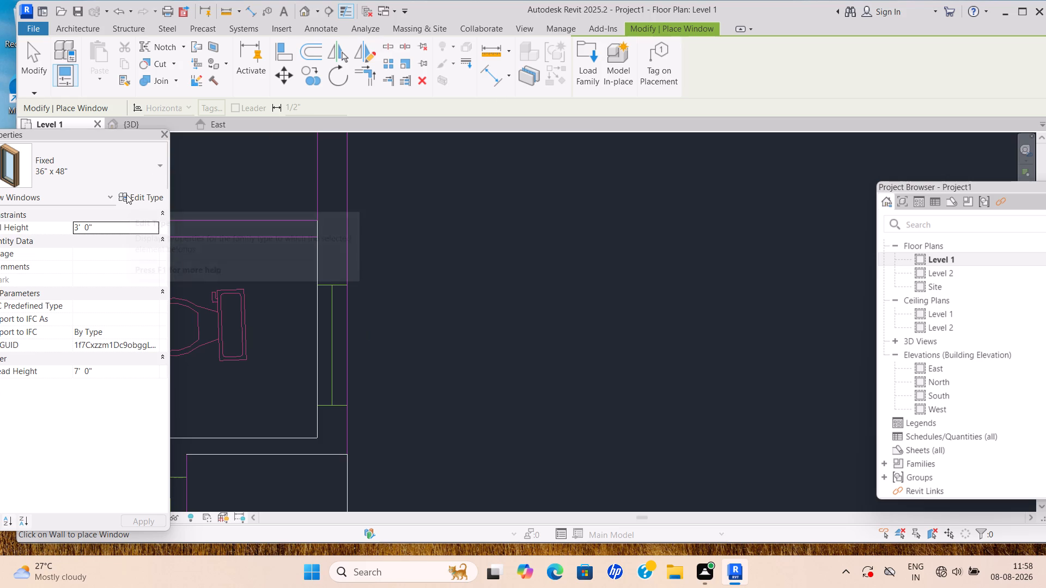
left_click(144, 194)
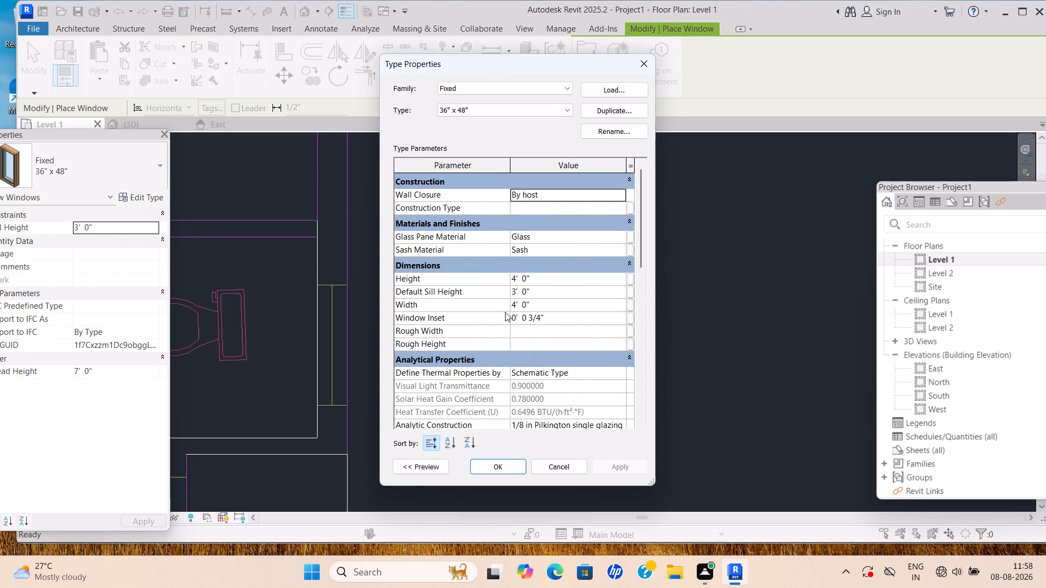
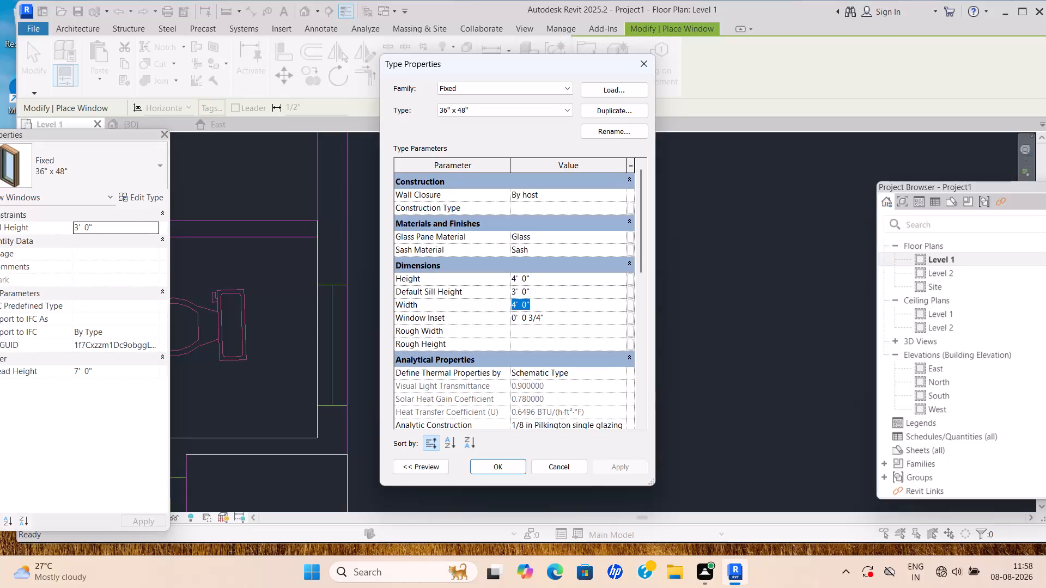
Set the Width of the Fixed 36" x 48" window type to 3' 0" and apply the type change.
key("BackSpace")
key("BackSpace")
key("BackSpace")
key("BackSpace")
key("BackSpace")
key("BackSpace")
key("BackSpace")
key("BackSpace")
key("BackSpace")
key("BackSpace")
key("BackSpace")
key("BackSpace")
key("BackSpace")
key("BackSpace")
key("BackSpace")
key("BackSpace")
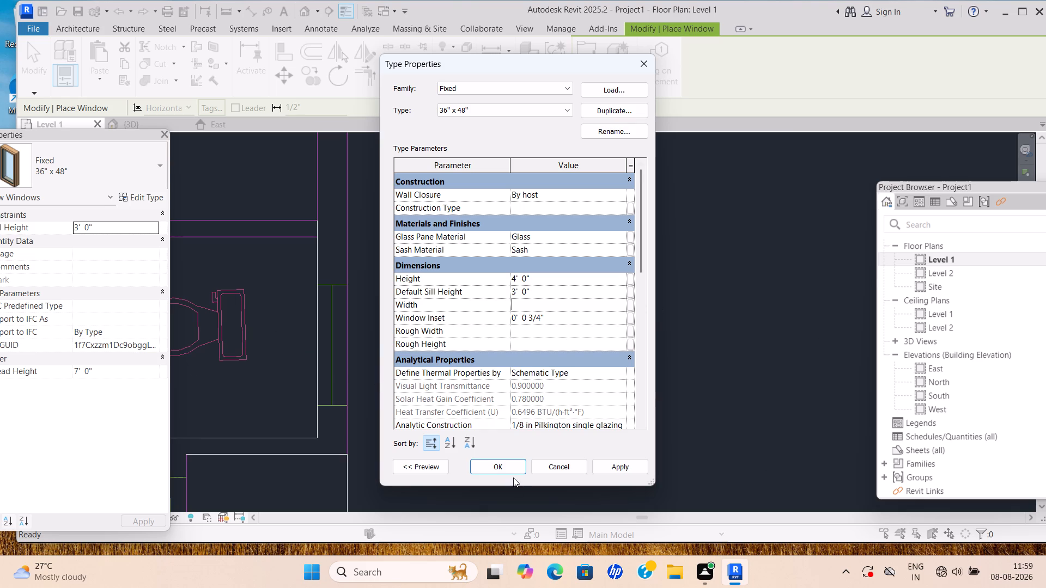
left_click(520, 303)
type("3'")
key("Return")
left_click(499, 471)
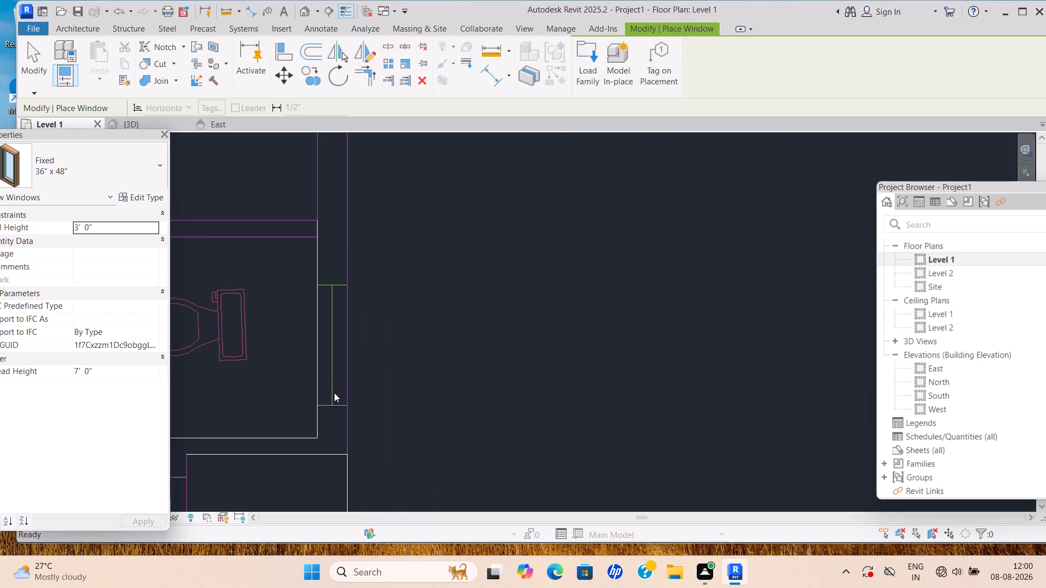
Place Fixed 36" x 48" windows at the east wall openings of the 10'x5" toilet and the adjoining 8'x5' toilet.
middle_click_drag(454, 354, 586, 374)
scroll(579, 375, "down", 1)
scroll(505, 376, "up", 3)
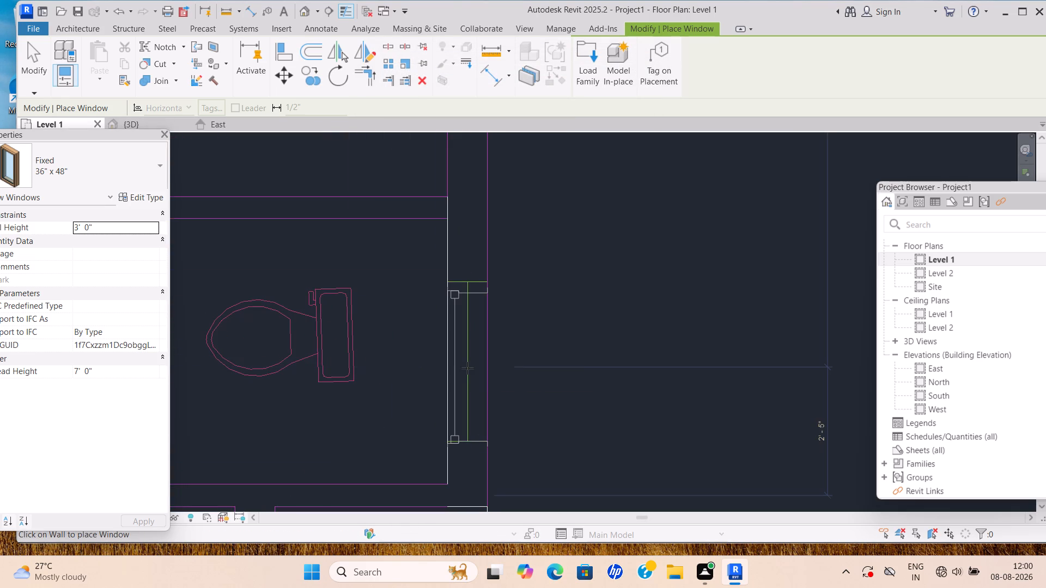
left_click(467, 368)
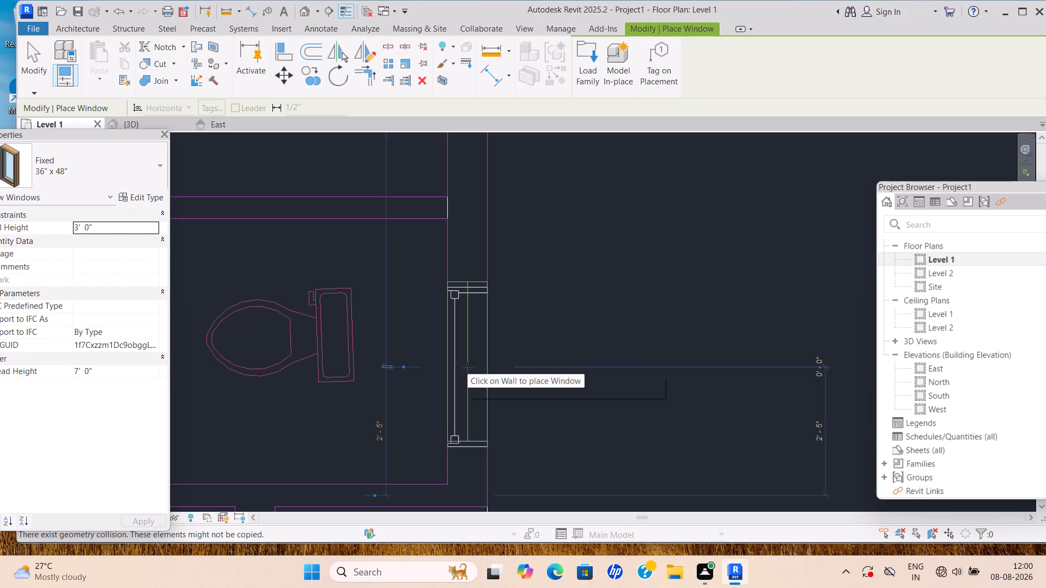
scroll(466, 369, "down", 3)
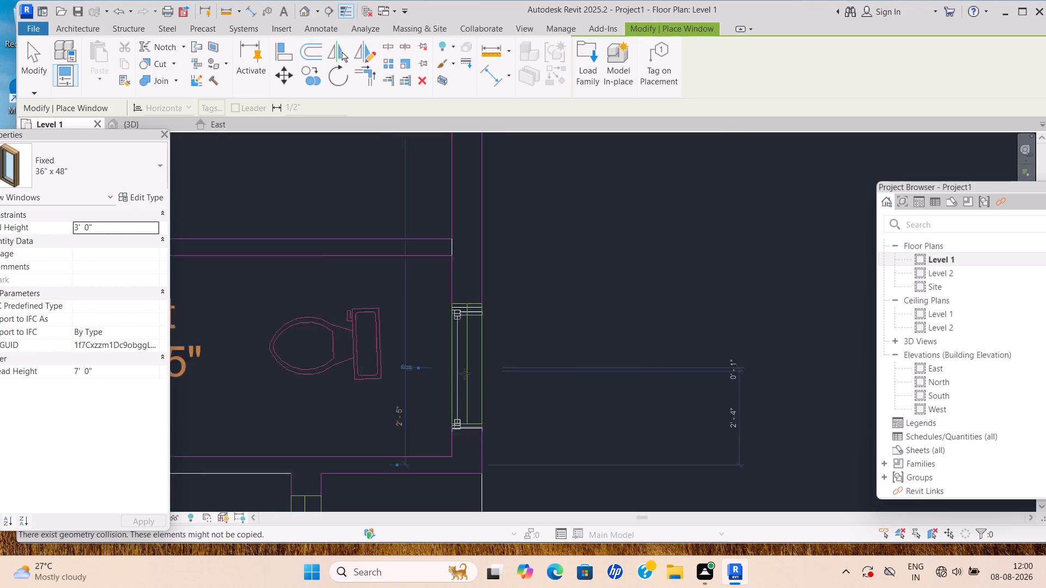
scroll(465, 373, "down", 1)
scroll(437, 451, "down", 2)
middle_click_drag(438, 451, 543, 328)
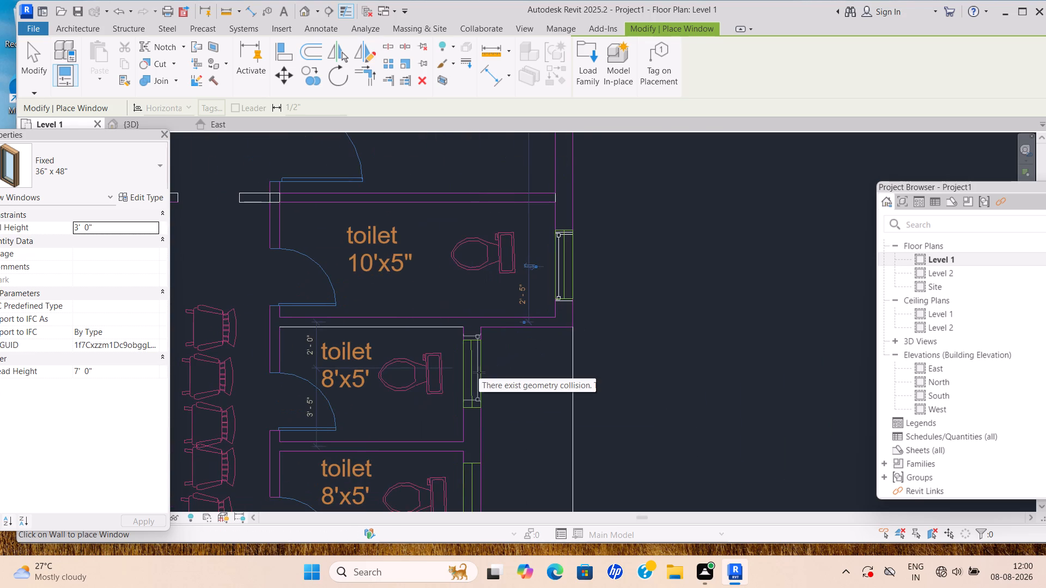
scroll(478, 373, "up", 5)
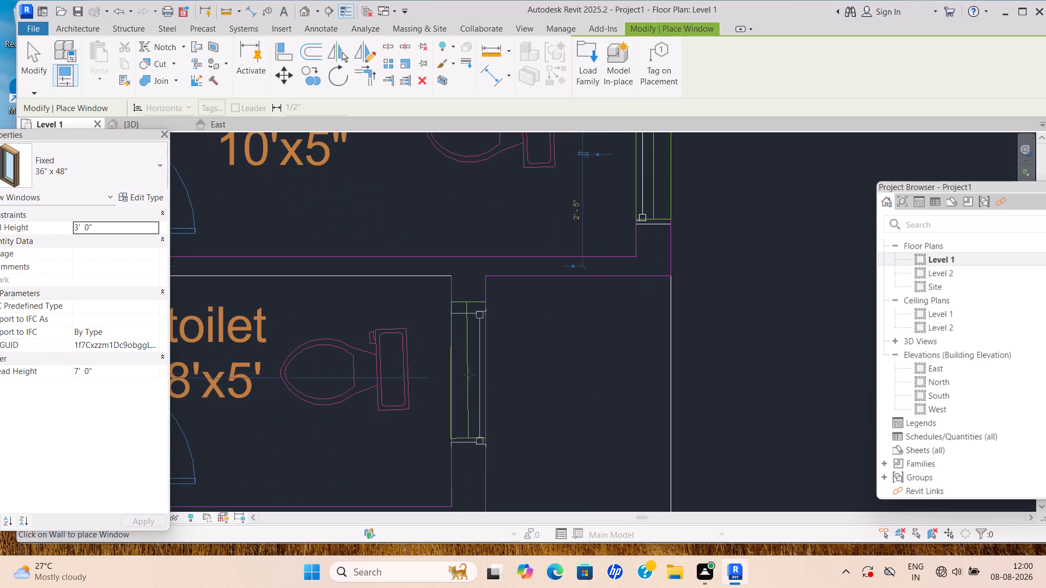
left_click(469, 373)
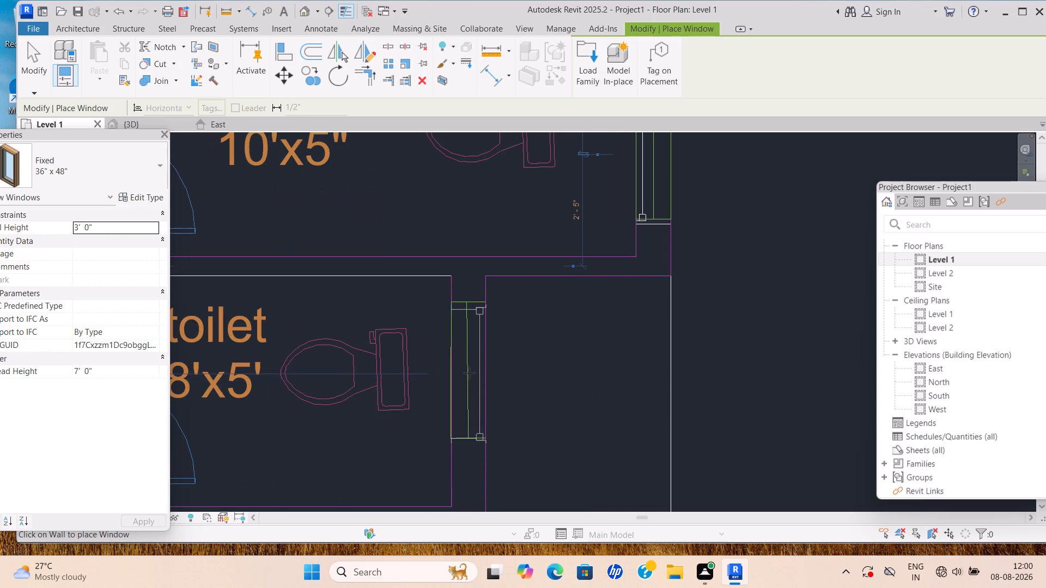
Place Fixed 36" x 48" windows at the east wall openings of the other two 8'x5' toilets, down to the one above the pantry.
scroll(471, 389, "down", 3)
middle_click_drag(471, 390, 590, 217)
scroll(581, 360, "up", 2)
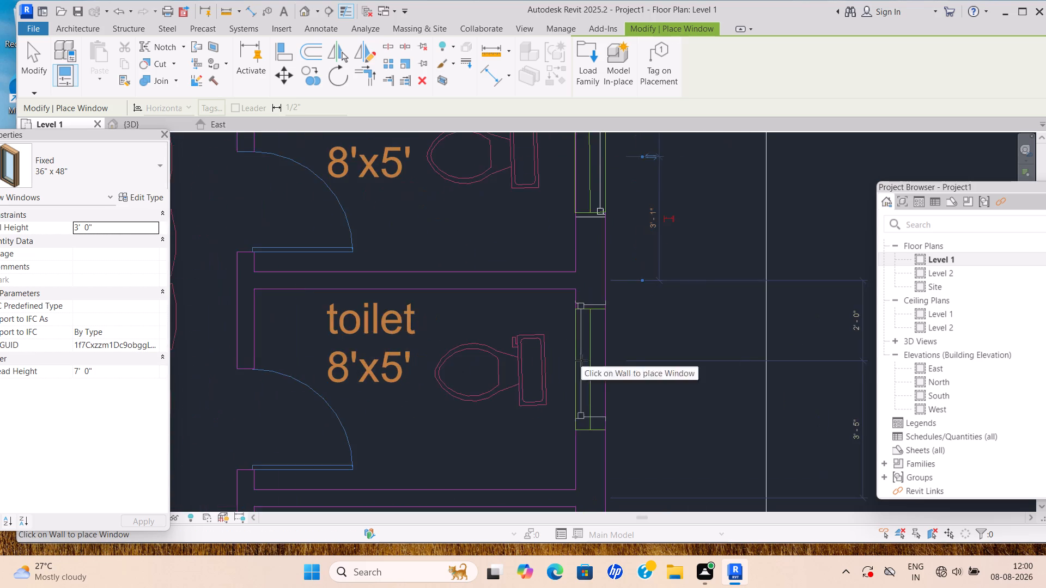
scroll(581, 360, "up", 1)
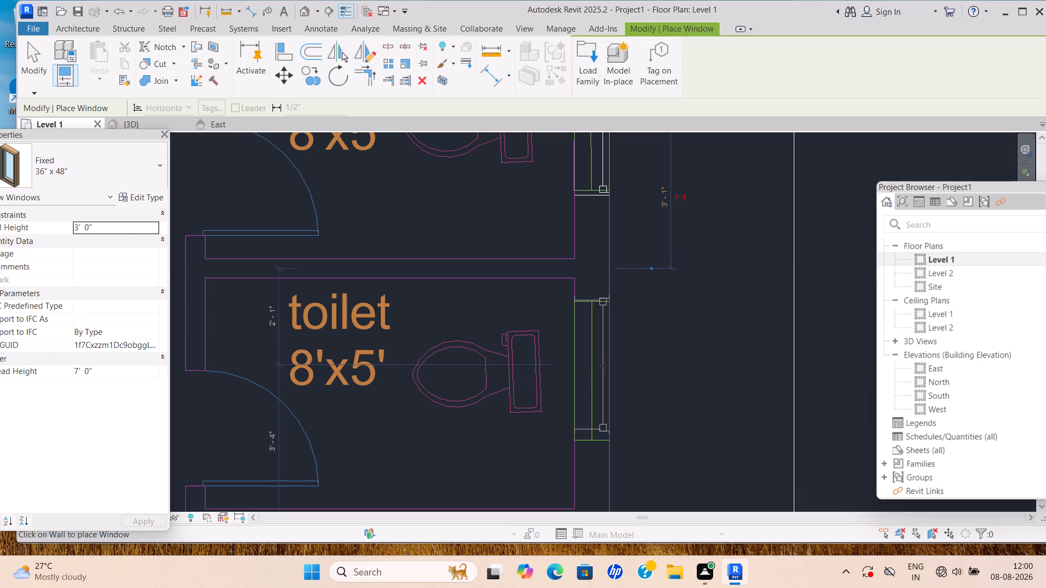
left_click(605, 369)
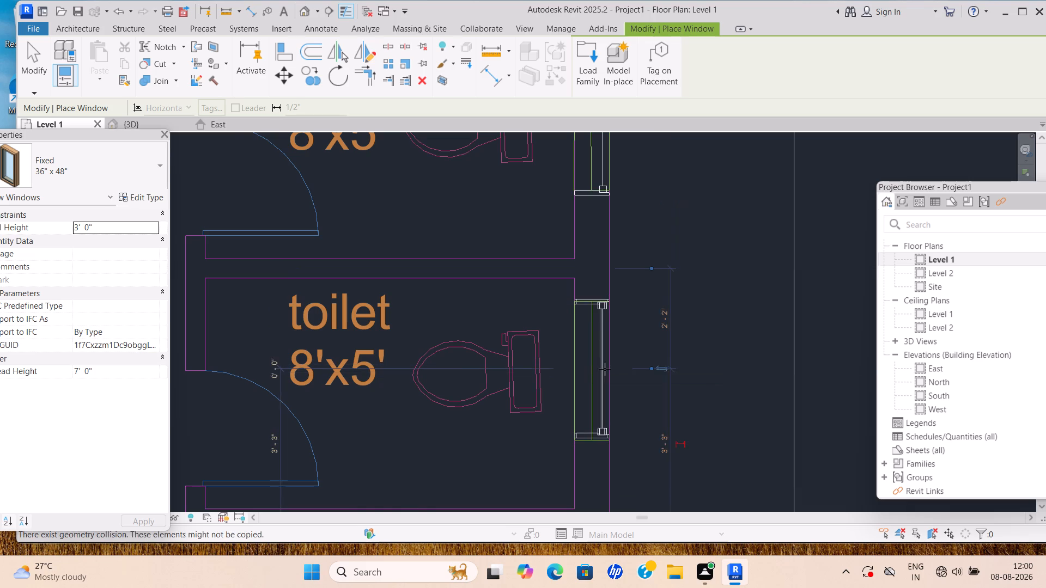
scroll(605, 370, "down", 3)
middle_click_drag(605, 370, 602, 279)
middle_click_drag(627, 390, 609, 313)
scroll(590, 371, "up", 4)
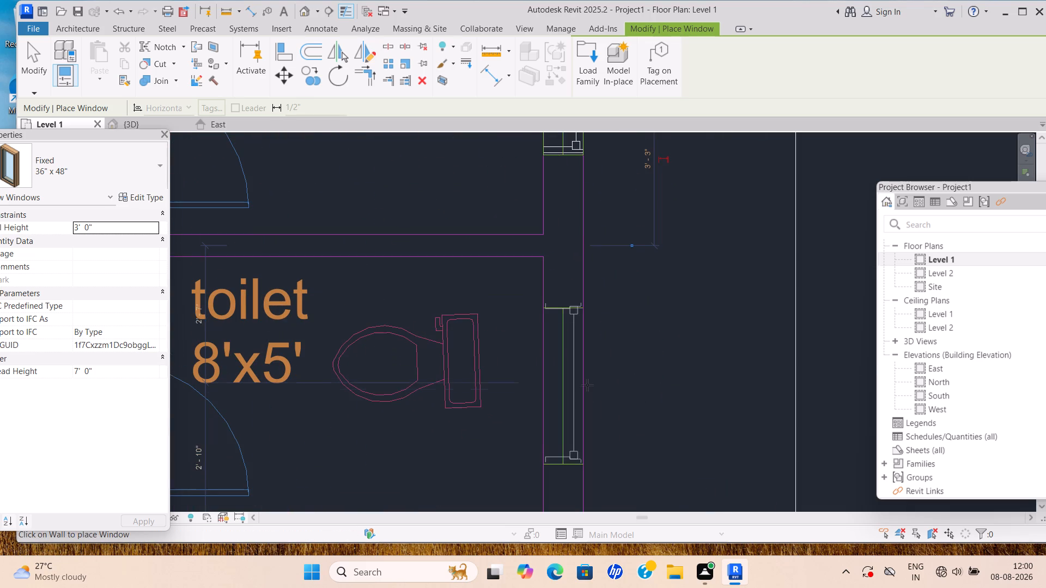
left_click(586, 388)
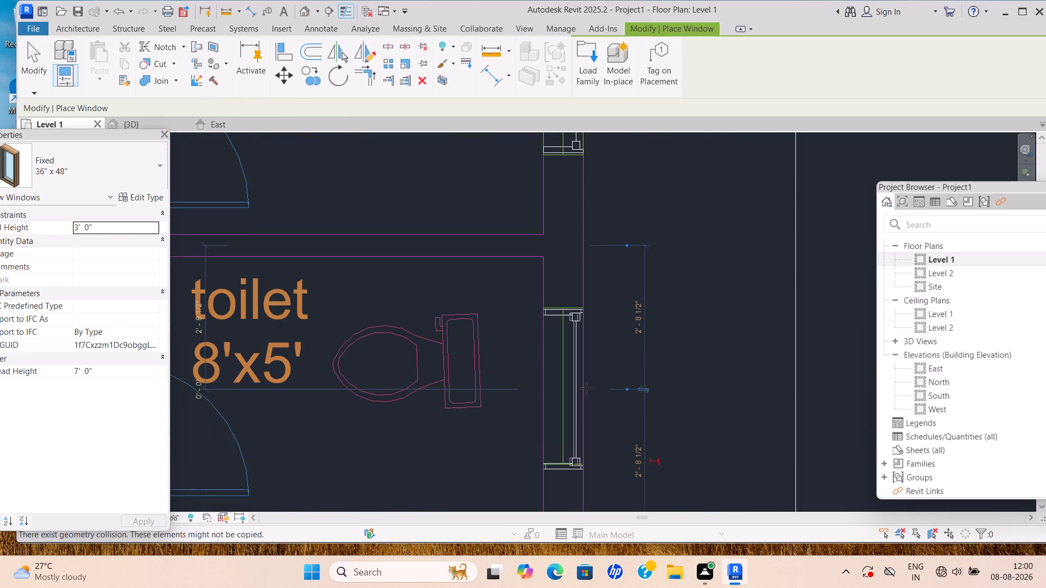
Place a Fixed 36" x 48" window in the west wall opening of the toilet next to the conference room.
scroll(622, 375, "down", 6)
middle_click_drag(623, 332, 630, 302)
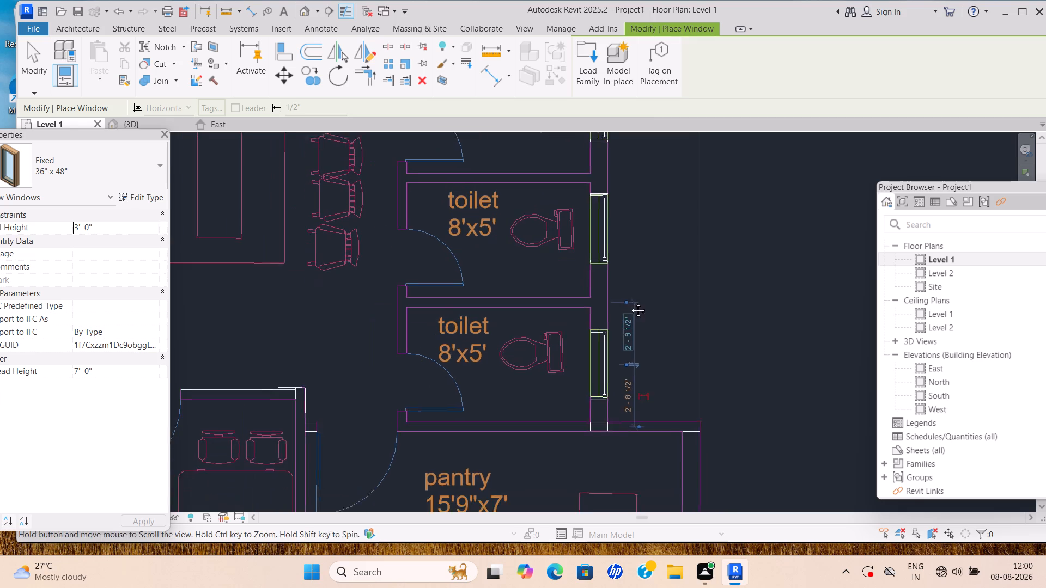
middle_click_drag(630, 302, 635, 297)
middle_click_drag(491, 351, 724, 242)
scroll(553, 352, "down", 1)
middle_click_drag(508, 366, 778, 296)
middle_click_drag(515, 311, 662, 454)
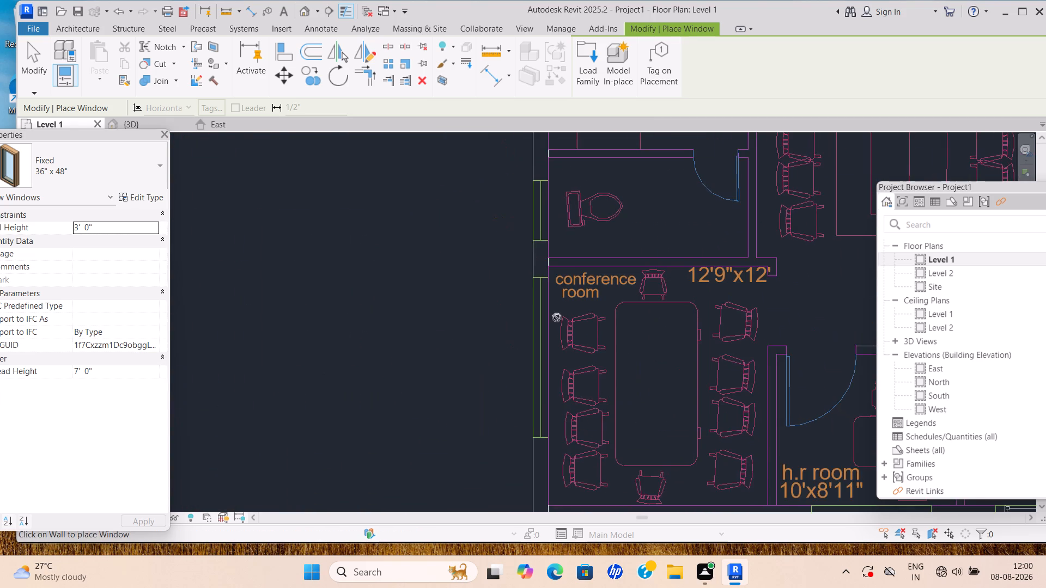
middle_click_drag(560, 327, 560, 465)
scroll(547, 358, "up", 5)
middle_click_drag(548, 354, 577, 406)
scroll(575, 401, "up", 5)
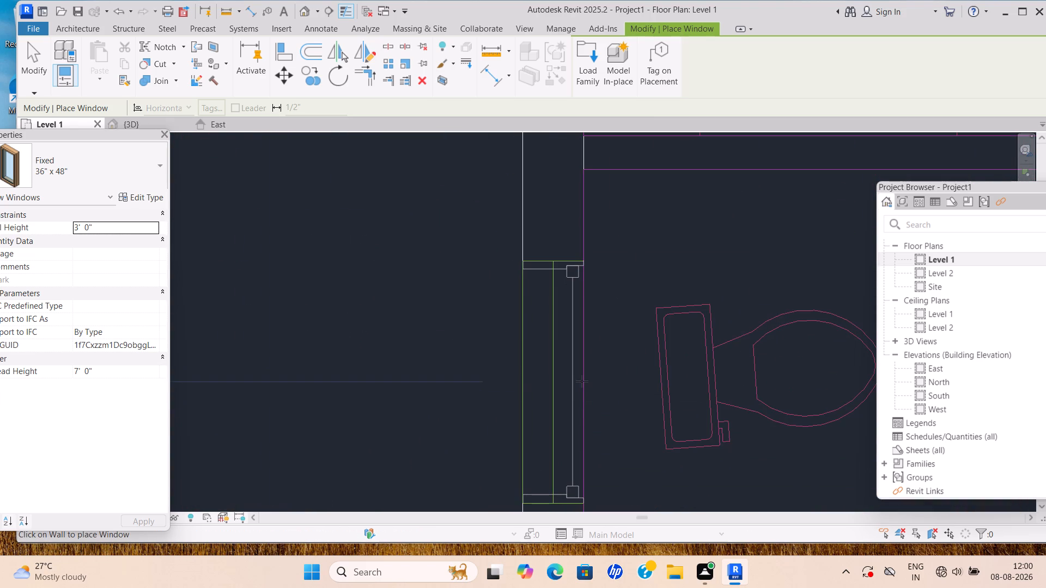
left_click(582, 381)
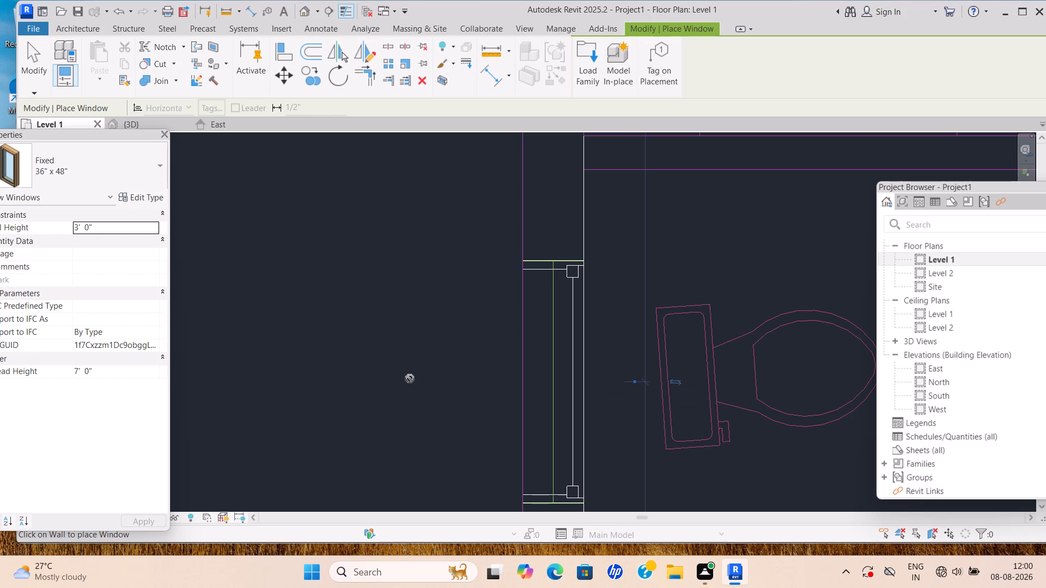
key("Escape")
Align the upper edge of the 10'x5" toilet's window with the upper end of its opening in the reference plan.
scroll(573, 416, "down", 5)
middle_click_drag(573, 416, 327, 408)
scroll(711, 397, "down", 2)
middle_click_drag(711, 397, 477, 437)
scroll(691, 392, "down", 2)
middle_click_drag(636, 407, 396, 452)
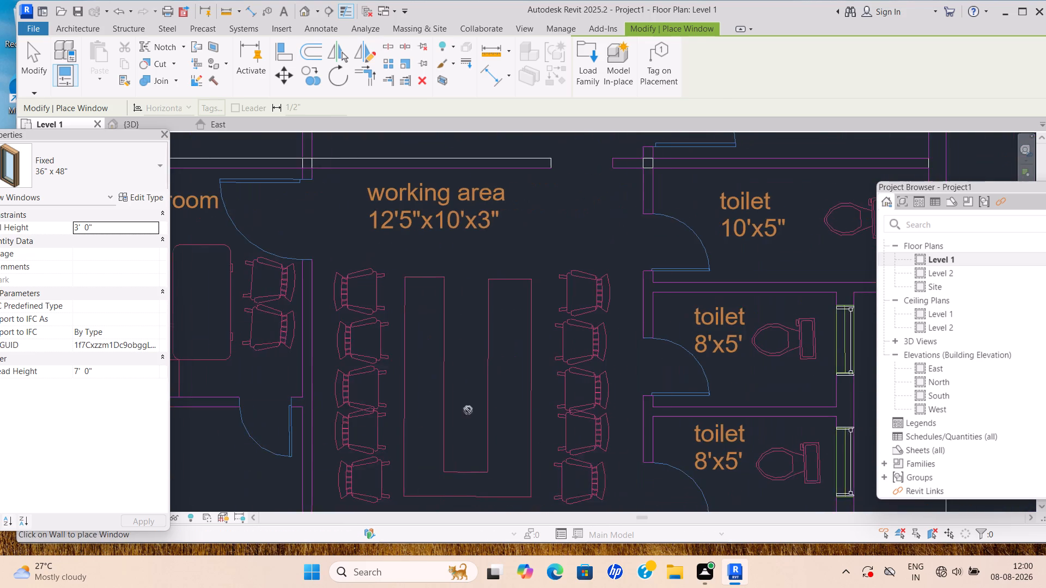
scroll(624, 385, "down", 1)
middle_click_drag(621, 385, 427, 424)
middle_click_drag(591, 371, 560, 412)
scroll(656, 311, "up", 1)
middle_click_drag(660, 312, 556, 377)
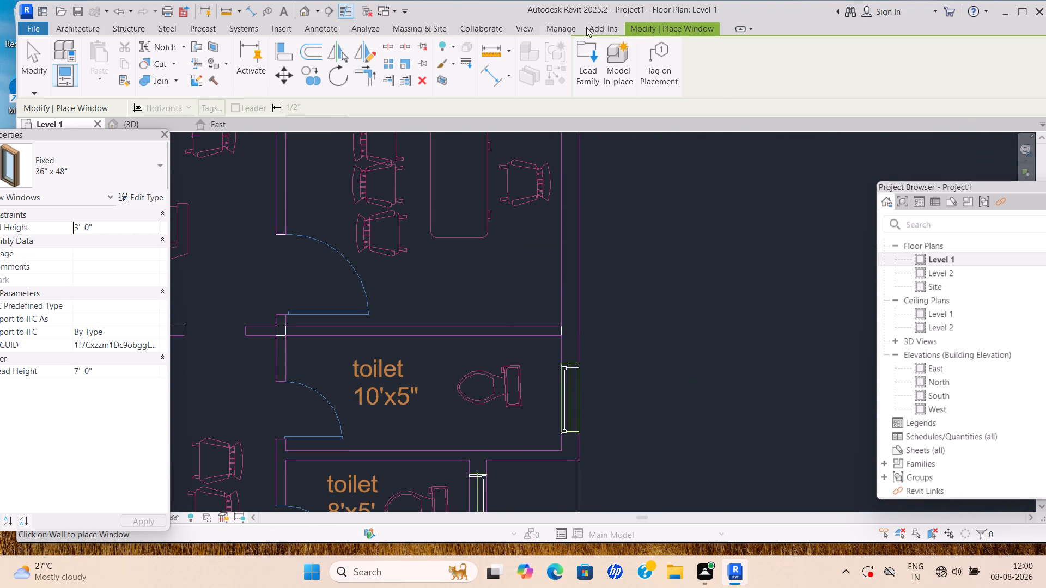
left_click(642, 24)
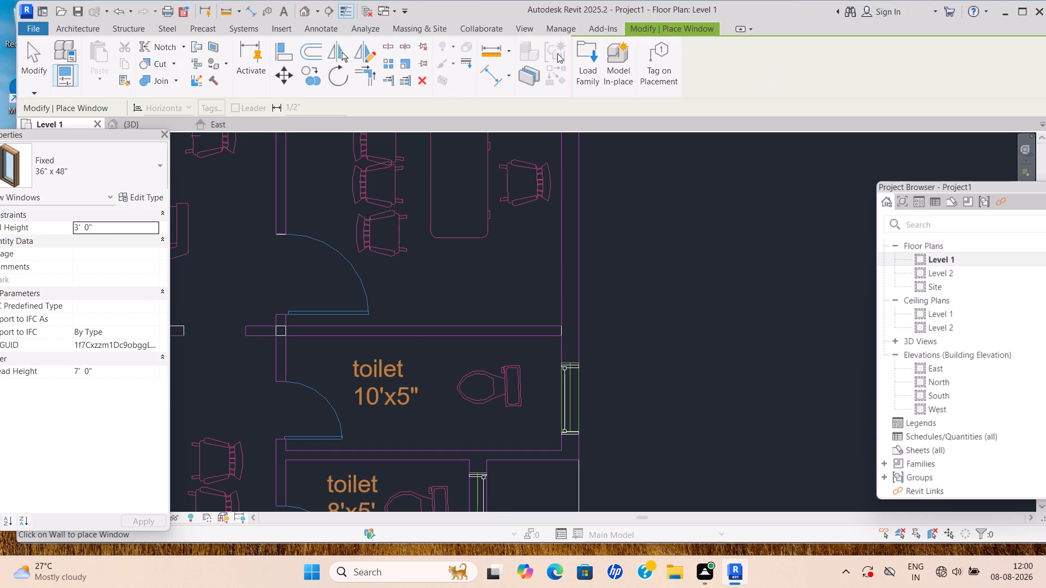
left_click(282, 56)
scroll(554, 369, "up", 11)
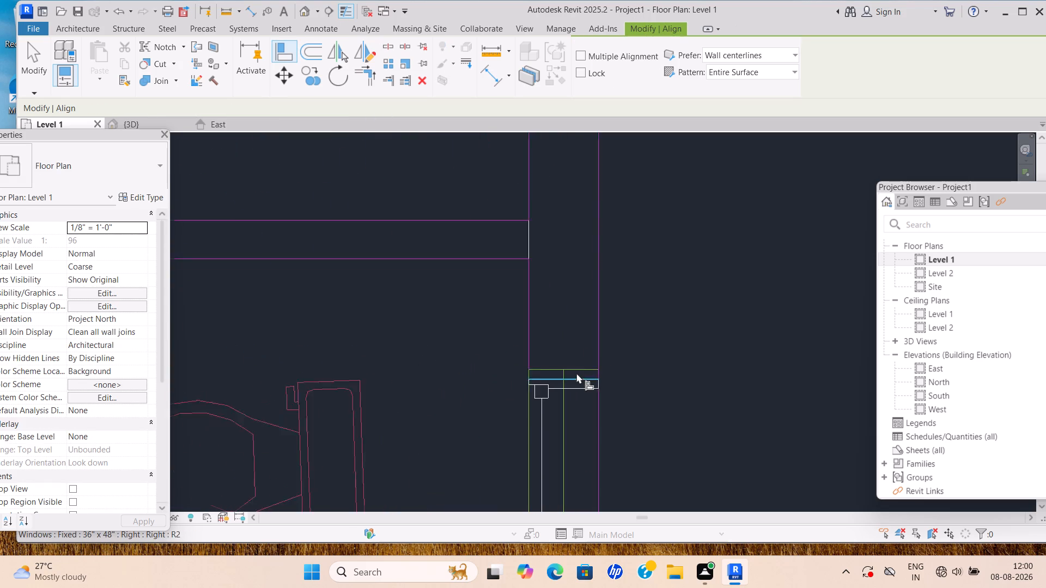
scroll(576, 373, "up", 2)
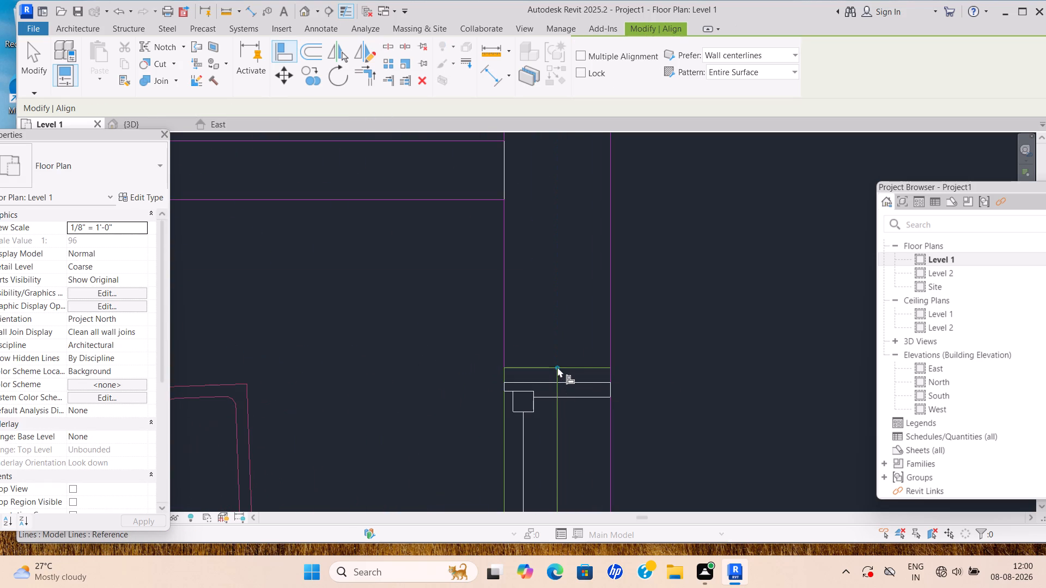
left_click(557, 367)
left_click(557, 381)
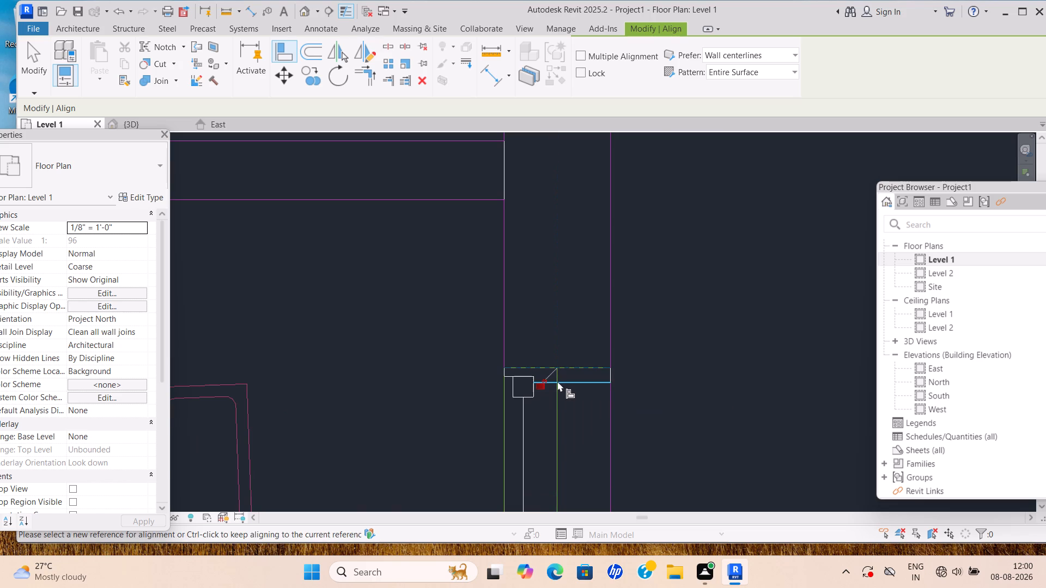
scroll(557, 381, "down", 4)
key("Escape")
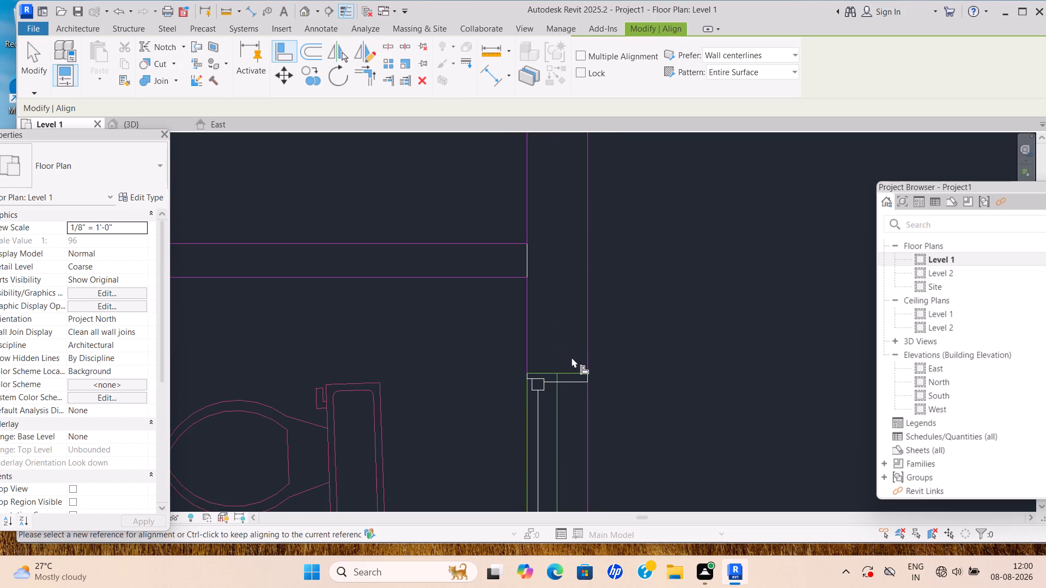
Align the upper edge of the window in the 8'x5' toilet below the 10'x5" toilet with the upper line of its opening.
scroll(580, 378, "down", 2)
middle_click_drag(581, 378, 562, 103)
middle_click_drag(387, 380, 510, 376)
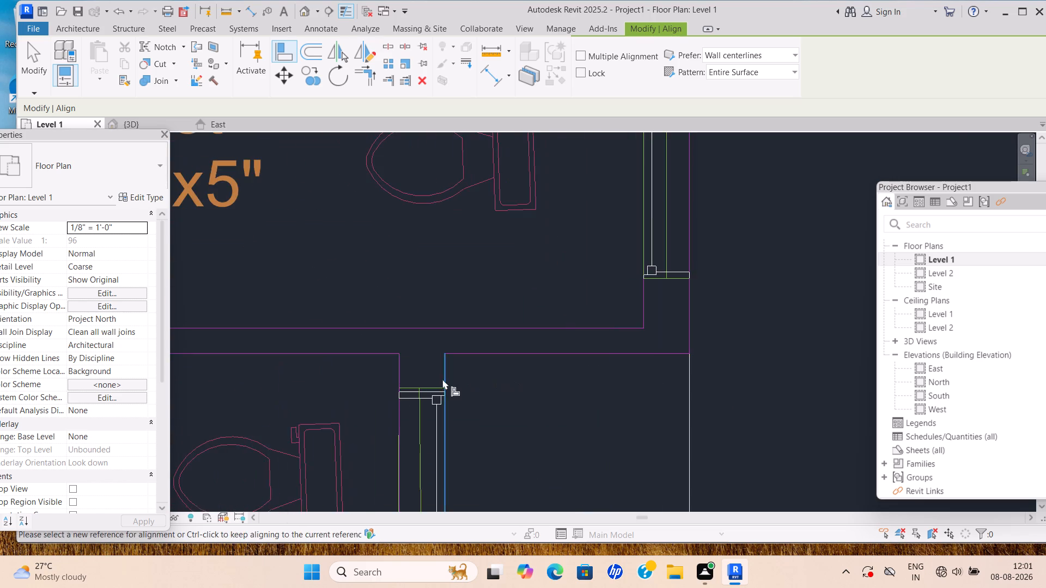
scroll(428, 379, "up", 12)
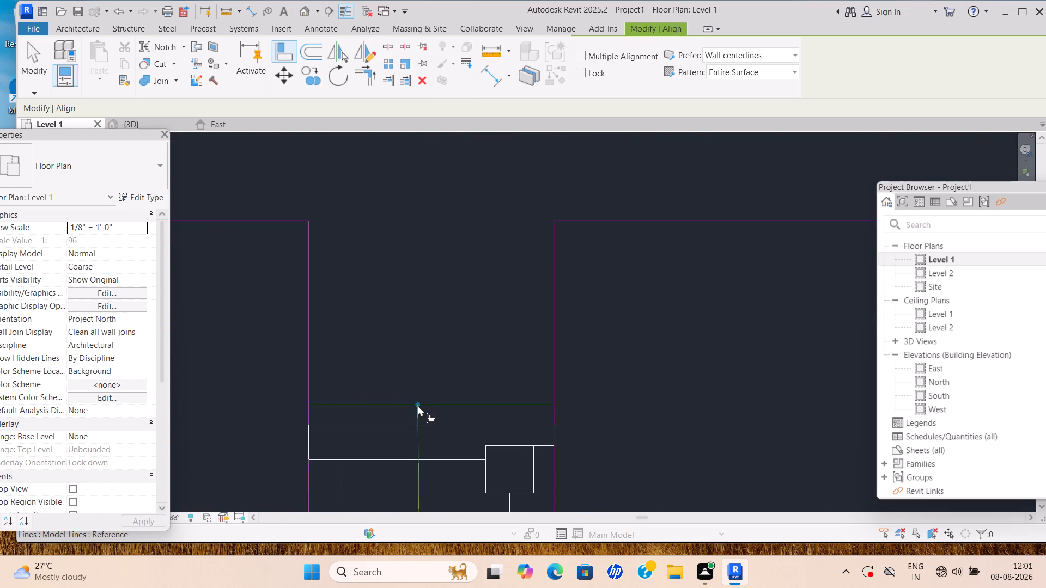
left_click(417, 404)
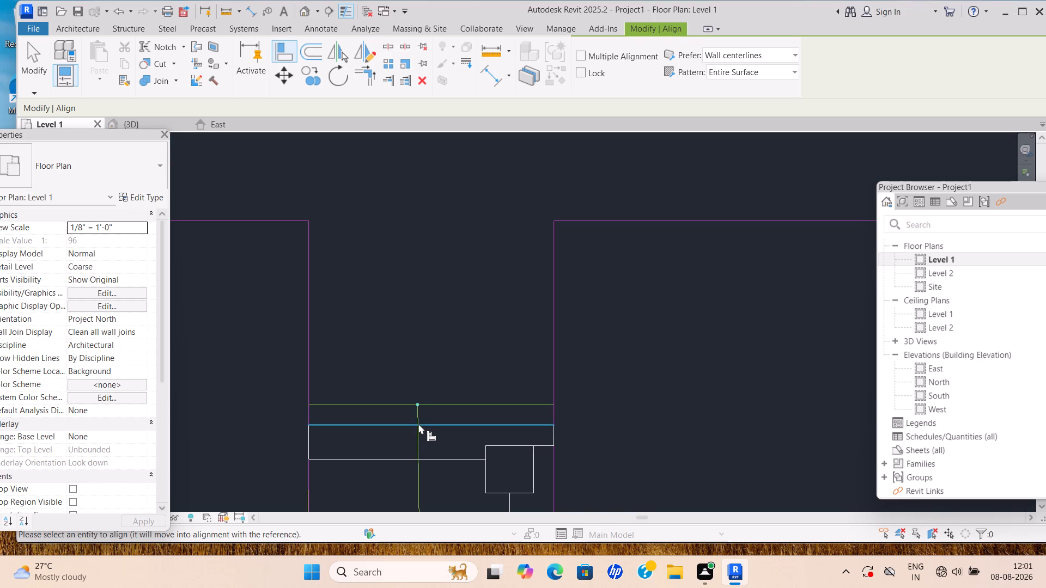
left_click(418, 424)
key("Escape")
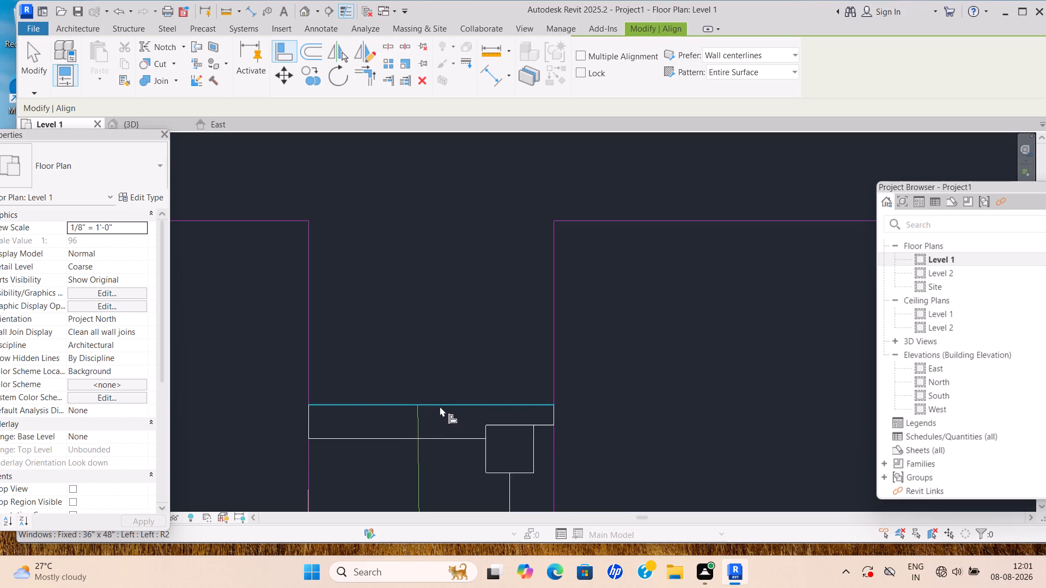
Align the lower edge of the window in the 8'x5' toilet below the 10'x5" toilet with the lower line of its opening.
scroll(470, 390, "down", 3)
middle_click_drag(477, 390, 537, 295)
scroll(546, 373, "down", 1)
middle_click_drag(546, 375, 580, 242)
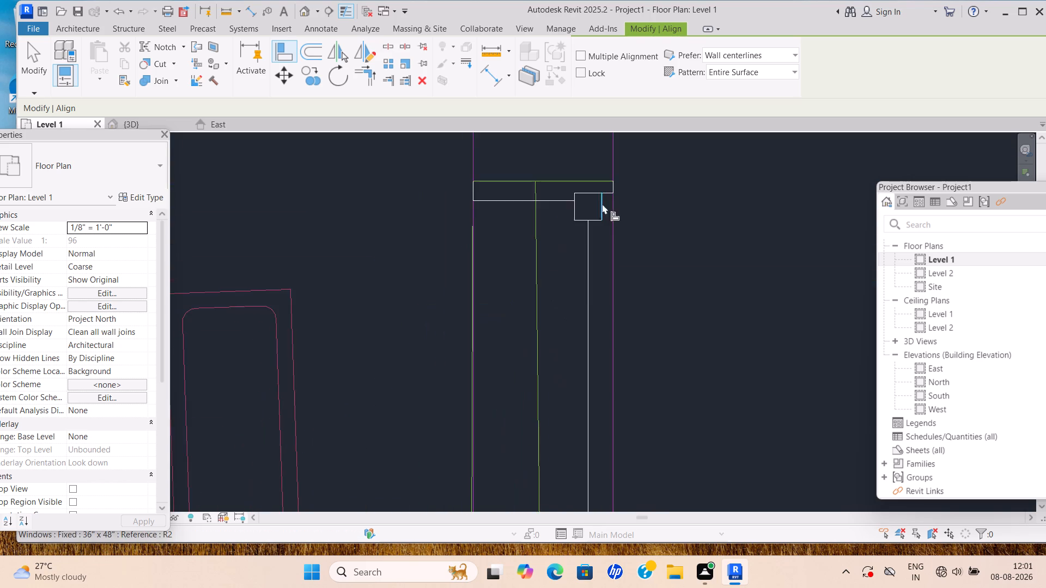
scroll(585, 296, "down", 1)
middle_click_drag(585, 296, 604, 134)
middle_click_drag(588, 338, 572, 143)
middle_click_drag(575, 365, 567, 234)
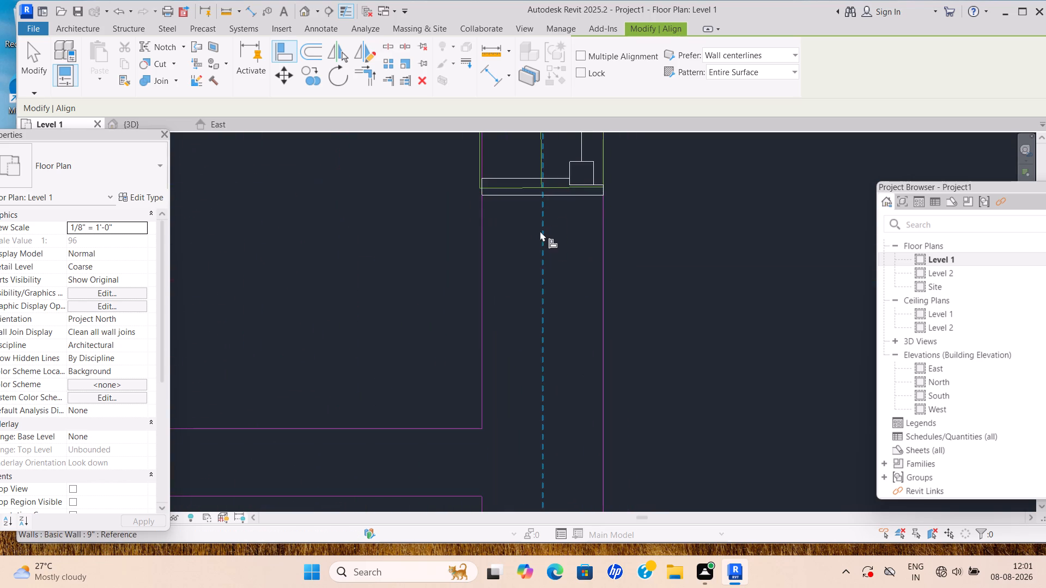
middle_click_drag(543, 227, 514, 418)
scroll(554, 248, "down", 3)
middle_click_drag(547, 311, 490, 409)
middle_click_drag(483, 243, 479, 375)
middle_click_drag(476, 347, 508, 161)
scroll(533, 382, "up", 6)
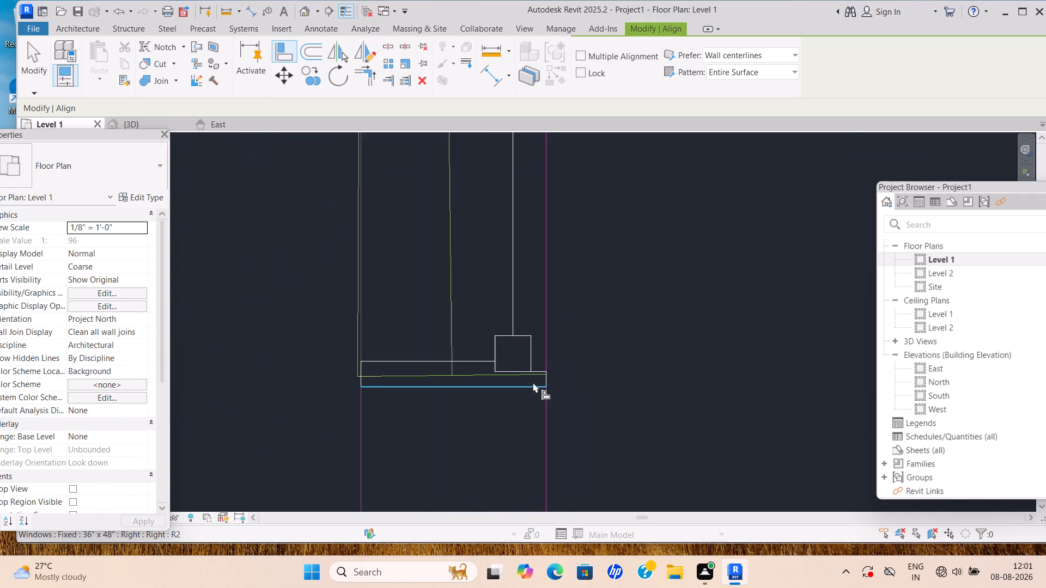
scroll(465, 379, "down", 1)
middle_click_drag(465, 371, 450, 335)
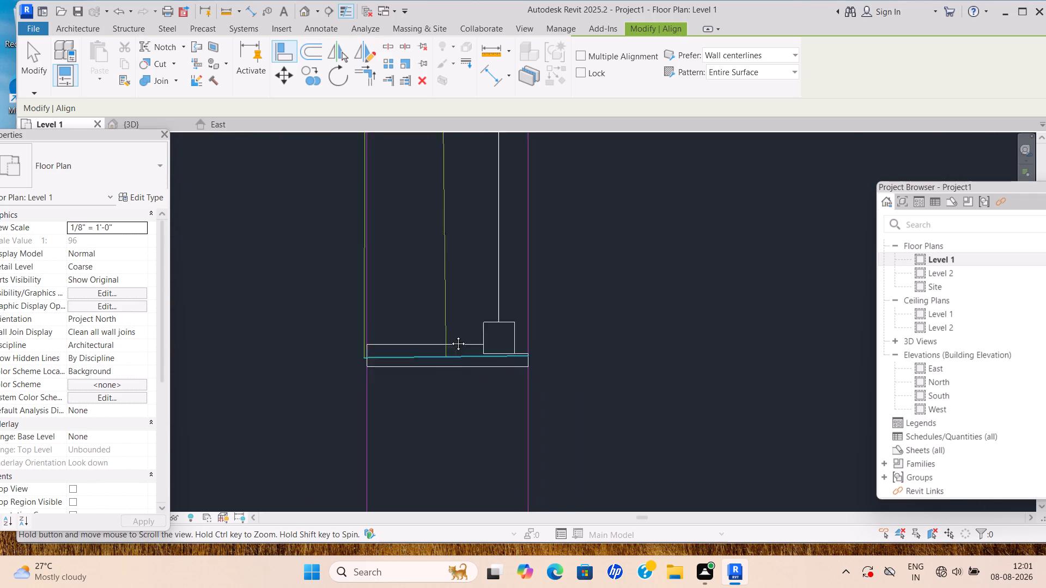
middle_click_drag(450, 335, 433, 285)
middle_click_drag(432, 280, 428, 264)
middle_click_drag(426, 277, 382, 467)
scroll(442, 336, "down", 1)
middle_click_drag(446, 359, 453, 481)
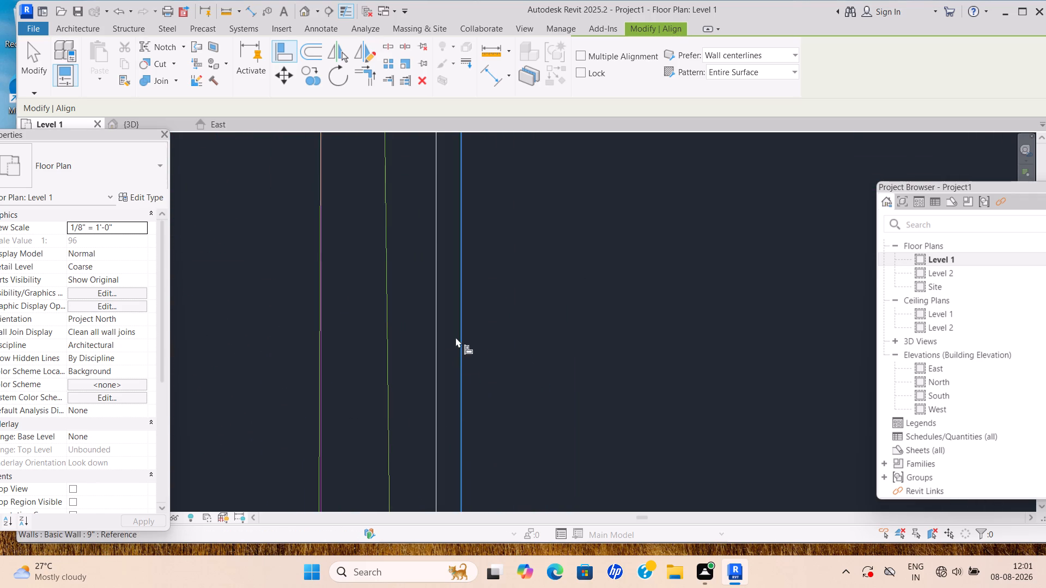
middle_click_drag(454, 379, 448, 480)
middle_click_drag(452, 459, 453, 450)
middle_click_drag(504, 379, 510, 459)
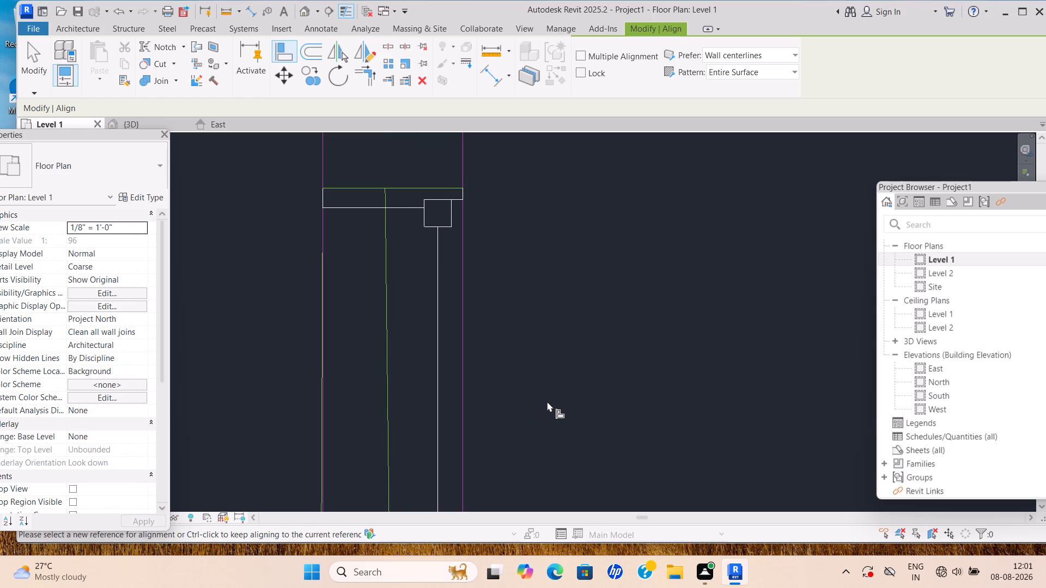
scroll(494, 296, "down", 1)
middle_click_drag(494, 296, 543, 140)
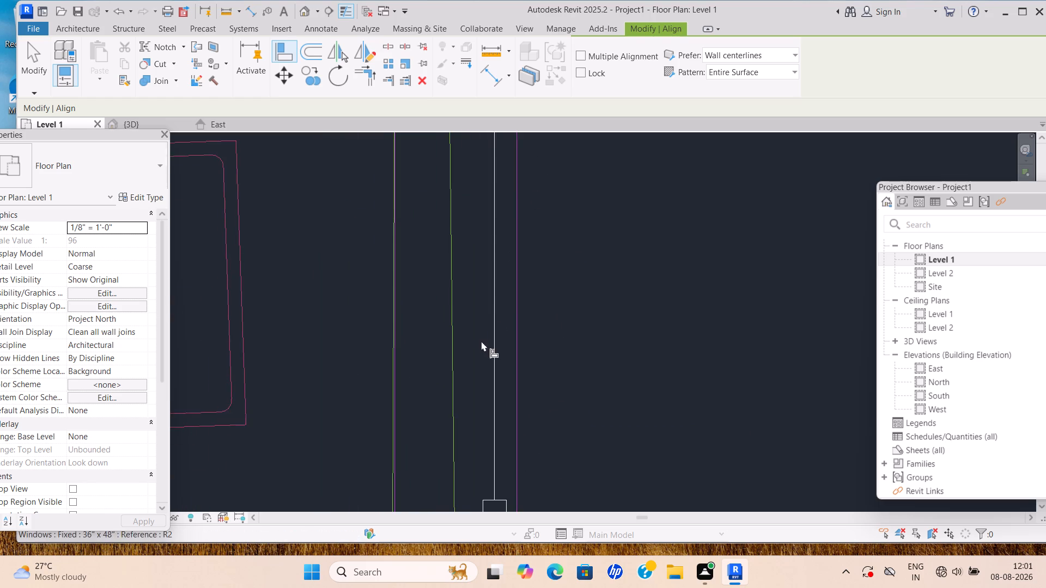
middle_click_drag(481, 341, 525, 198)
scroll(526, 386, "up", 5)
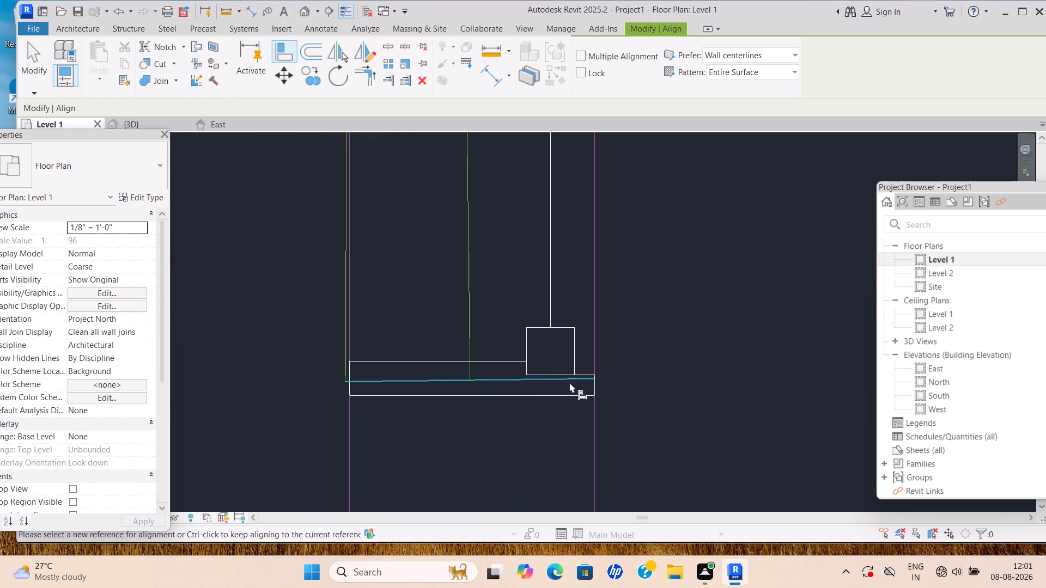
scroll(512, 372, "up", 1)
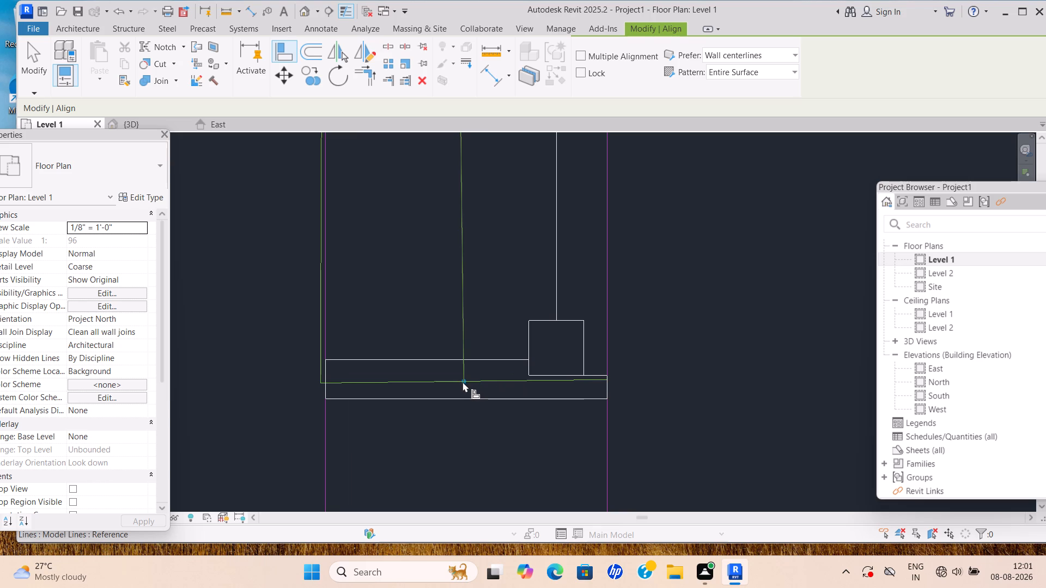
left_click(463, 382)
left_click(466, 397)
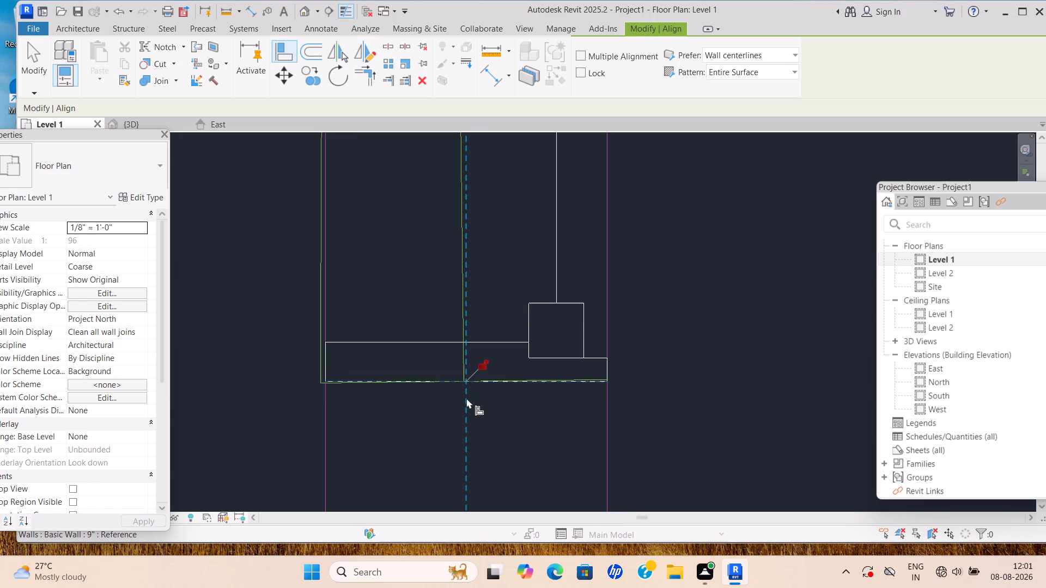
key("Escape")
Align the upper edge of the window in the middle 8'x5' toilet with the upper line of its opening in the reference plan.
scroll(466, 398, "down", 1)
middle_click_drag(467, 398, 490, 204)
scroll(485, 364, "down", 1)
middle_click_drag(486, 364, 497, 179)
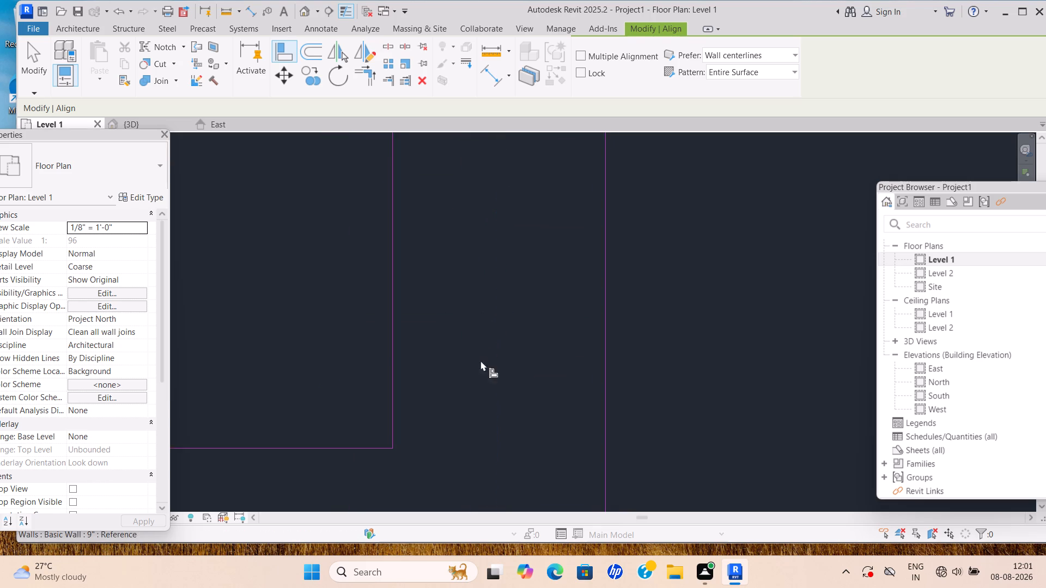
middle_click_drag(483, 361, 521, 206)
scroll(471, 366, "down", 1)
middle_click_drag(475, 366, 521, 189)
scroll(563, 362, "up", 3)
middle_click_drag(593, 351, 593, 351)
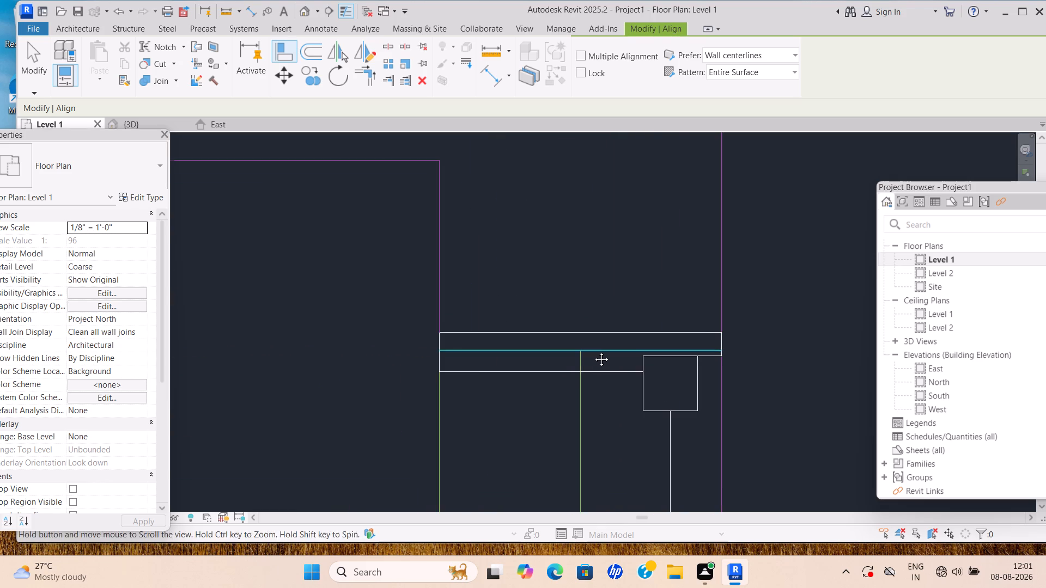
middle_click_drag(593, 351, 520, 401)
scroll(518, 401, "down", 1)
scroll(513, 396, "up", 4)
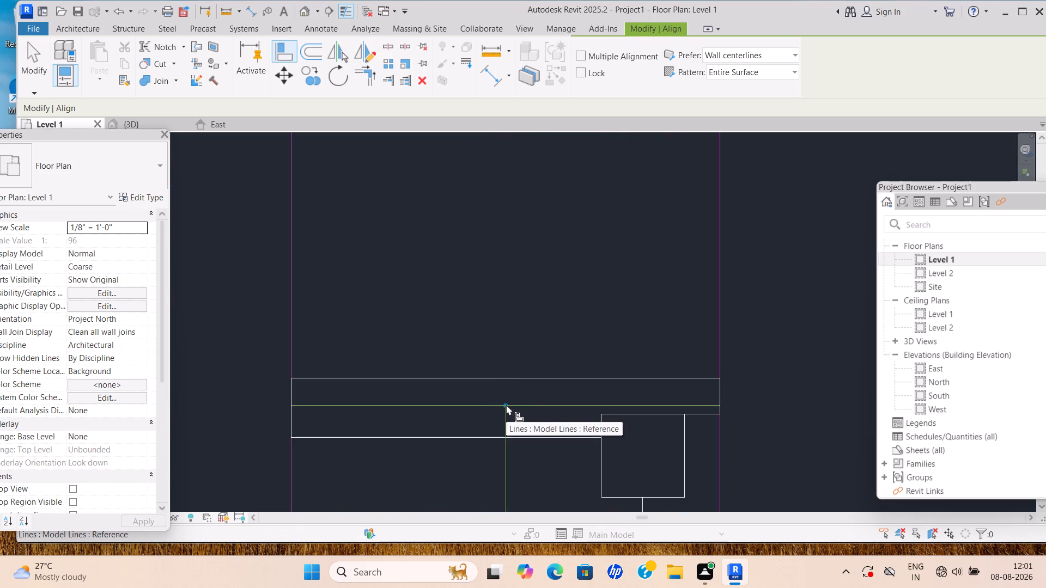
left_click(506, 405)
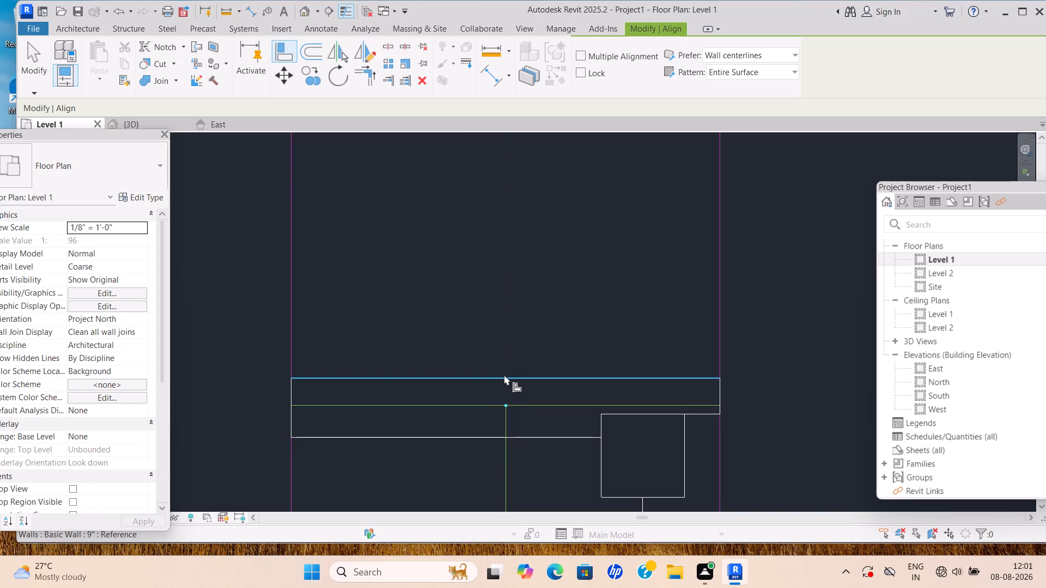
left_click(506, 375)
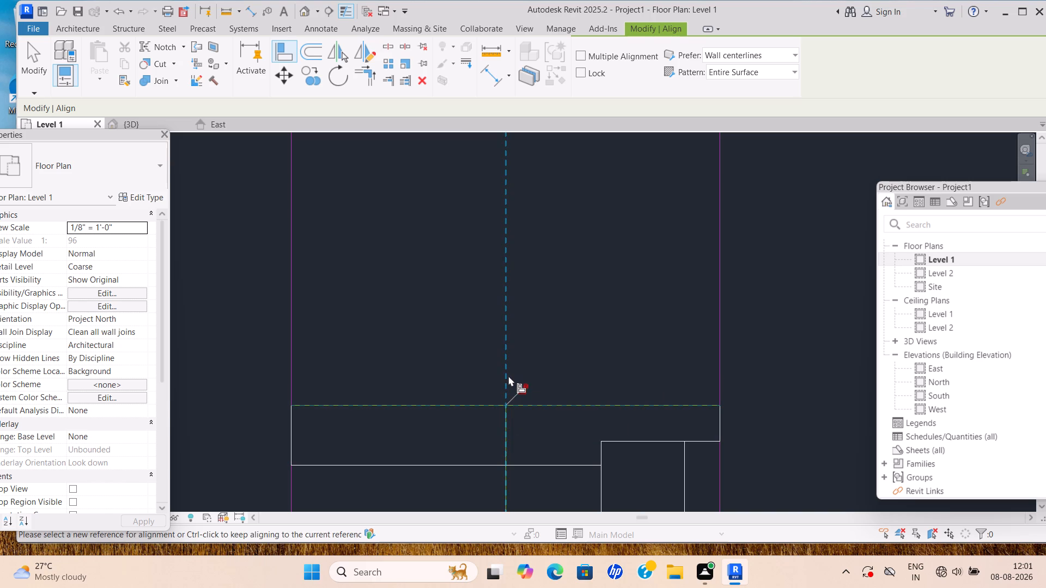
key("Escape")
Examine how the windows in the middle 8'x5' toilet and the toilet next to the conference room fit their openings.
scroll(515, 412, "down", 5)
middle_click_drag(515, 412, 524, 255)
scroll(548, 367, "down", 3)
middle_click_drag(548, 362, 546, 341)
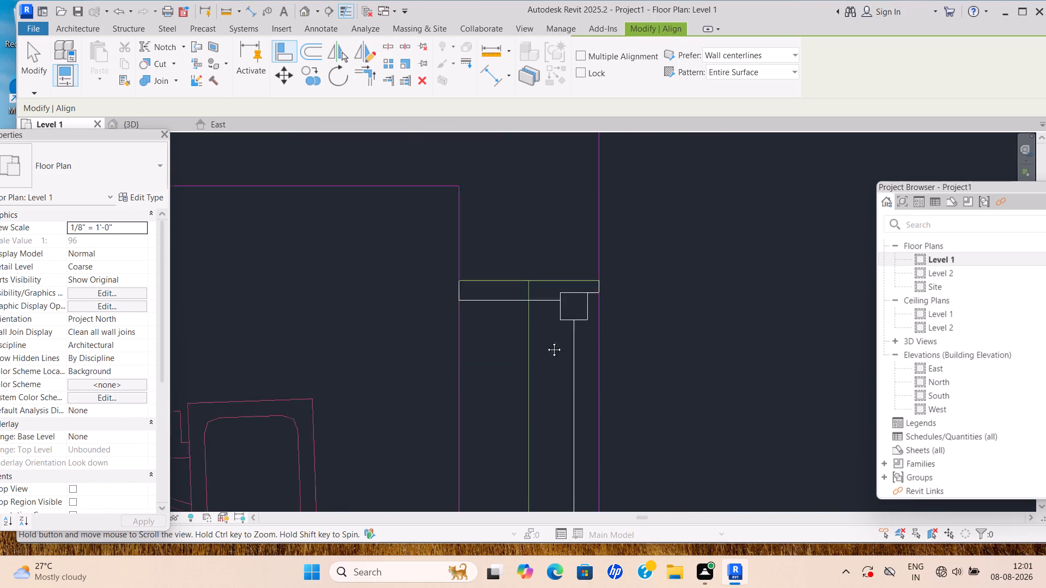
middle_click_drag(546, 341, 537, 172)
scroll(497, 381, "down", 4)
middle_click_drag(498, 382, 508, 236)
middle_click_drag(522, 398, 514, 278)
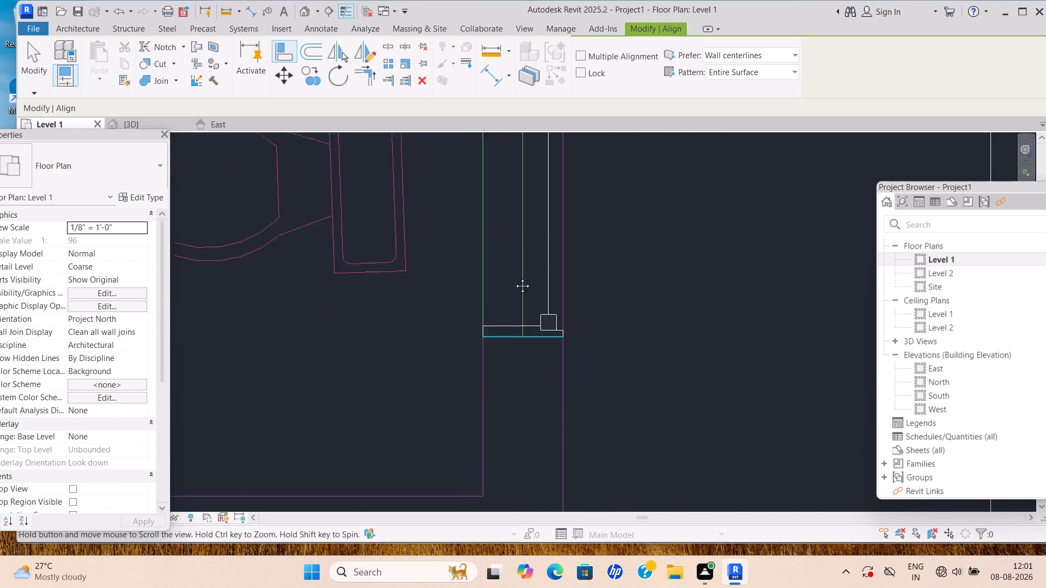
middle_click_drag(514, 278, 509, 255)
middle_click_drag(492, 383, 513, 163)
scroll(494, 373, "down", 1)
middle_click_drag(497, 374, 622, 354)
middle_click_drag(318, 293, 619, 398)
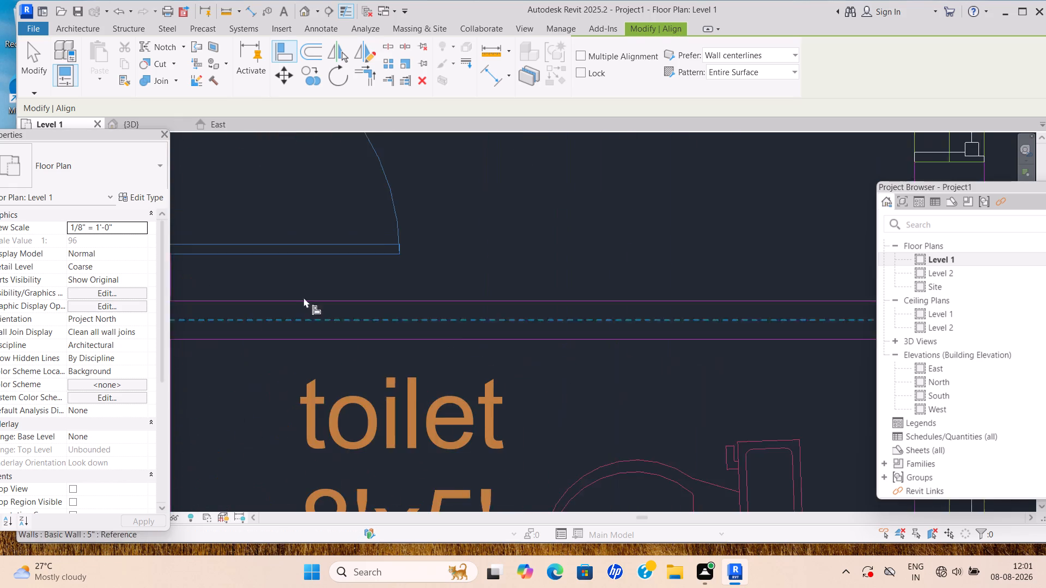
scroll(287, 294, "down", 1)
middle_click_drag(296, 301, 616, 329)
middle_click_drag(373, 336, 578, 293)
middle_click_drag(381, 299, 660, 346)
scroll(607, 338, "down", 2)
middle_click_drag(373, 323, 636, 346)
middle_click_drag(422, 335, 613, 369)
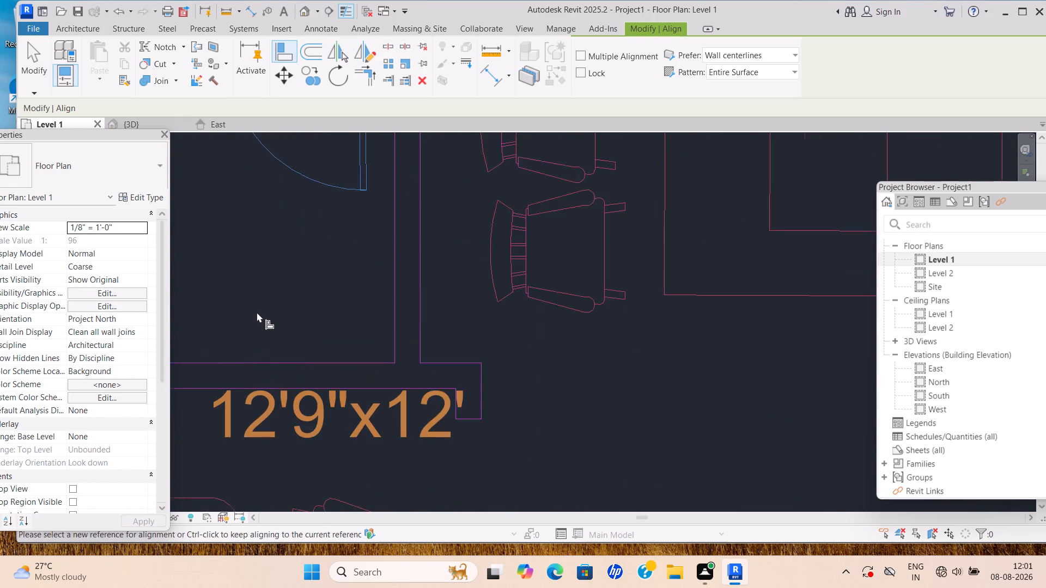
scroll(256, 312, "down", 1)
middle_click_drag(257, 312, 586, 316)
middle_click_drag(349, 330, 586, 330)
scroll(390, 324, "down", 1)
middle_click_drag(390, 324, 453, 281)
middle_click_drag(467, 280, 452, 413)
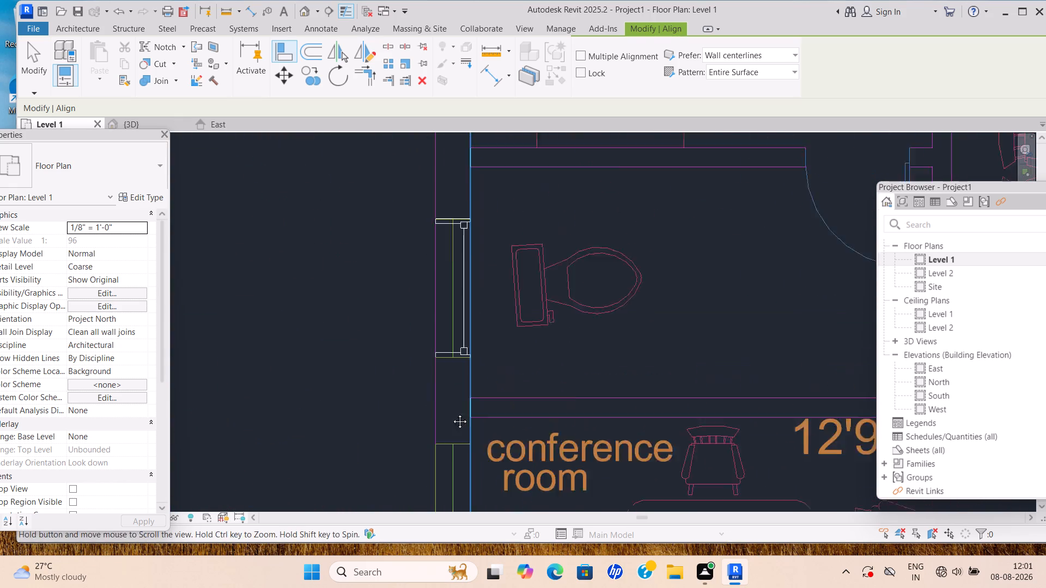
middle_click_drag(452, 413, 451, 419)
scroll(446, 256, "up", 8)
scroll(470, 304, "down", 5)
middle_click_drag(472, 291, 458, 130)
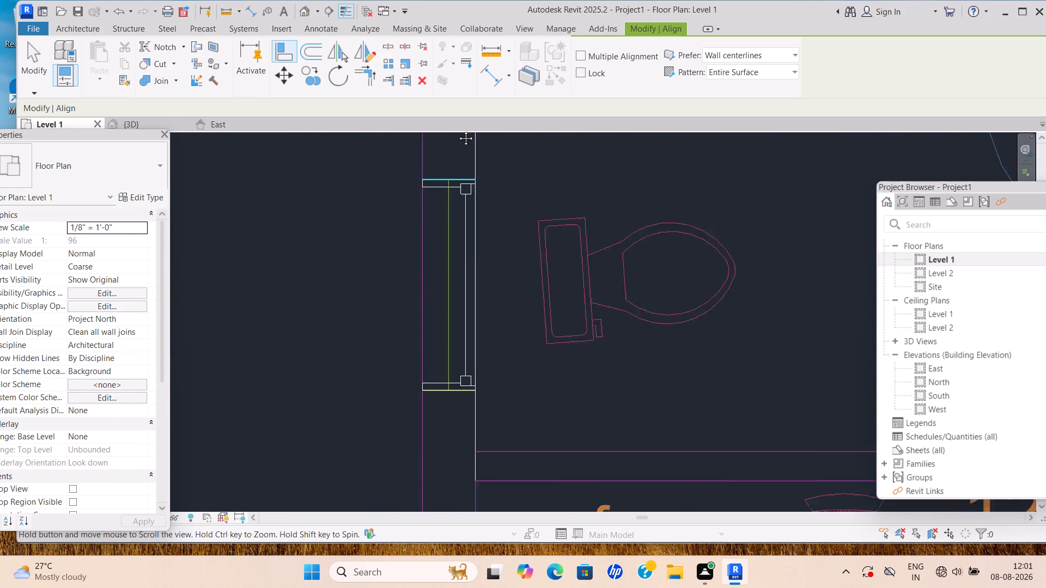
middle_click_drag(458, 130, 458, 125)
scroll(476, 322, "up", 3)
scroll(474, 319, "down", 5)
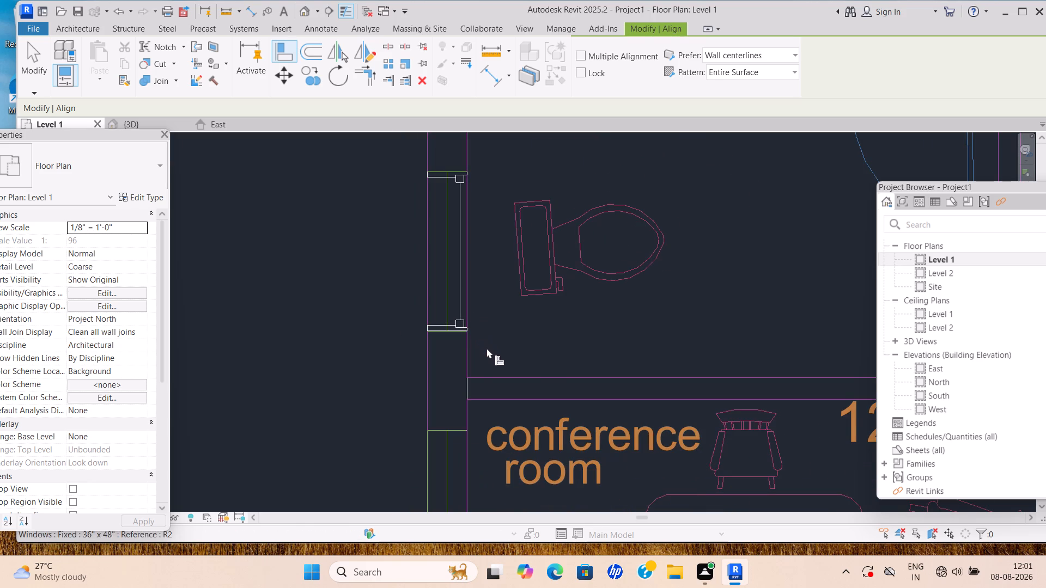
key("Escape")
Delete the Fixed 36" x 48" window from the pantry's south wall.
scroll(538, 369, "down", 3)
middle_click_drag(539, 369, 295, 253)
scroll(554, 342, "down", 3)
middle_click_drag(555, 342, 230, 247)
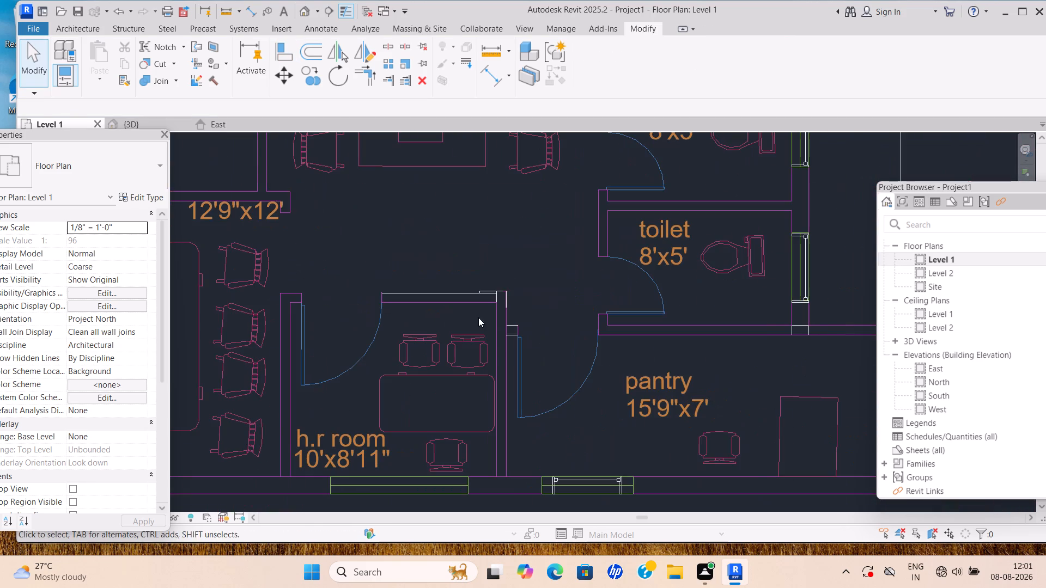
middle_click_drag(478, 317, 260, 369)
scroll(479, 317, "down", 1)
middle_click_drag(473, 313, 427, 328)
scroll(652, 363, "up", 2)
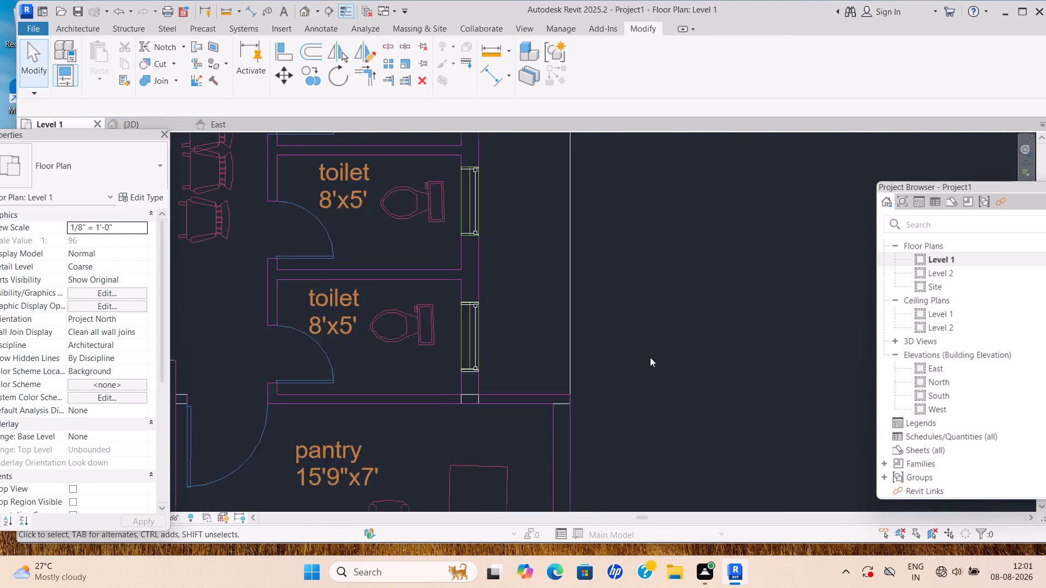
key("Escape")
key("Escape")
key("Escape")
key("Escape")
key("Escape")
key("Escape")
key("Escape")
key("Escape")
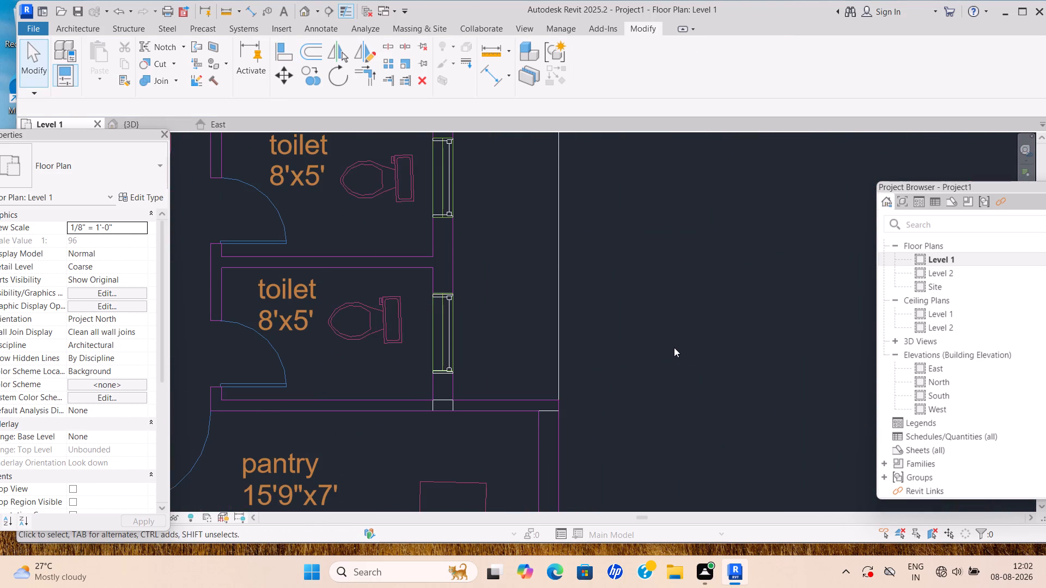
key("Escape")
middle_click_drag(502, 301, 558, 133)
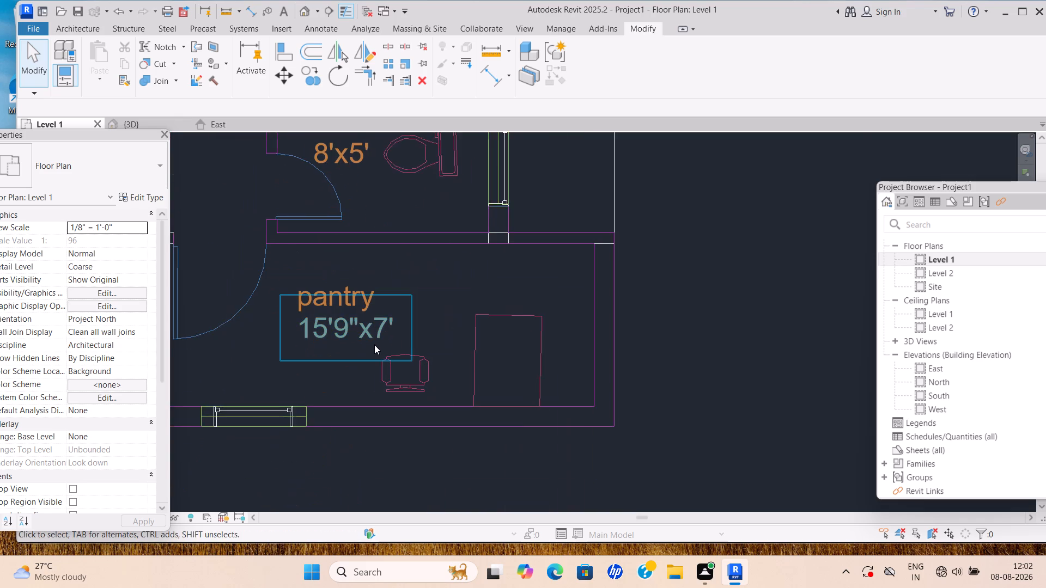
middle_click_drag(377, 350, 428, 360)
scroll(287, 415, "up", 4)
middle_click_drag(301, 426, 349, 420)
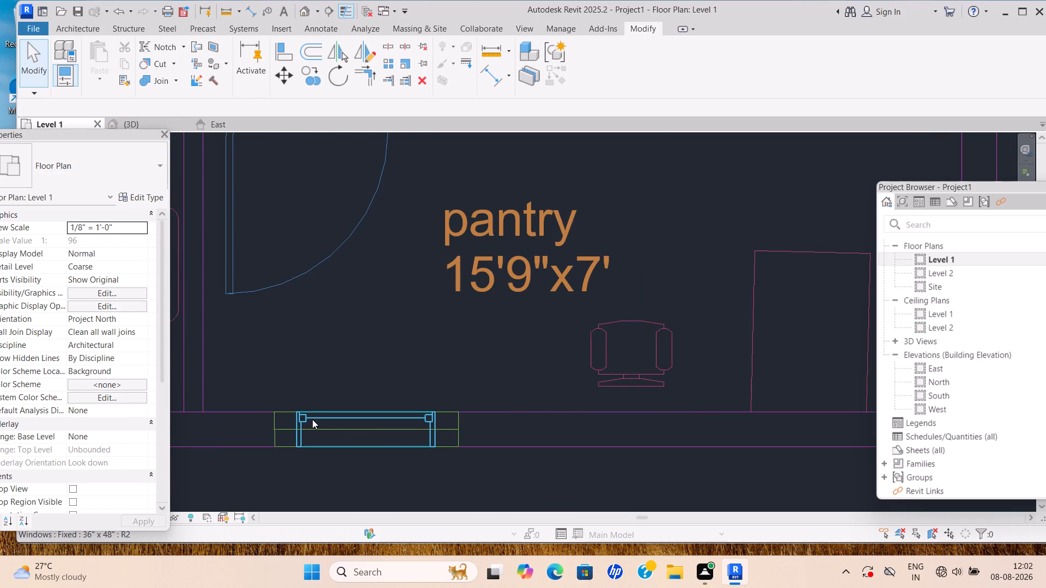
left_click(313, 416)
scroll(313, 416, "down", 3)
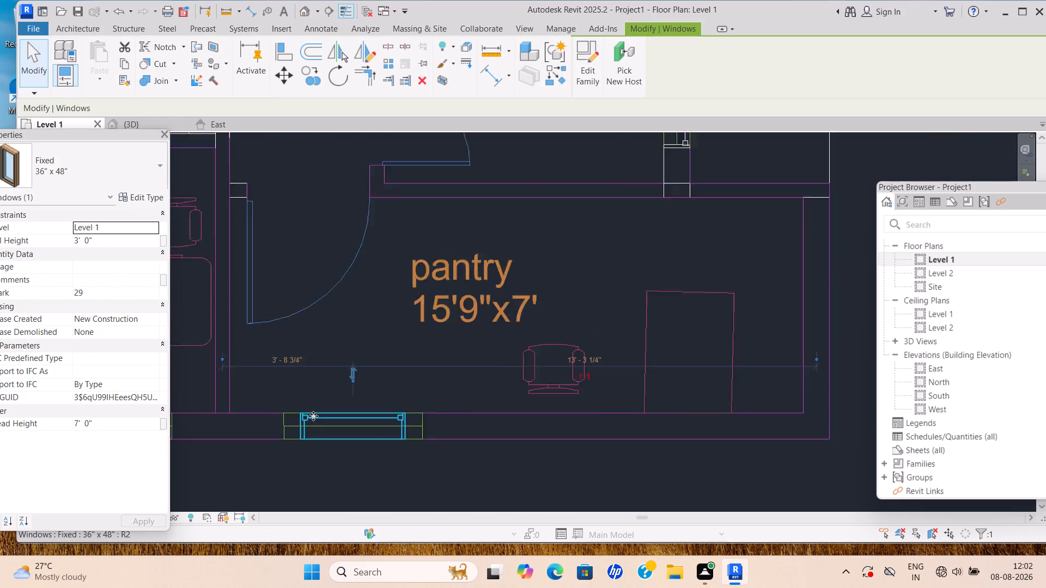
scroll(313, 416, "down", 8)
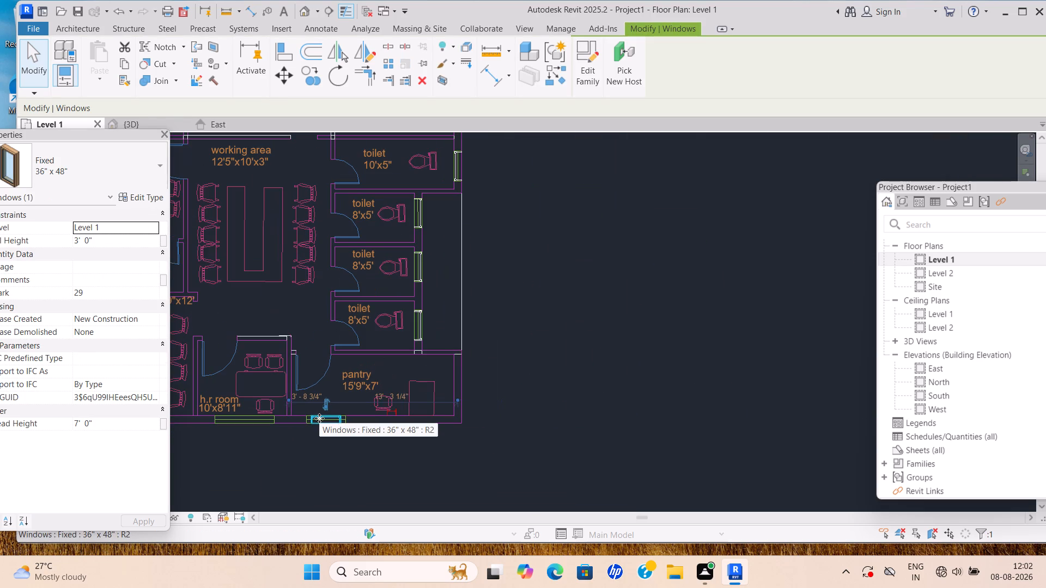
key("Delete")
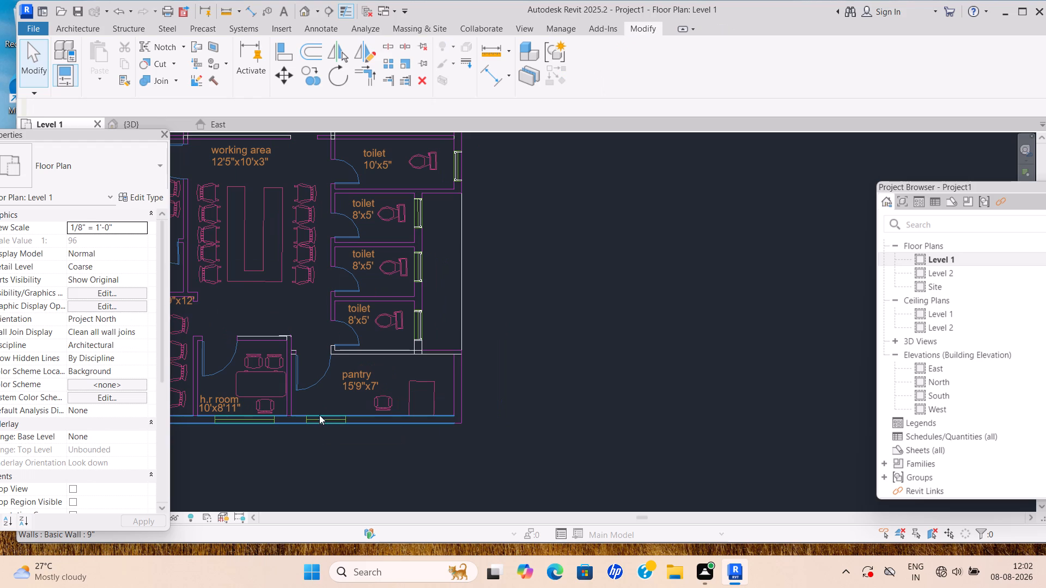
scroll(312, 404, "down", 1)
key("Escape")
key("Escape")
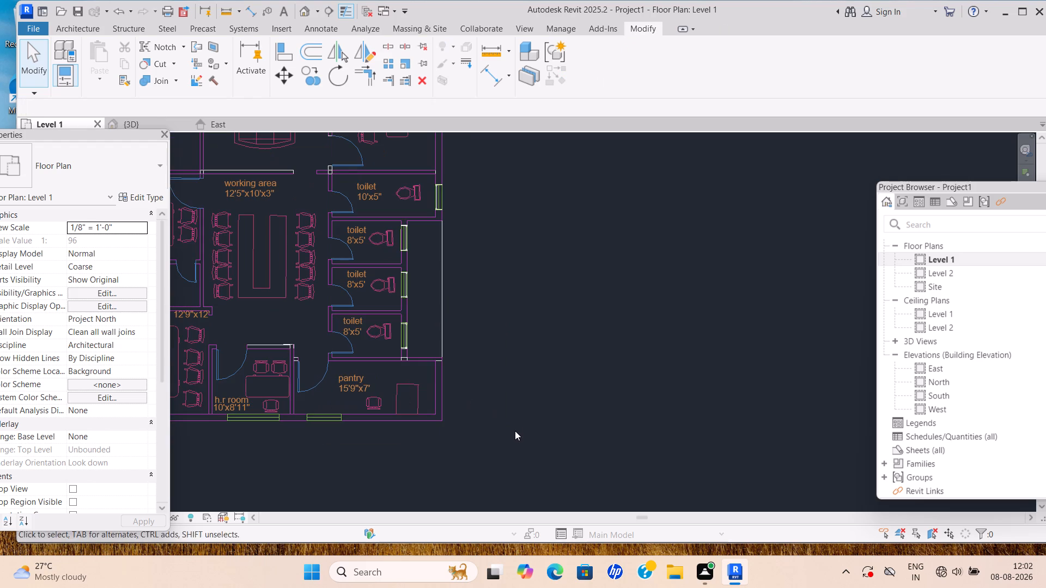
key("Escape")
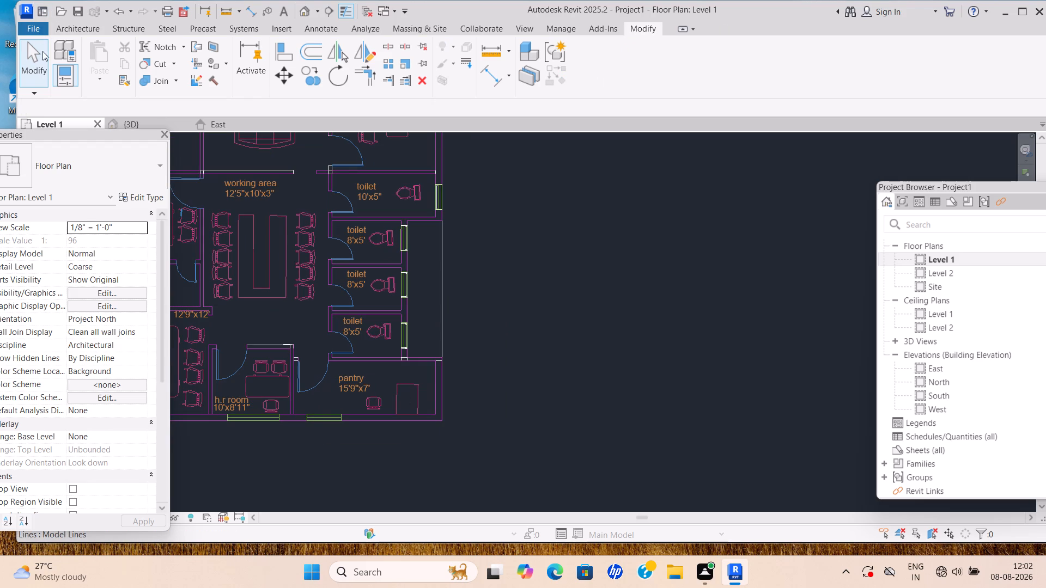
Set the width of the Fixed 36" x 48" window type to 6'.
left_click(81, 29)
left_click(122, 76)
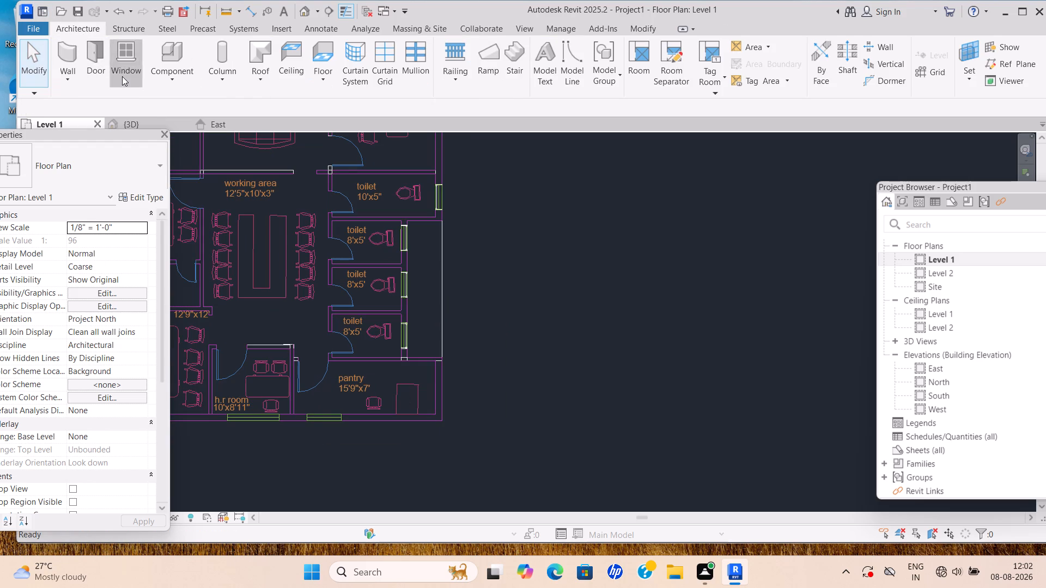
left_click(145, 198)
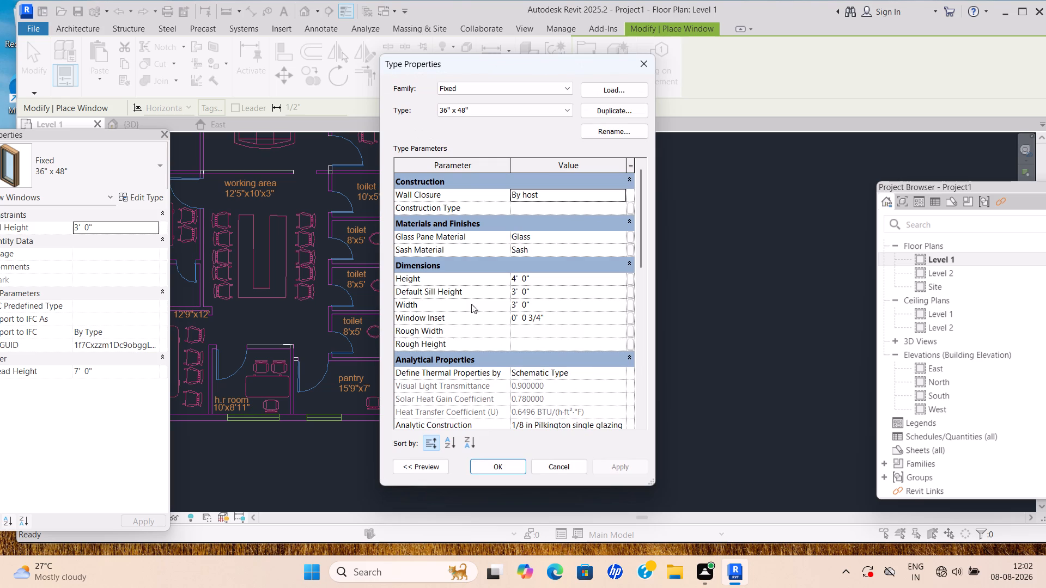
left_click(543, 305)
key("BackSpace")
key("BackSpace")
key("BackSpace")
key("BackSpace")
key("BackSpace")
key("BackSpace")
key("BackSpace")
key("BackSpace")
key("BackSpace")
key("BackSpace")
key("BackSpace")
key("BackSpace")
key("BackSpace")
key("BackSpace")
key("BackSpace")
key("BackSpace")
key("BackSpace")
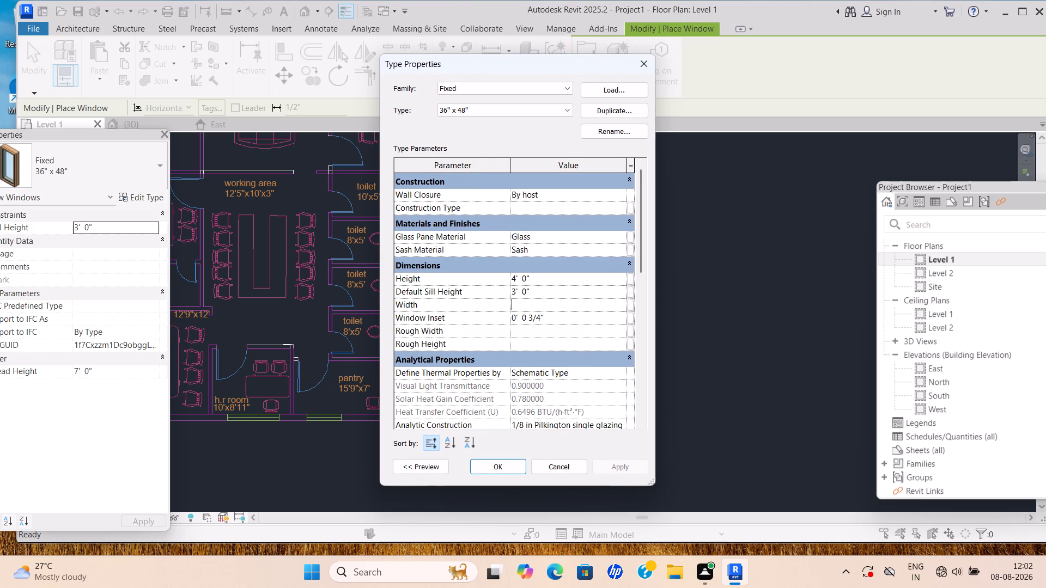
key("6")
key("apostrophe")
key("Return")
left_click(506, 470)
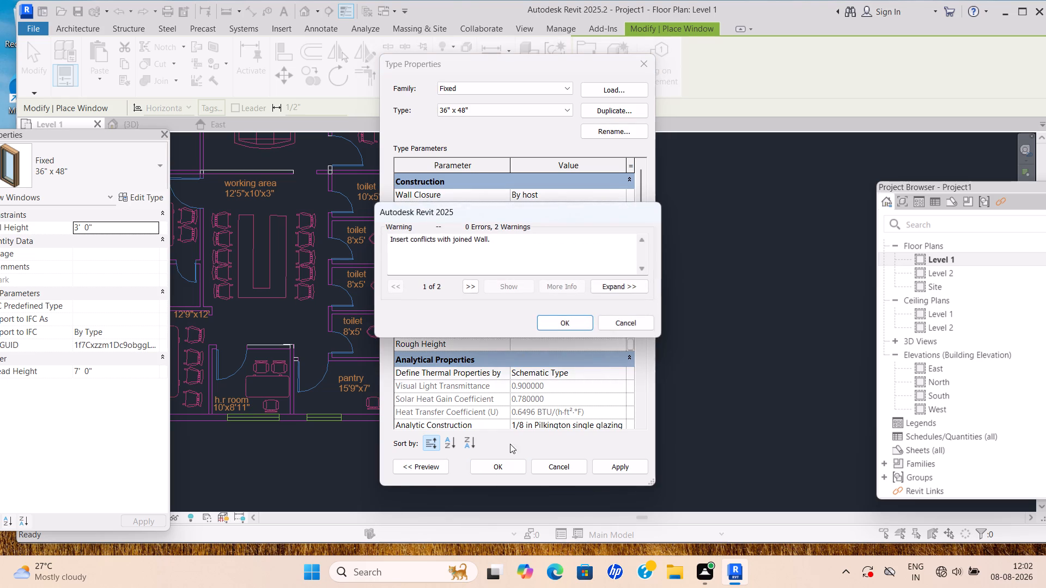
left_click(573, 326)
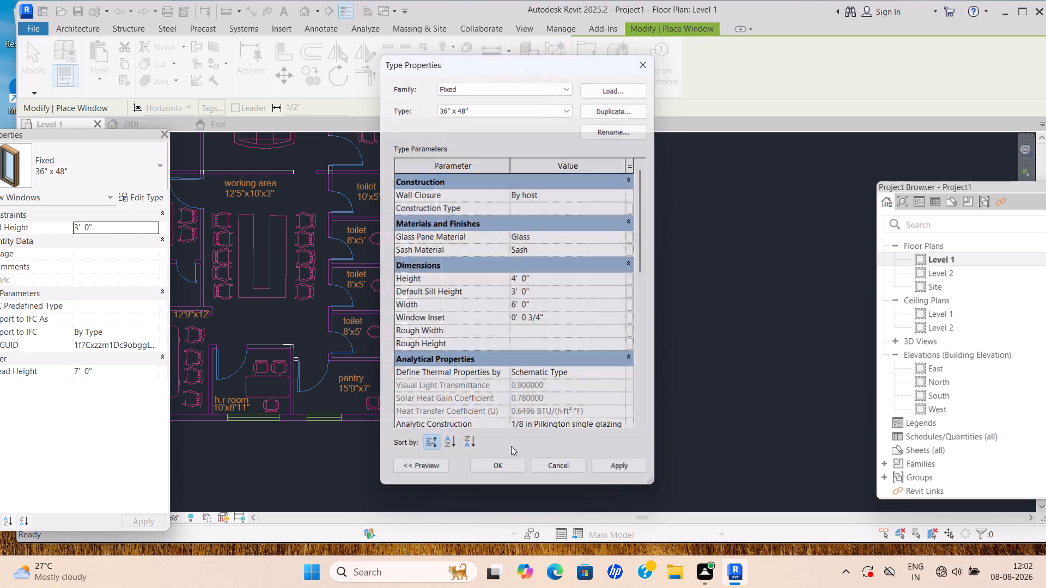
Delete the Fixed 36" x 48" window from the outer wall of the 10'x5" toilet.
scroll(276, 405, "down", 1)
middle_click_drag(278, 408, 472, 443)
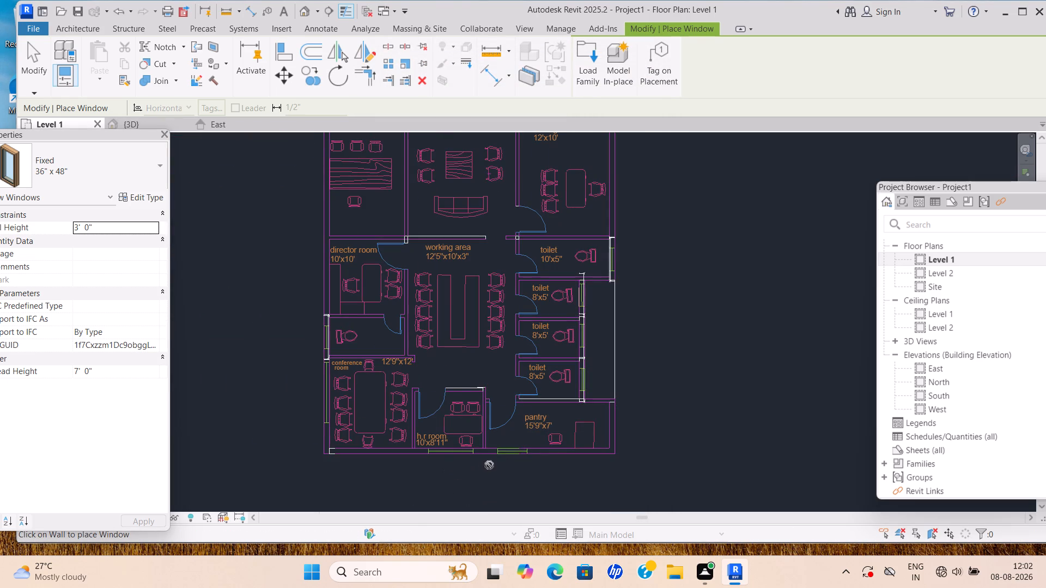
scroll(568, 384, "up", 10)
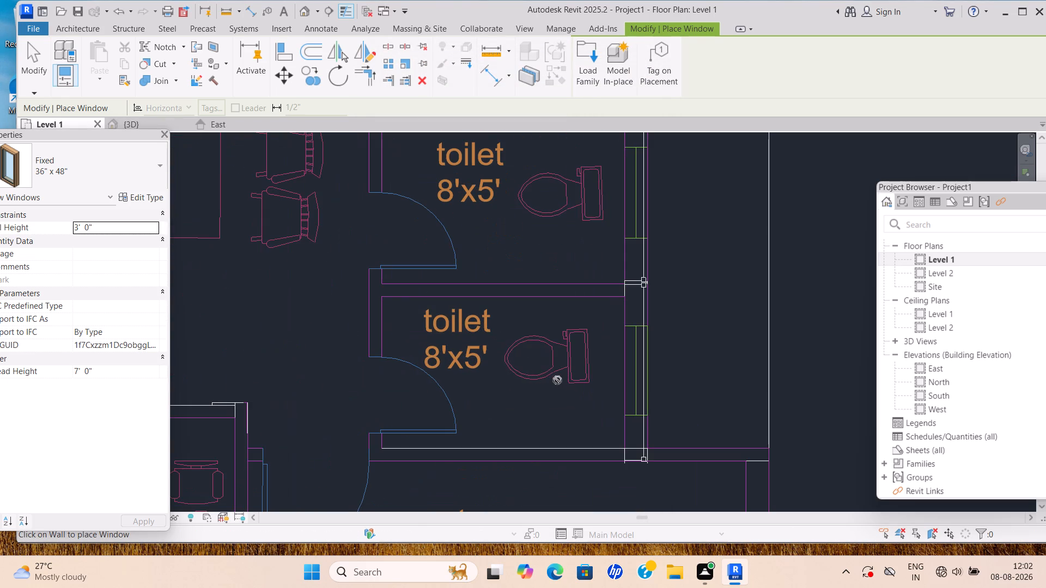
scroll(557, 380, "up", 3)
scroll(557, 380, "down", 5)
middle_click_drag(557, 380, 317, 421)
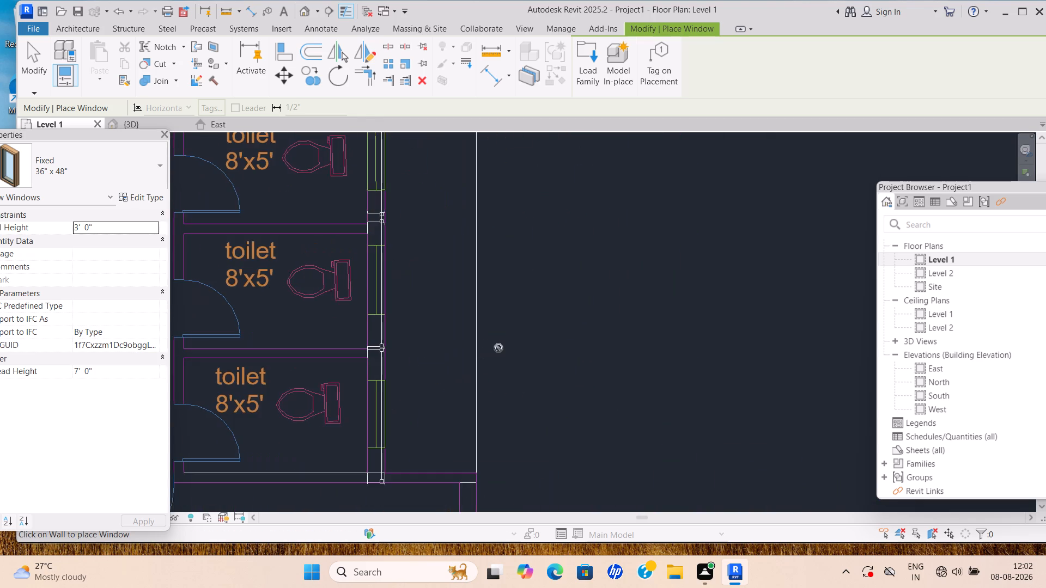
scroll(498, 348, "down", 5)
middle_click_drag(472, 270, 441, 422)
scroll(472, 314, "up", 7)
key("Escape")
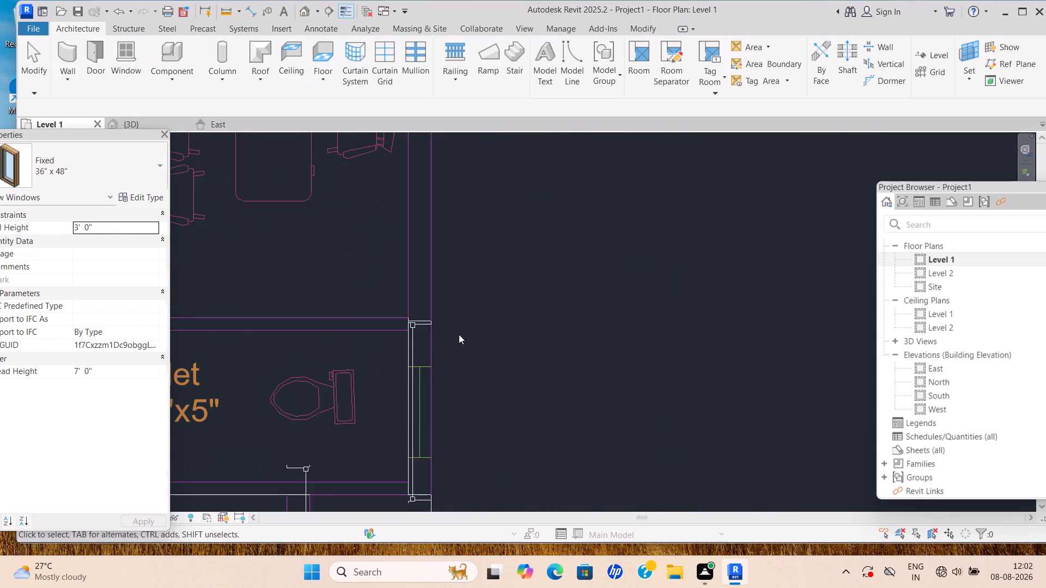
scroll(418, 344, "up", 6)
left_click(407, 358)
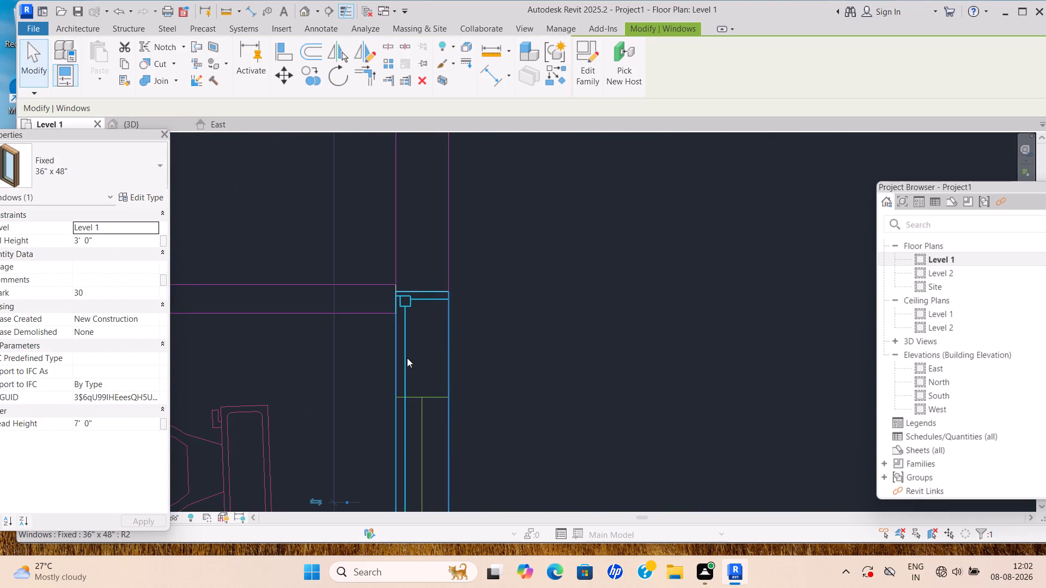
key("Delete")
Delete the Fixed 36" x 48" window from the 8'x5' toilet directly below the 10'x5" toilet.
scroll(375, 354, "down", 3)
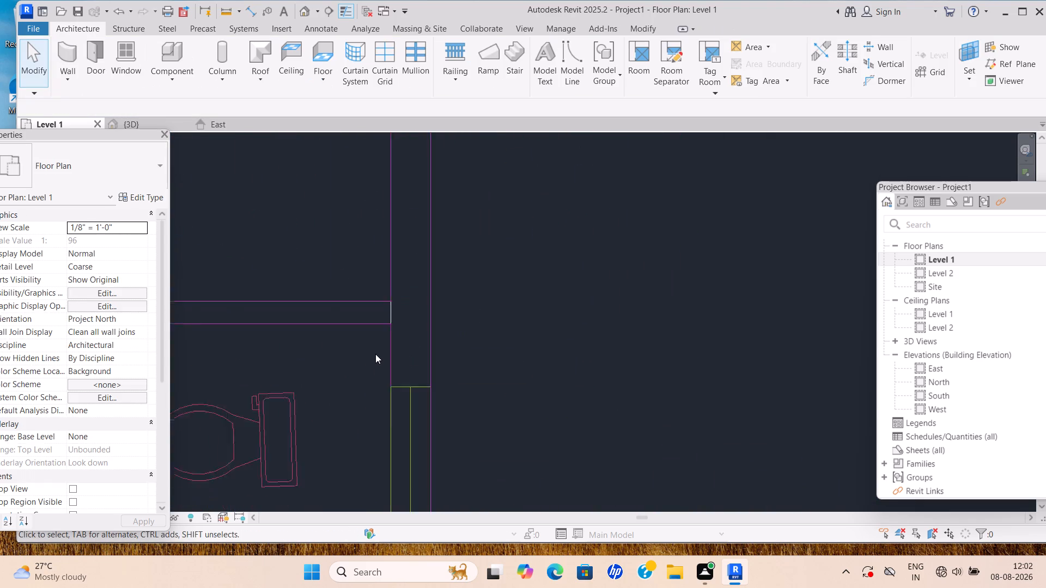
scroll(375, 354, "down", 1)
middle_click_drag(376, 353, 387, 275)
scroll(374, 431, "down", 1)
middle_click_drag(374, 431, 417, 303)
scroll(302, 413, "up", 6)
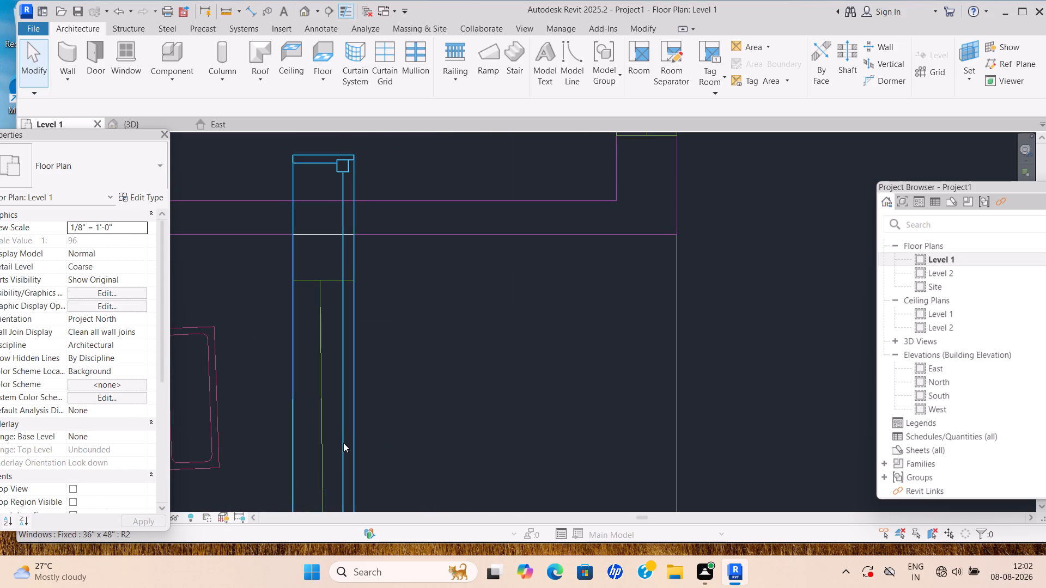
left_click(341, 445)
key("Delete")
Delete the Fixed 36" x 48" windows from the middle 8'x5' toilet and the 8'x5' toilet next to the pantry.
scroll(341, 445, "down", 7)
middle_click_drag(341, 445, 337, 255)
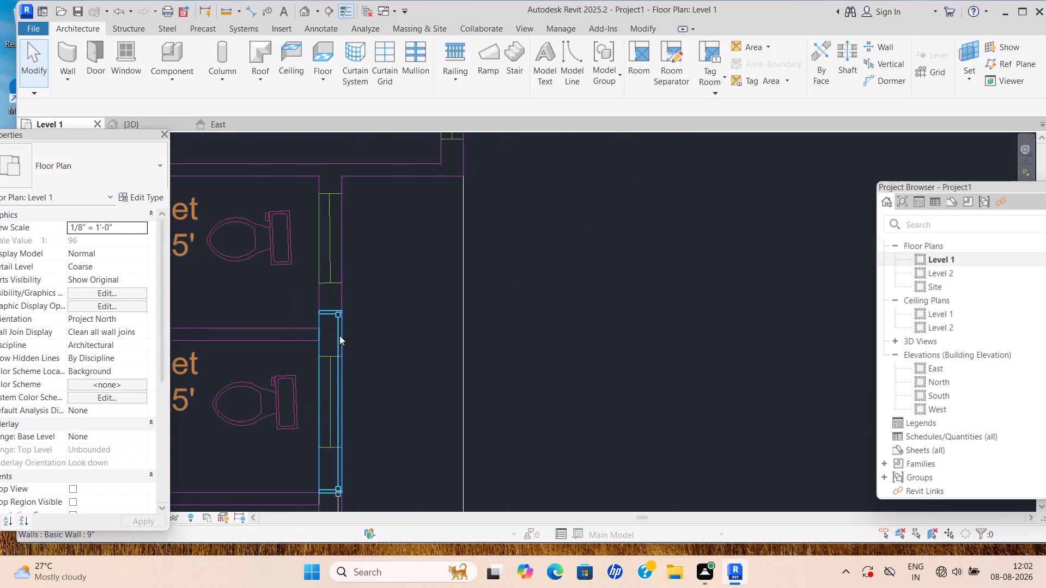
scroll(346, 372, "up", 7)
left_click(326, 390)
key("Delete")
scroll(326, 390, "down", 7)
middle_click_drag(326, 390, 370, 264)
scroll(373, 391, "up", 7)
left_click(366, 400)
key("Delete")
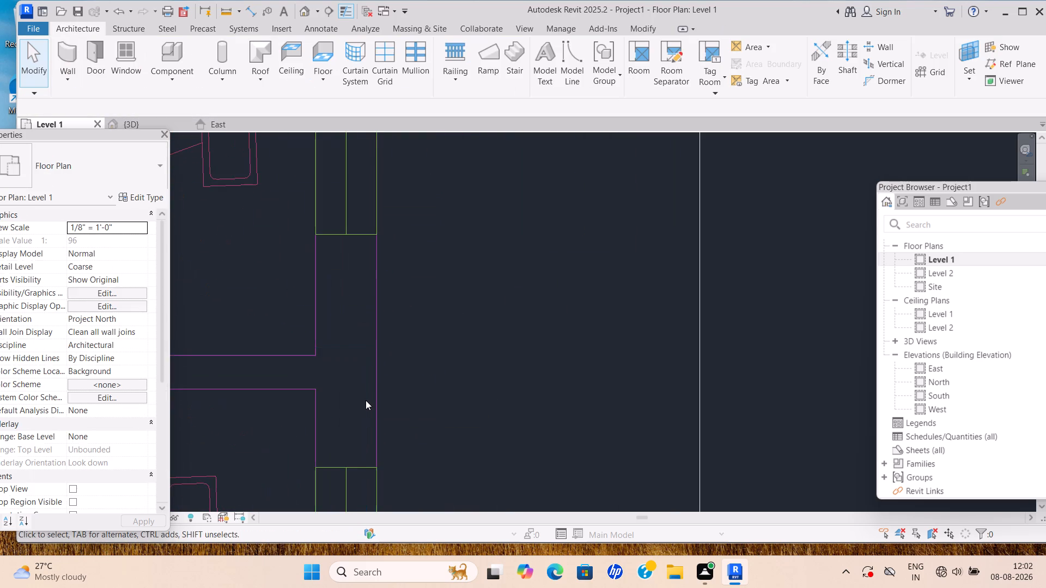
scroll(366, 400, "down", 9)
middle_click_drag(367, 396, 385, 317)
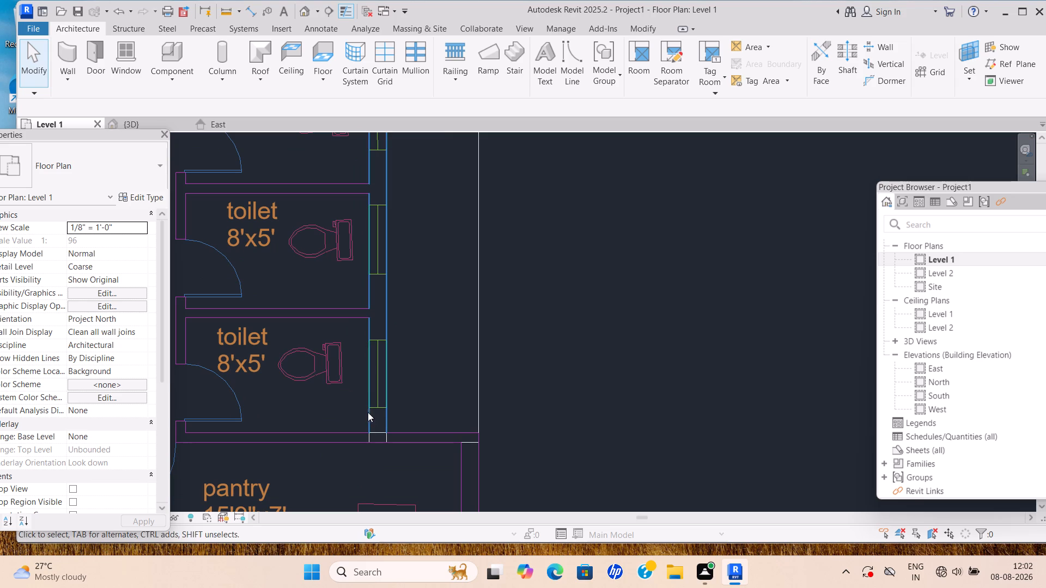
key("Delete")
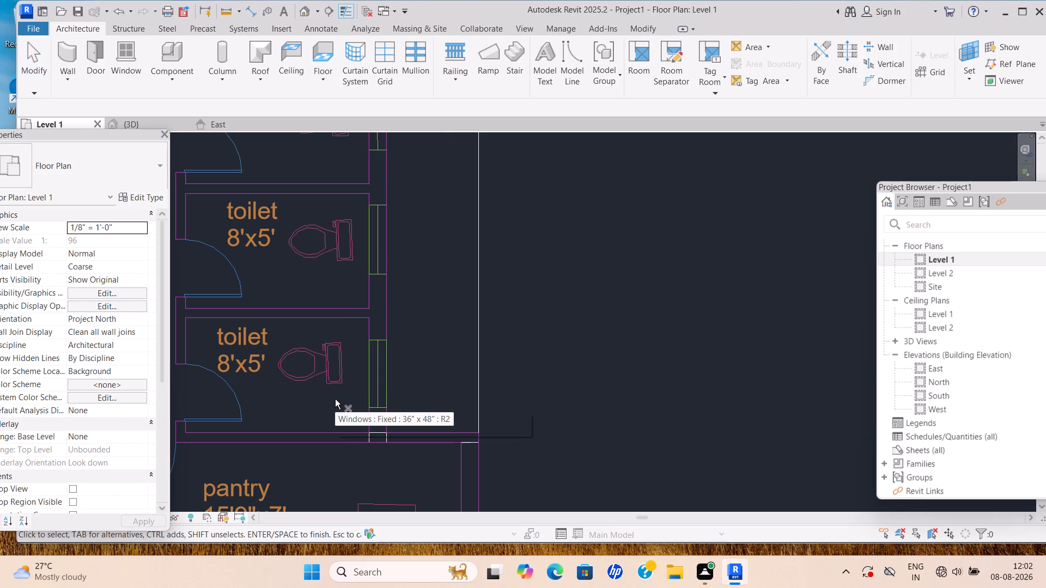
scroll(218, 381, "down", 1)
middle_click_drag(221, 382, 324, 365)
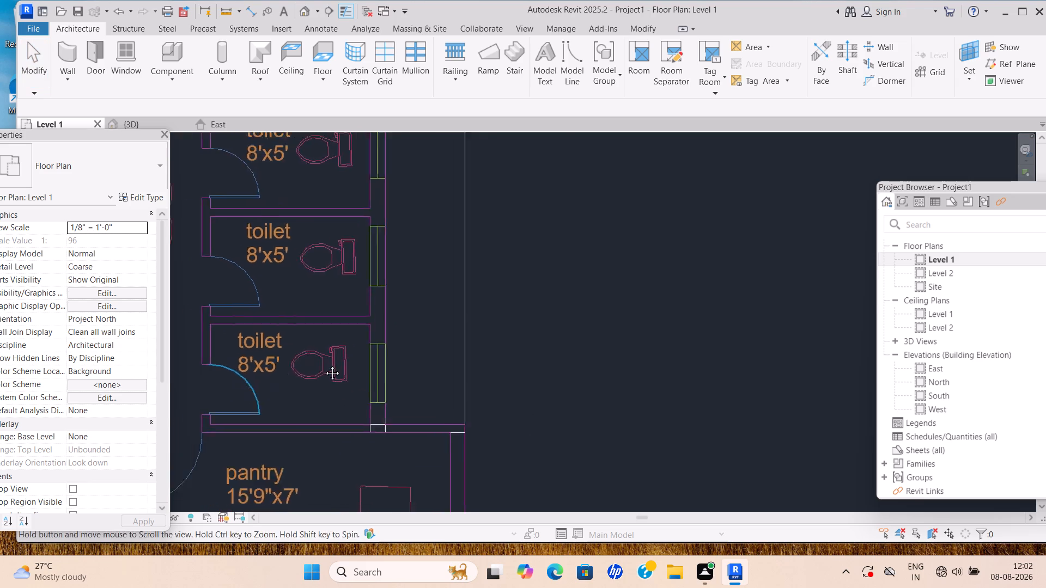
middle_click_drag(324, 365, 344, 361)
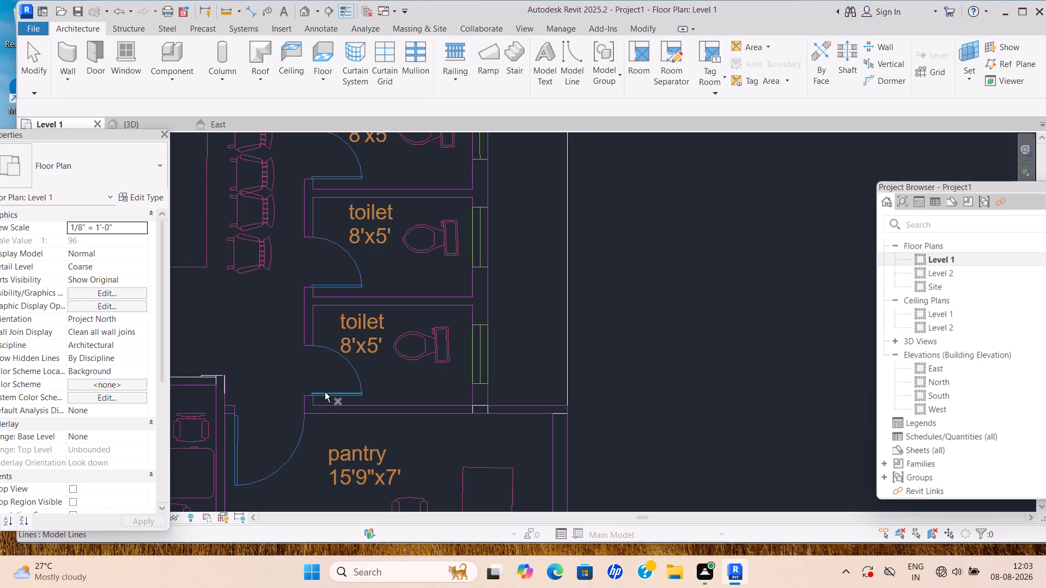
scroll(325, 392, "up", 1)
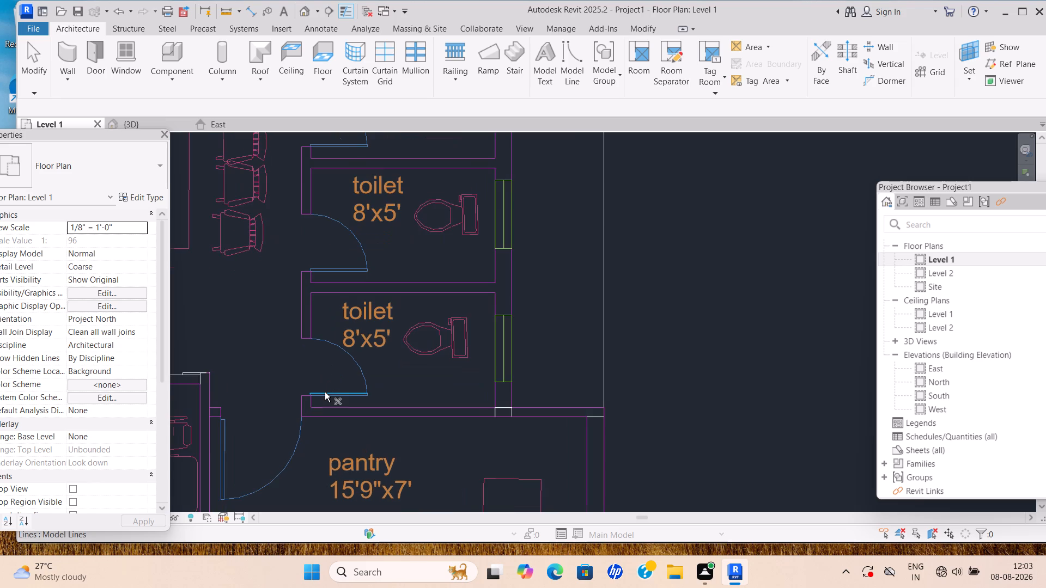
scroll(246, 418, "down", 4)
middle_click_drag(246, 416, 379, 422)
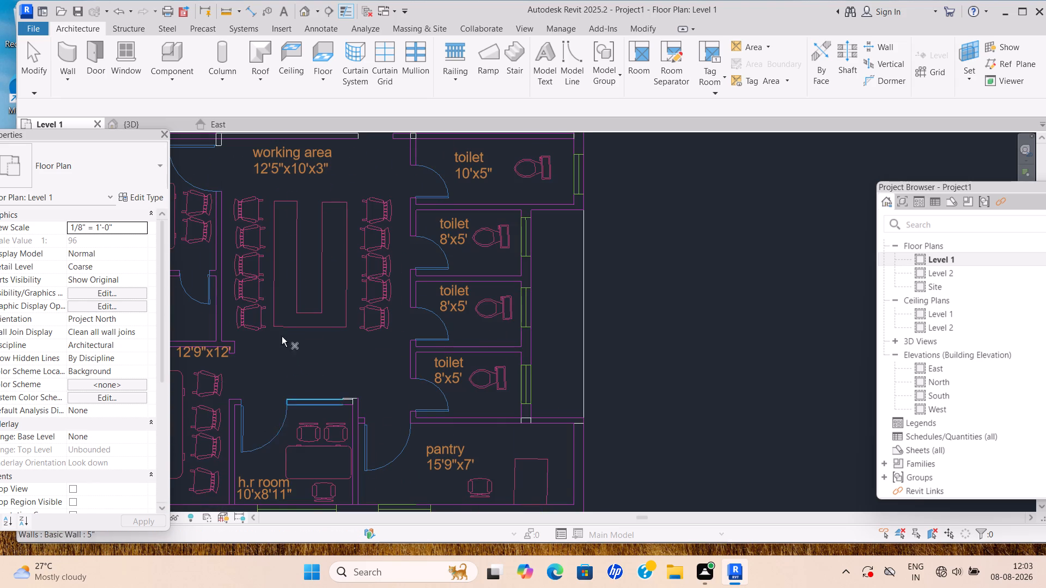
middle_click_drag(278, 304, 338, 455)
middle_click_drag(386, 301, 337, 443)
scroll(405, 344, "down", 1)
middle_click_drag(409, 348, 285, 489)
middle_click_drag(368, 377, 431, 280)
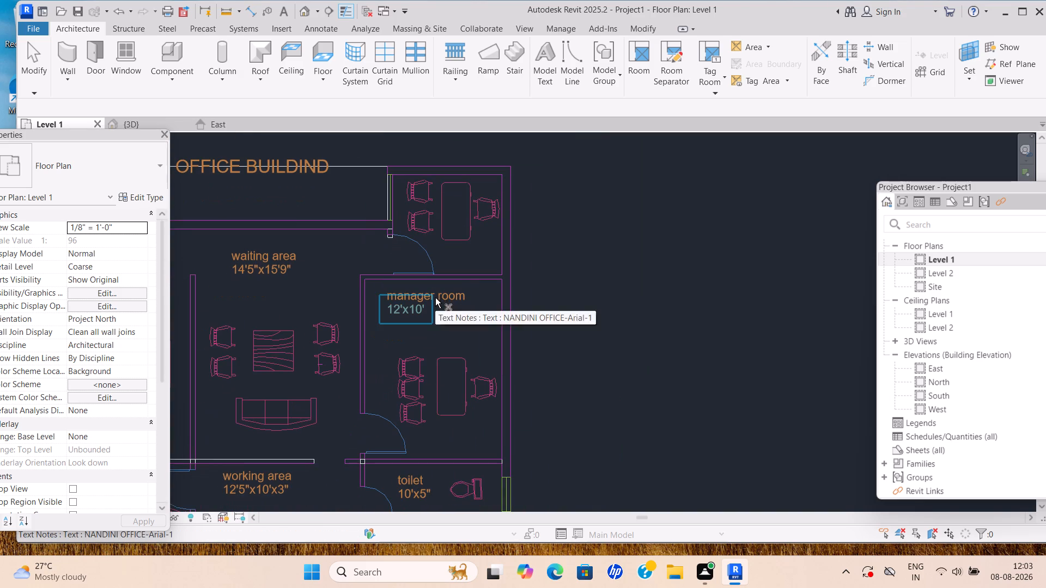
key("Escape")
Delete the Fixed 36" x 48" window from the outer wall of the toilet next to the conference room.
scroll(378, 367, "down", 1)
middle_click_drag(378, 367, 430, 351)
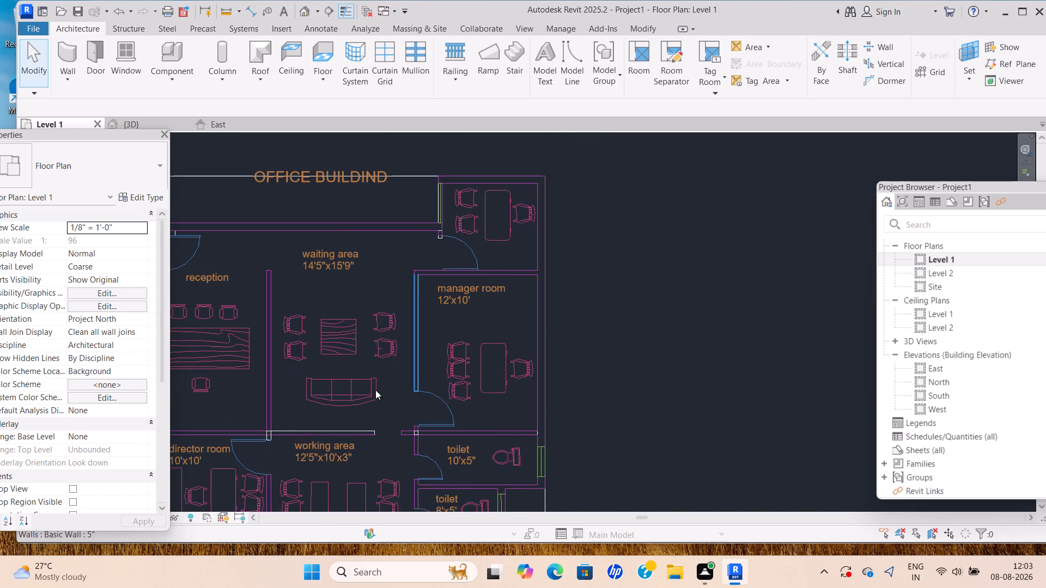
scroll(274, 428, "down", 1)
middle_click_drag(273, 428, 327, 401)
middle_click_drag(283, 463, 315, 342)
scroll(277, 408, "up", 3)
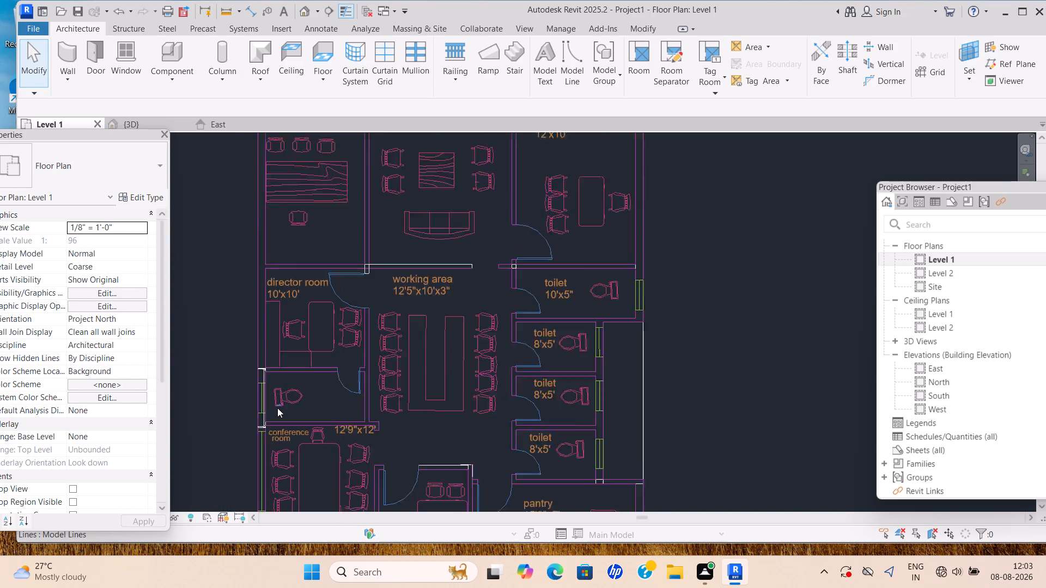
scroll(277, 408, "up", 8)
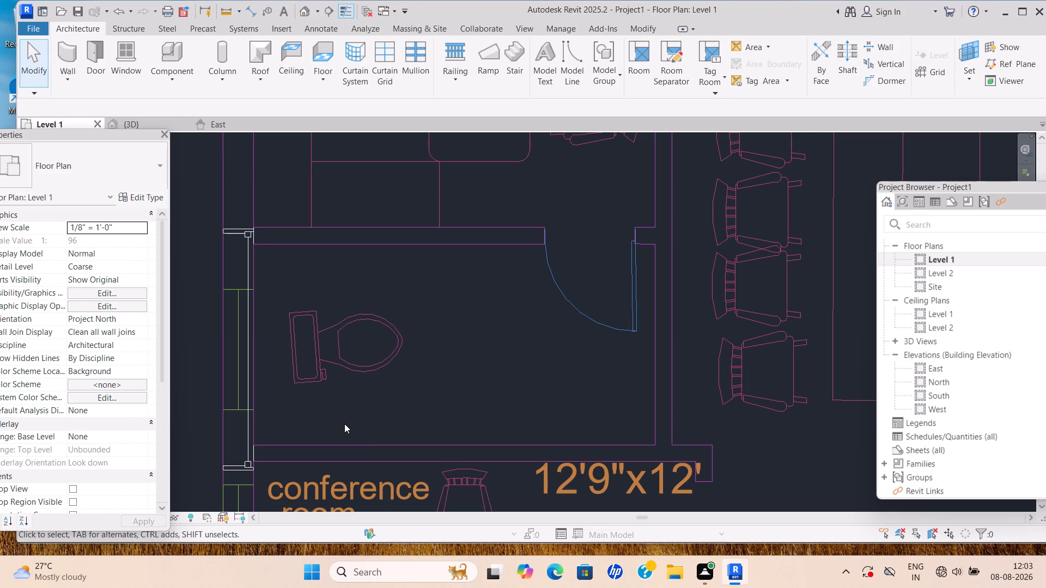
scroll(239, 444, "up", 4)
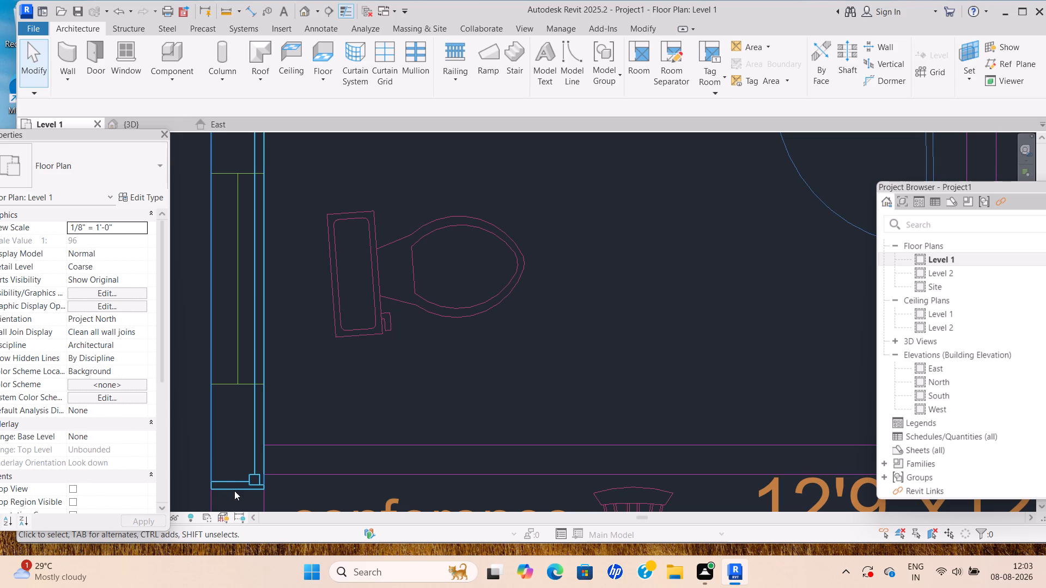
left_click(234, 483)
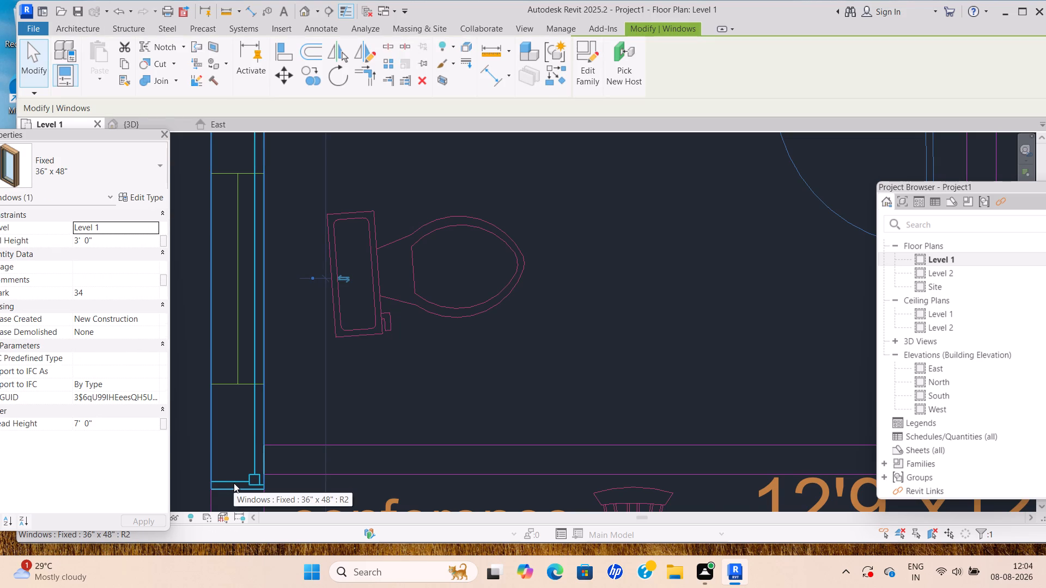
scroll(285, 510, "down", 1)
key("Escape")
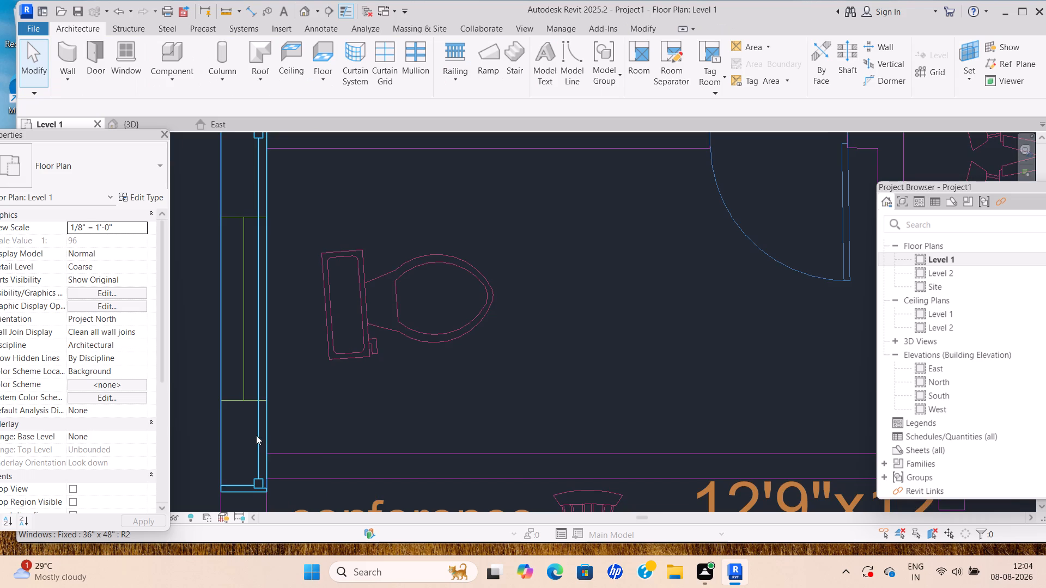
scroll(323, 375, "down", 4)
middle_click_drag(323, 375, 274, 381)
scroll(246, 397, "up", 4)
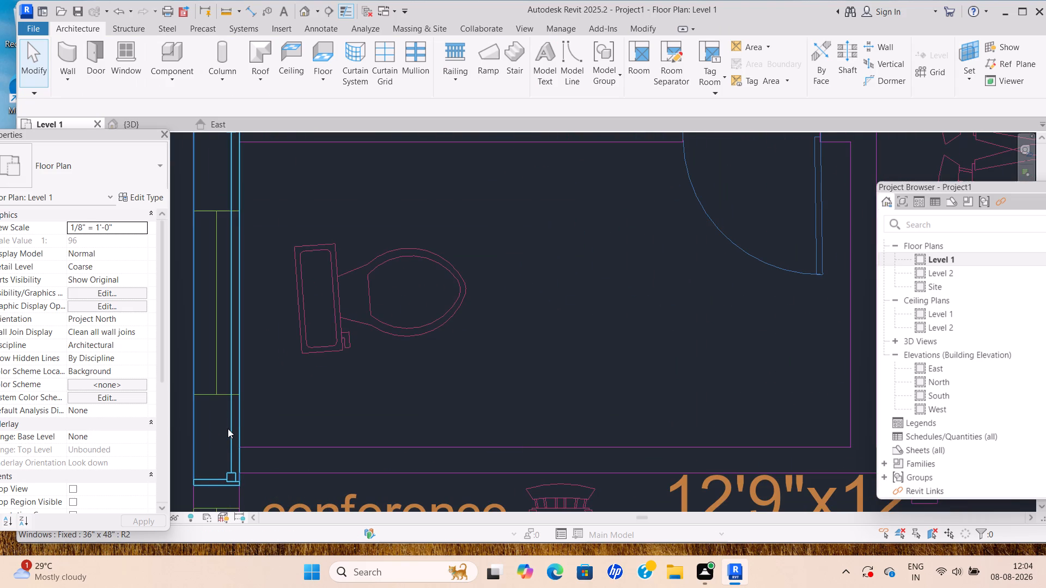
left_click(228, 428)
key("Delete")
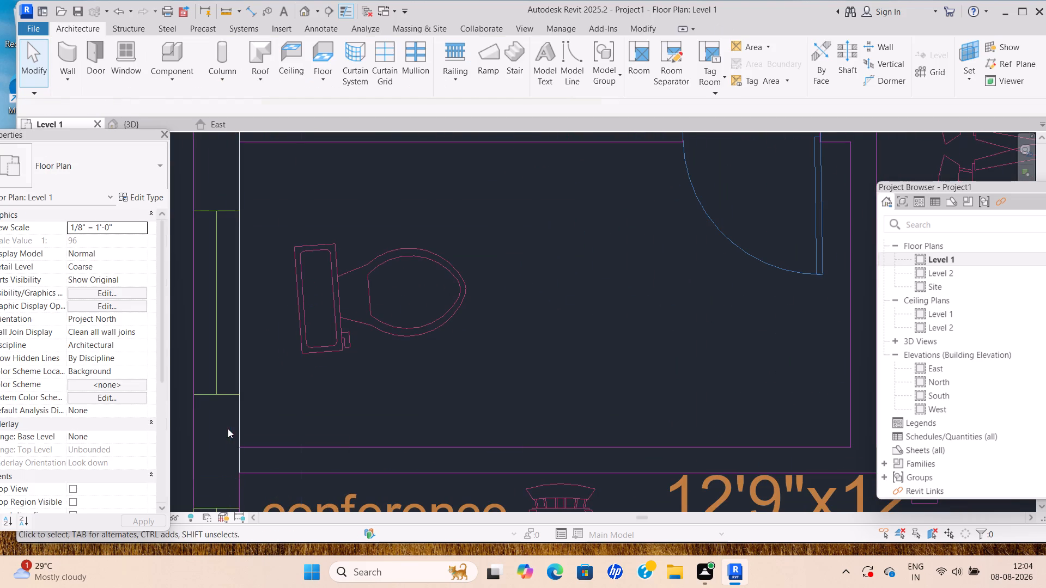
Set the Fixed 36" x 48" window type's width to 3' for the window being placed.
scroll(245, 420, "down", 4)
middle_click_drag(250, 420, 190, 370)
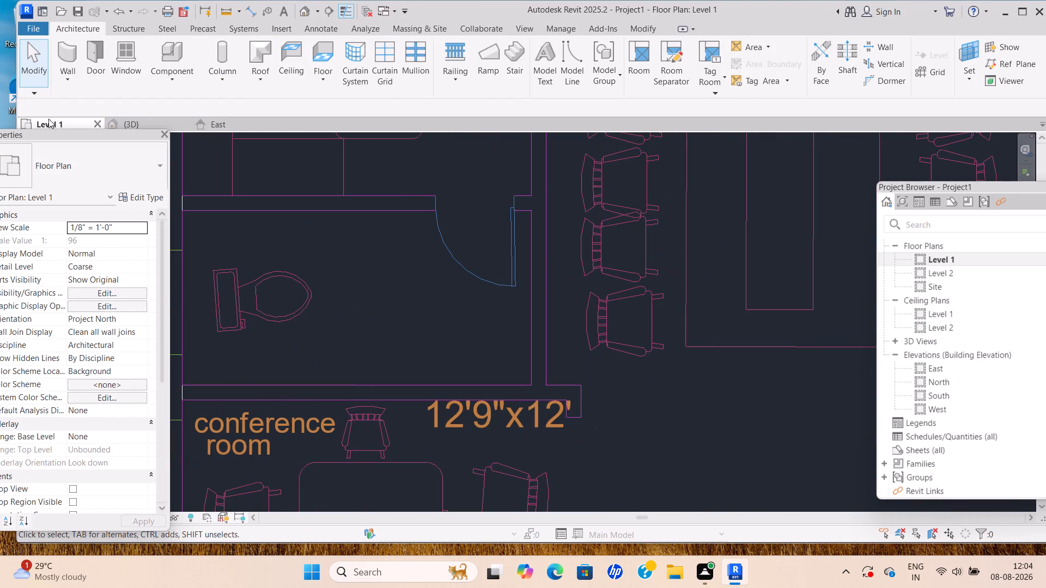
left_click(87, 22)
left_click(88, 26)
left_click(131, 77)
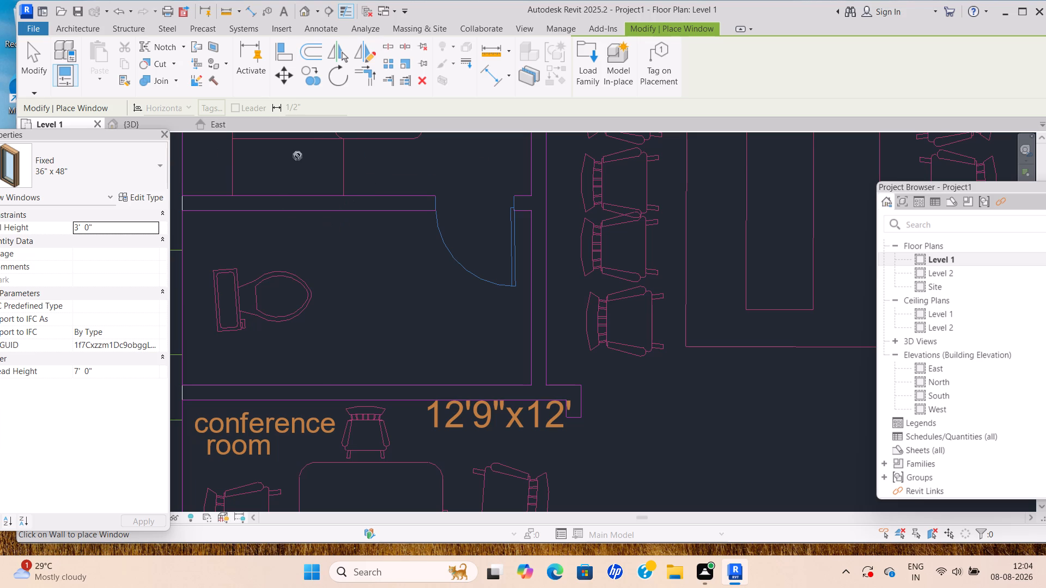
scroll(324, 226, "down", 1)
middle_click_drag(324, 226, 331, 230)
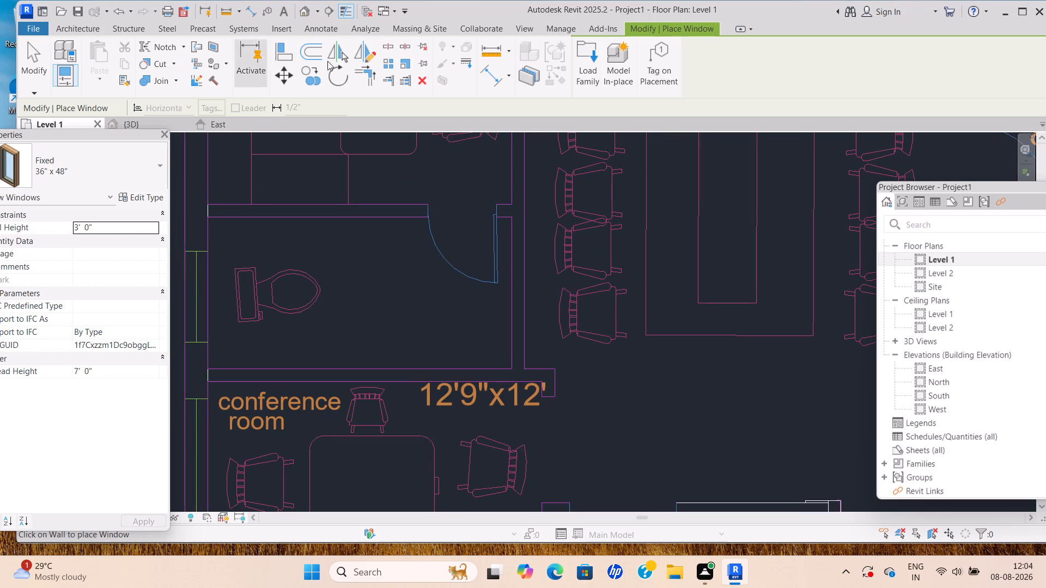
scroll(428, 172, "down", 1)
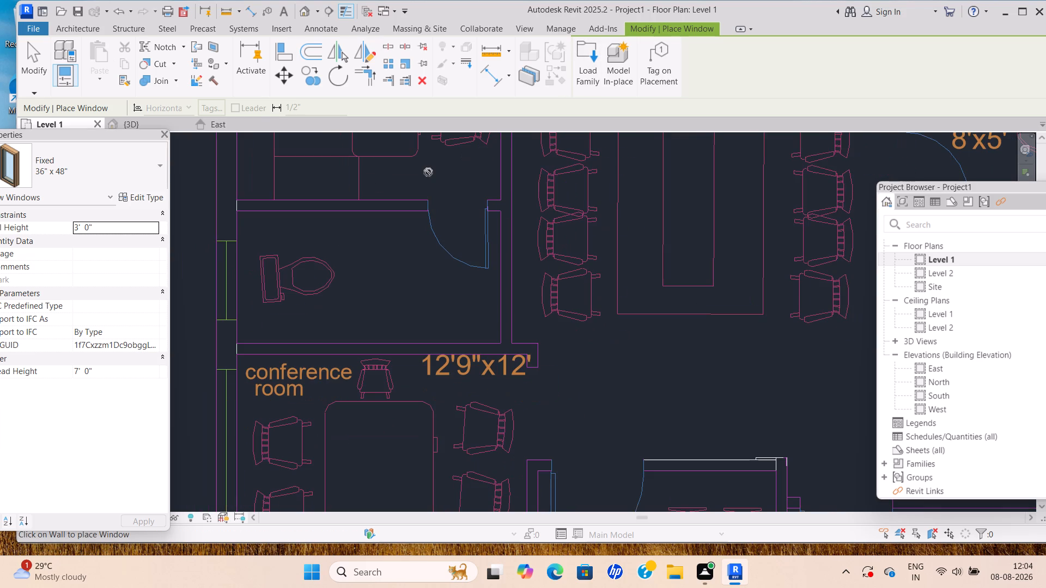
left_click(150, 195)
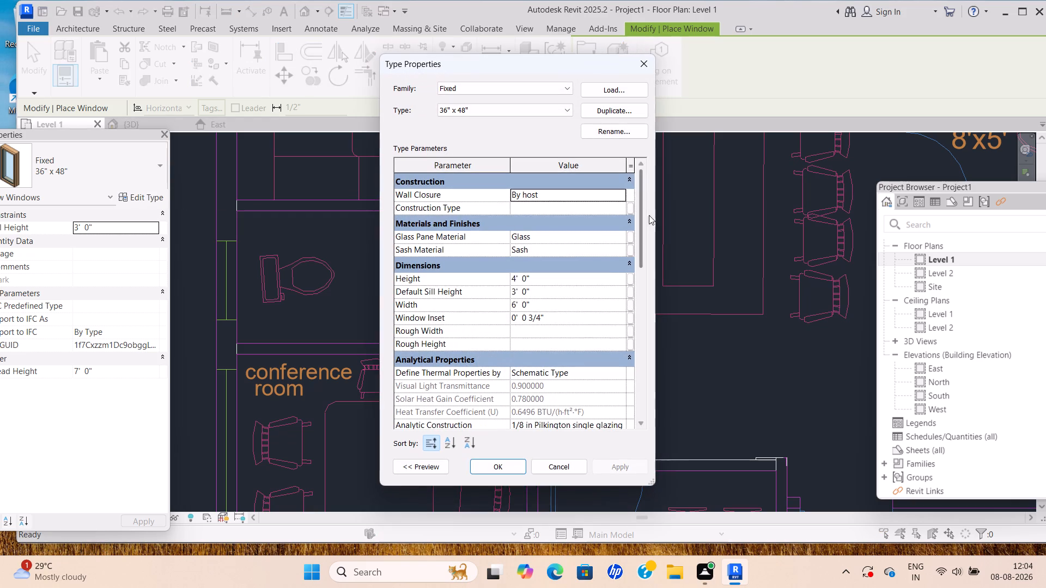
left_click(538, 308)
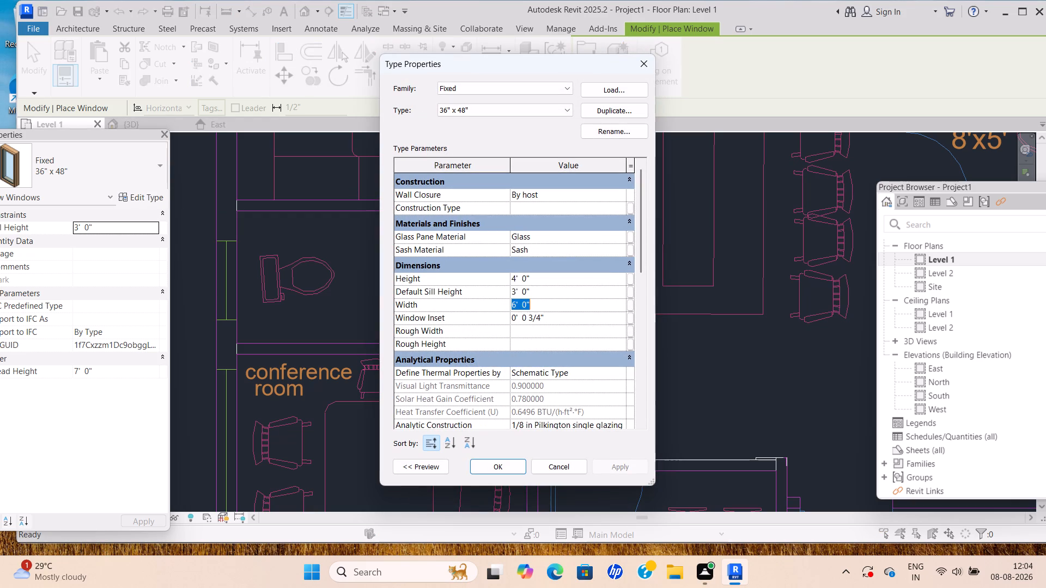
key("BackSpace")
key("BackSpace")
key("BackSpace")
key("BackSpace")
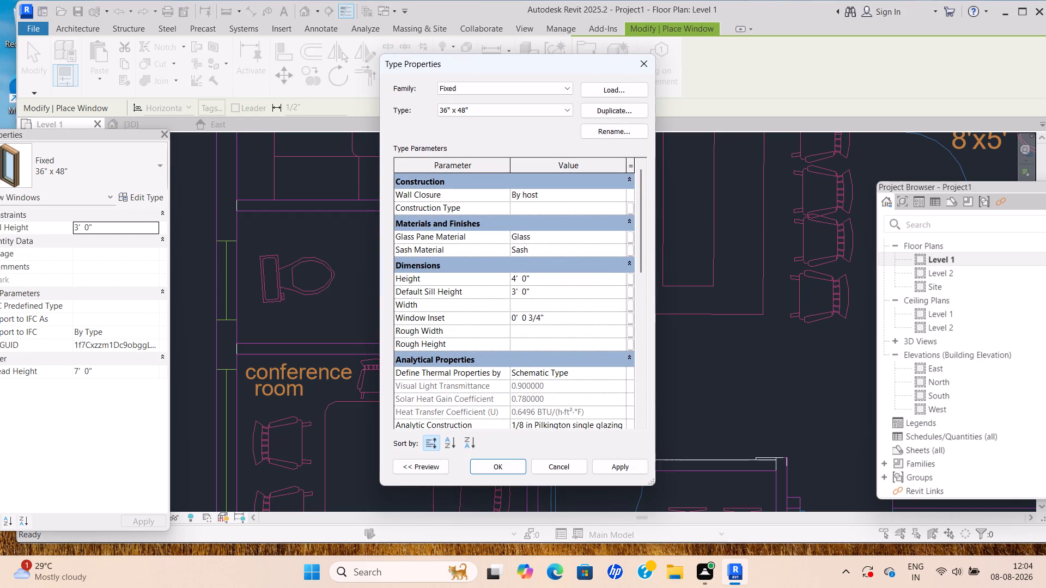
key("3")
key("apostrophe")
key("Return")
left_click(506, 470)
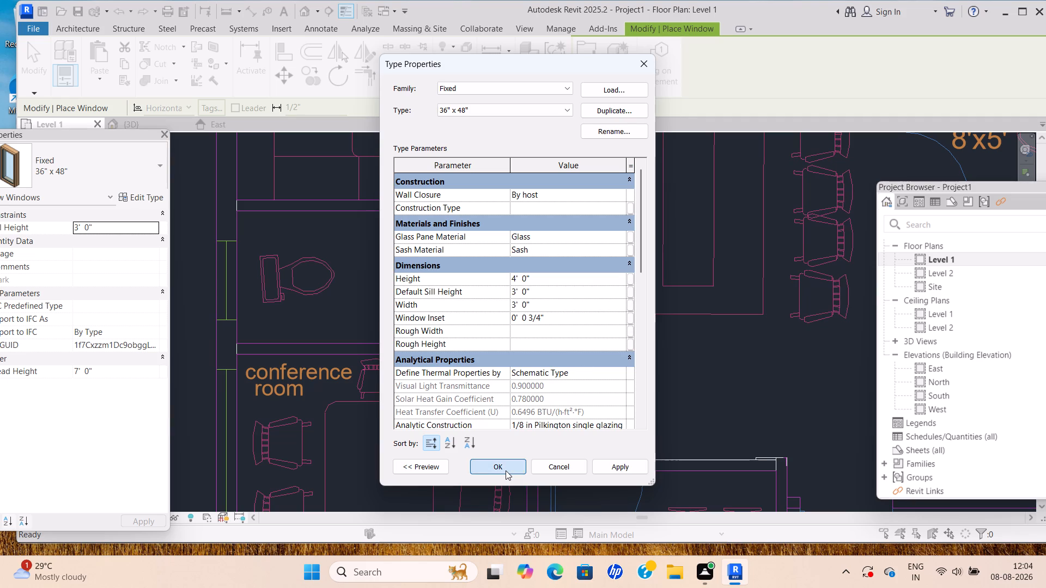
Place a Fixed 36" x 48" window at the outer wall opening of the middle 8'x5' toilet.
scroll(606, 424, "down", 1)
middle_click_drag(606, 424, 356, 471)
middle_click_drag(573, 393, 539, 413)
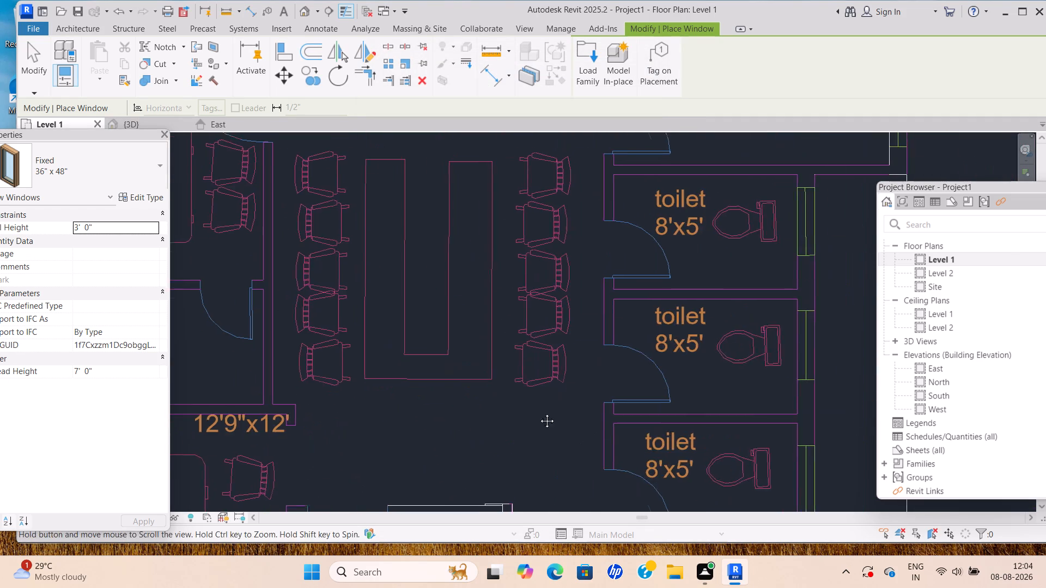
middle_click_drag(539, 413, 353, 451)
scroll(620, 380, "up", 5)
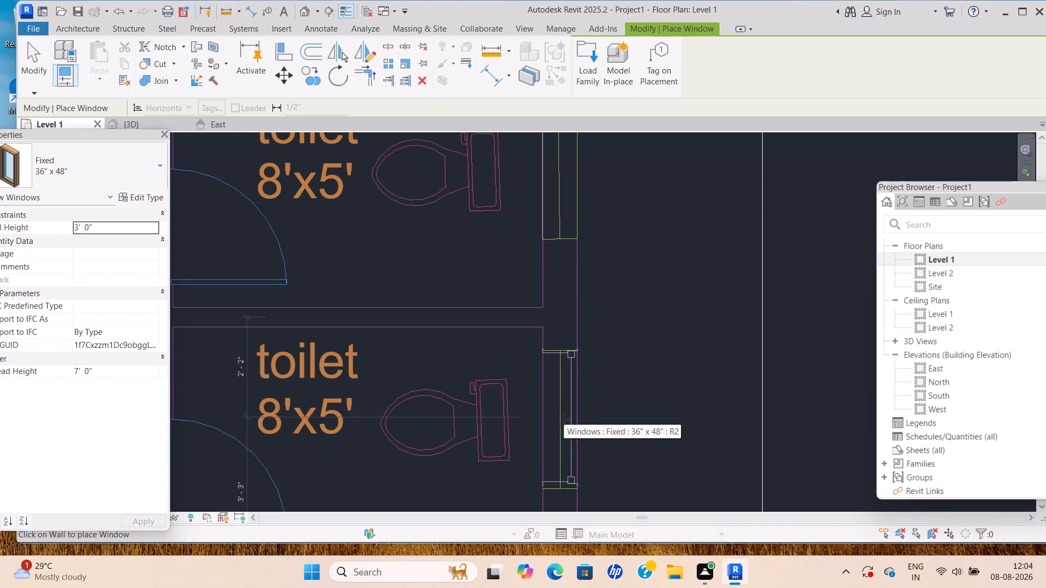
scroll(565, 419, "up", 6)
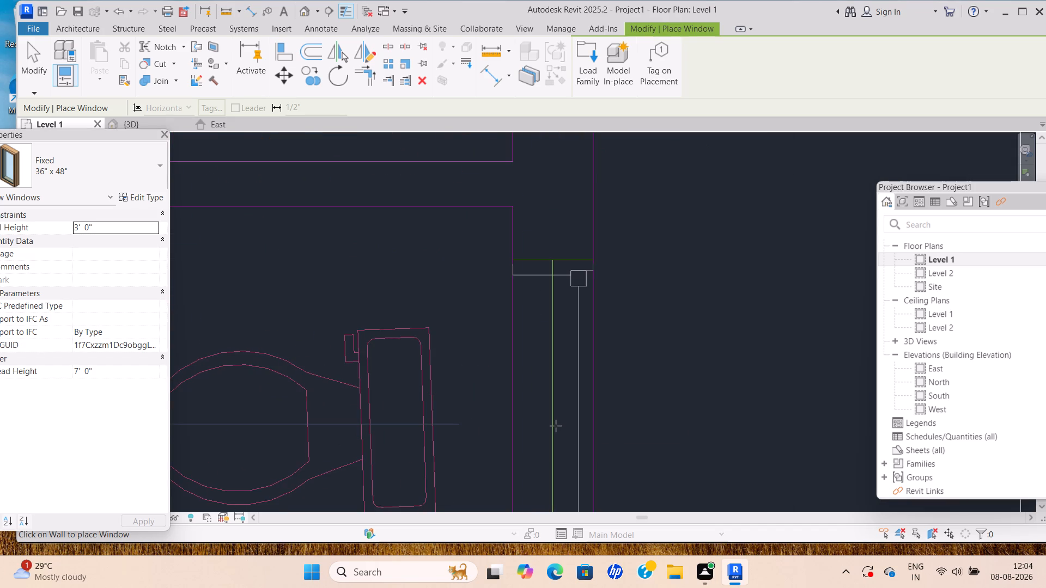
left_click(556, 426)
key("Escape")
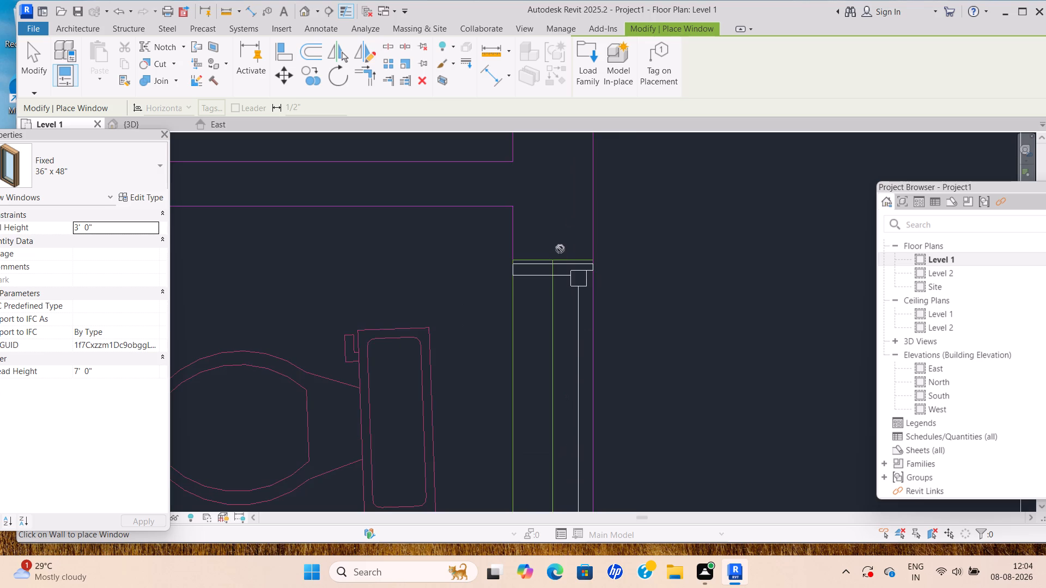
Align the upper edge of the middle 8'x5' toilet's window with the reference line at the top of its opening.
scroll(560, 254, "up", 6)
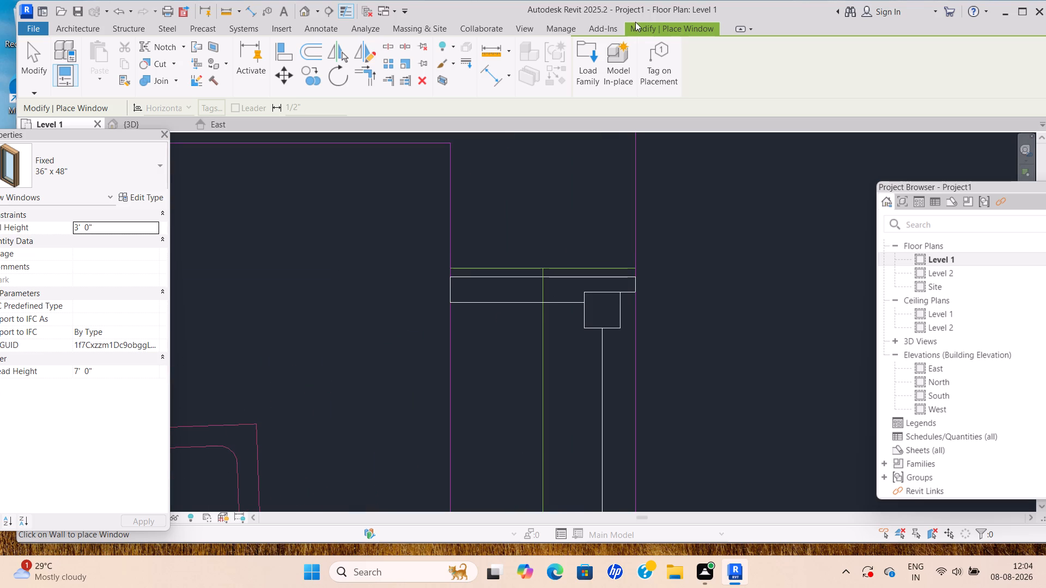
left_click(635, 22)
left_click(637, 30)
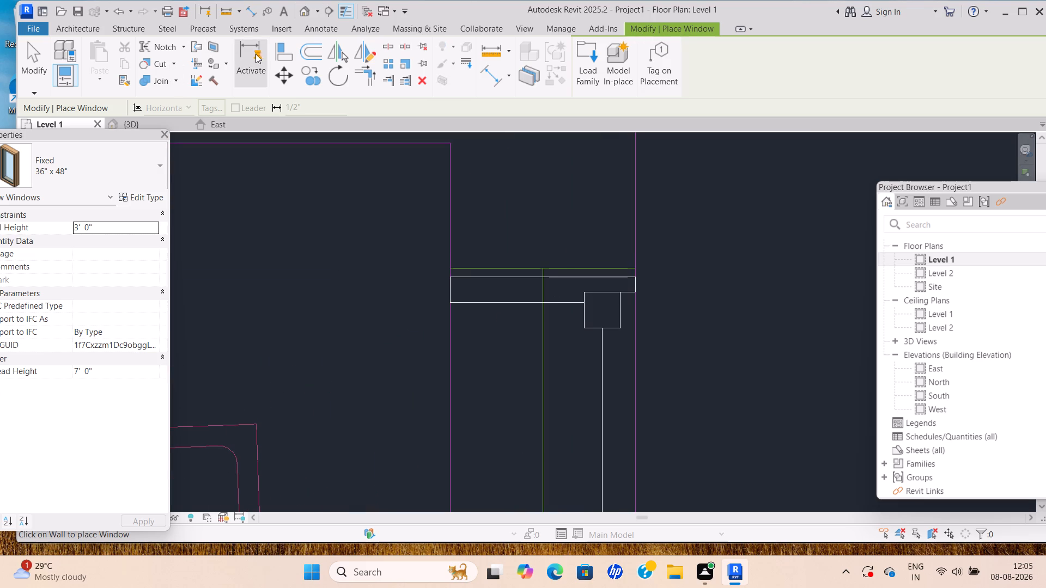
left_click(276, 54)
scroll(515, 222, "up", 5)
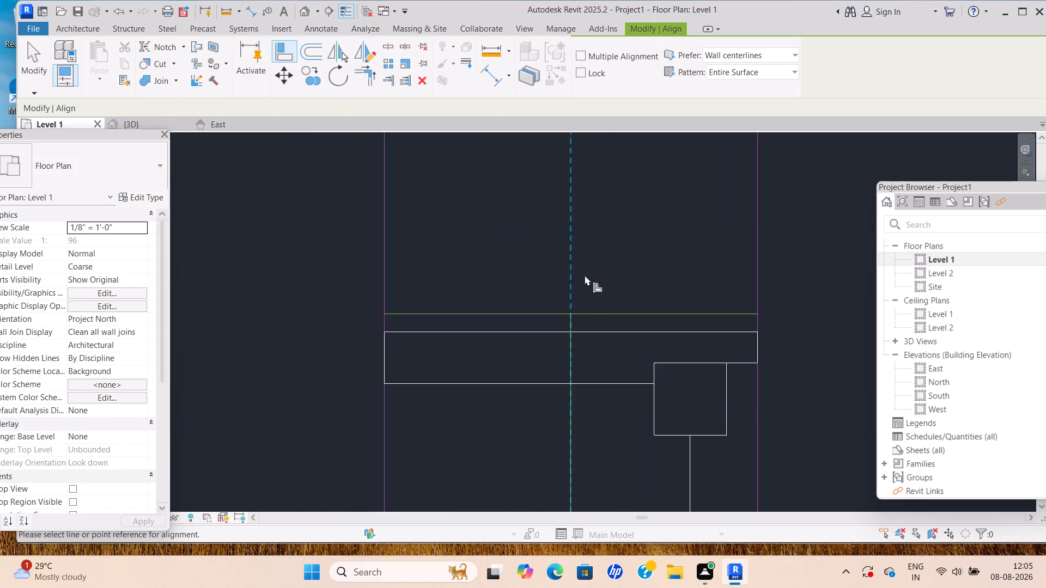
scroll(586, 338, "up", 4)
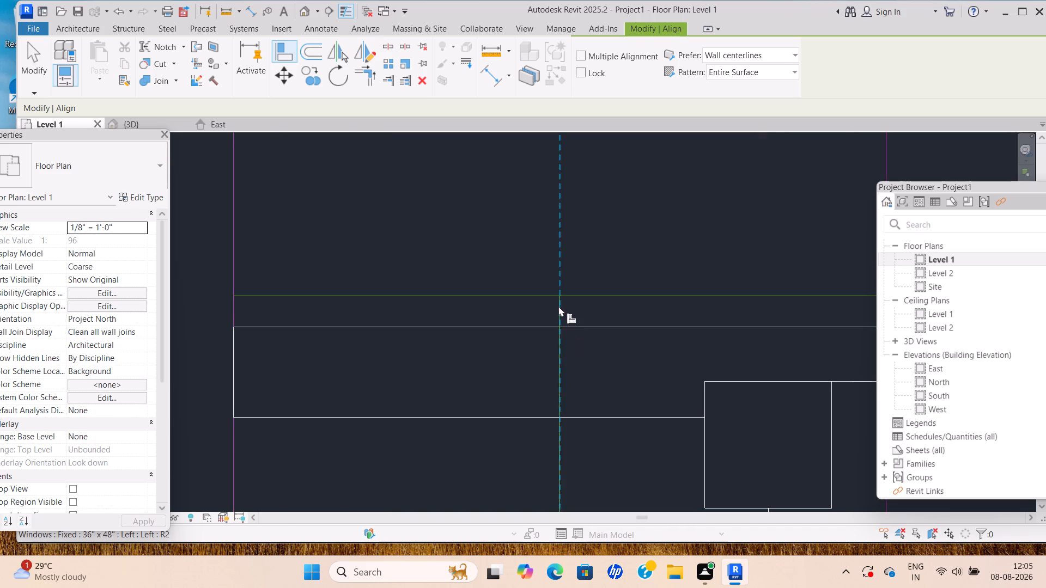
scroll(560, 294, "up", 1)
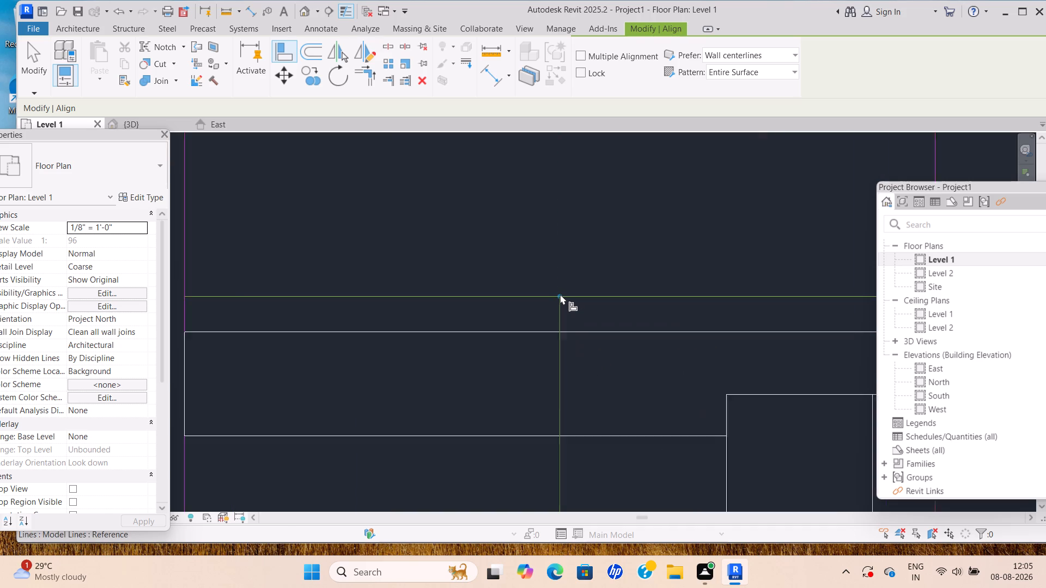
scroll(560, 294, "up", 1)
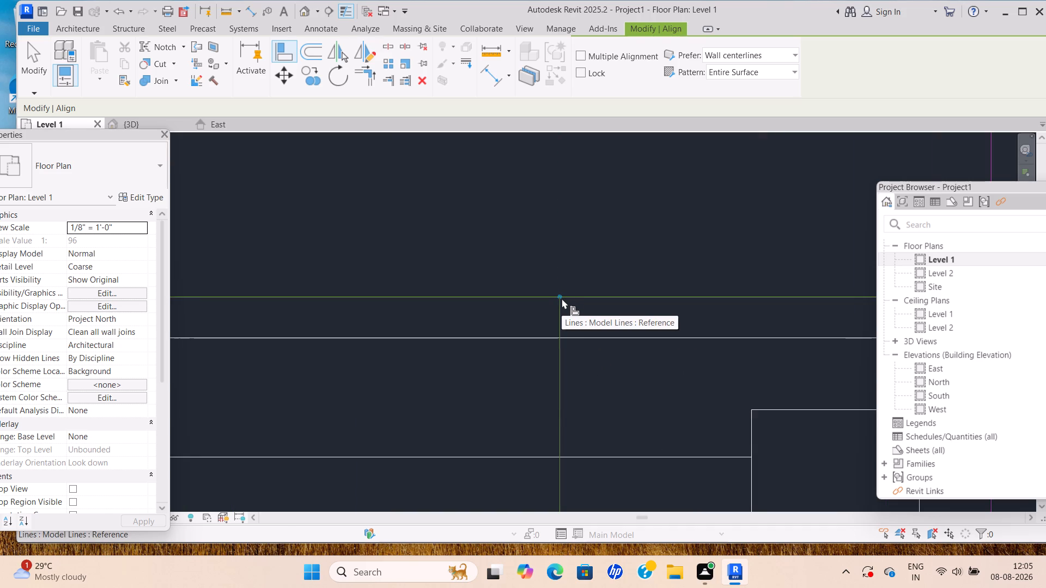
left_click(560, 296)
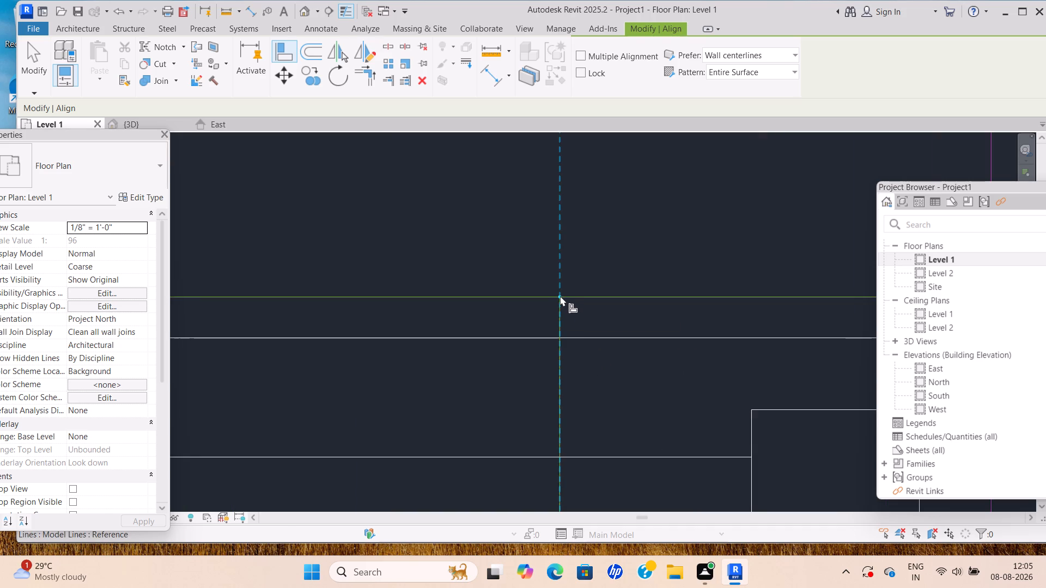
left_click(560, 336)
key("Escape")
scroll(560, 336, "down", 5)
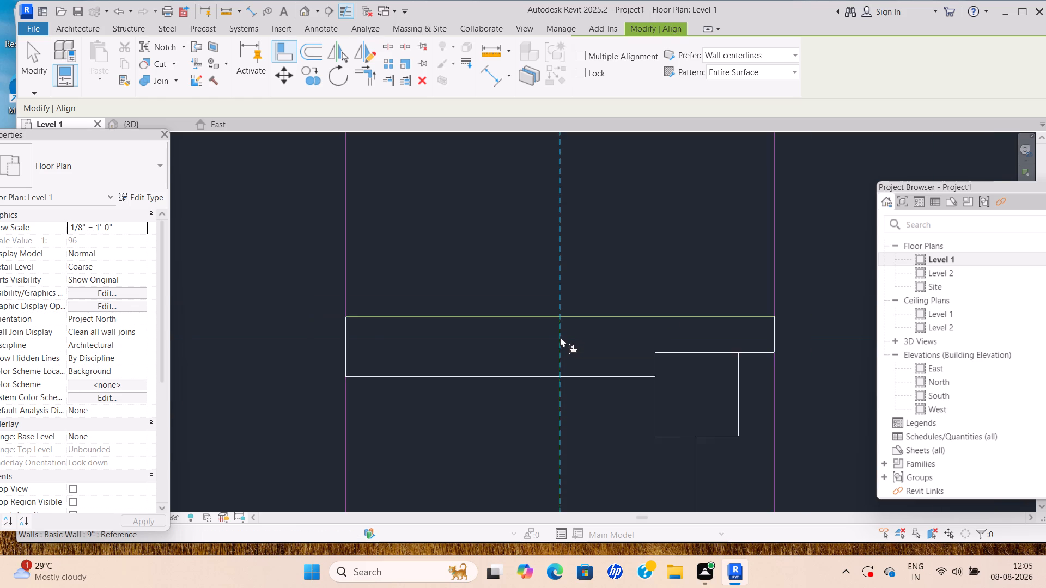
scroll(560, 336, "down", 2)
key("Escape")
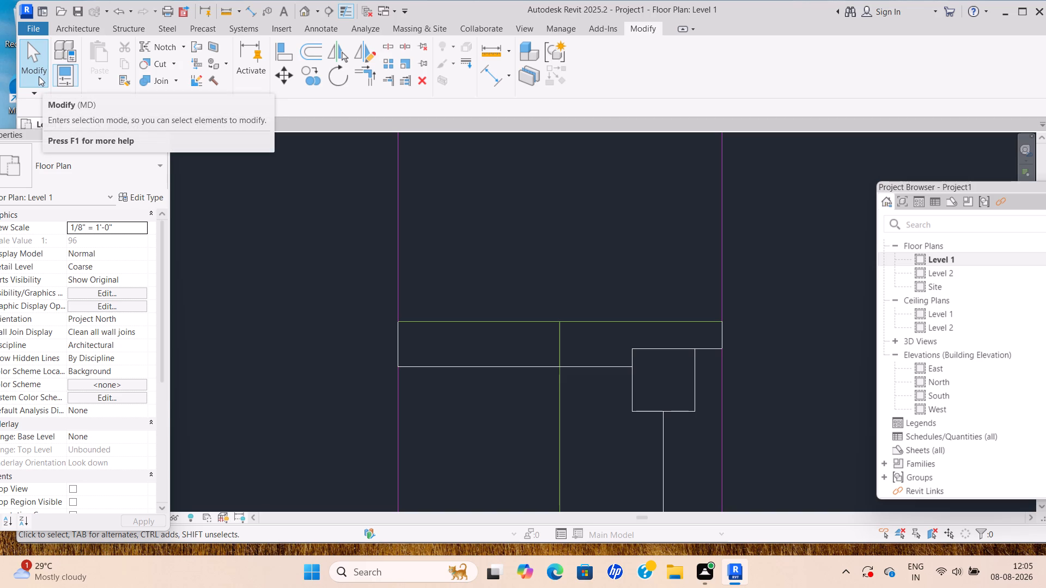
Inspect both ends of the middle 8'x5' toilet's window against the reference opening.
left_click(74, 25)
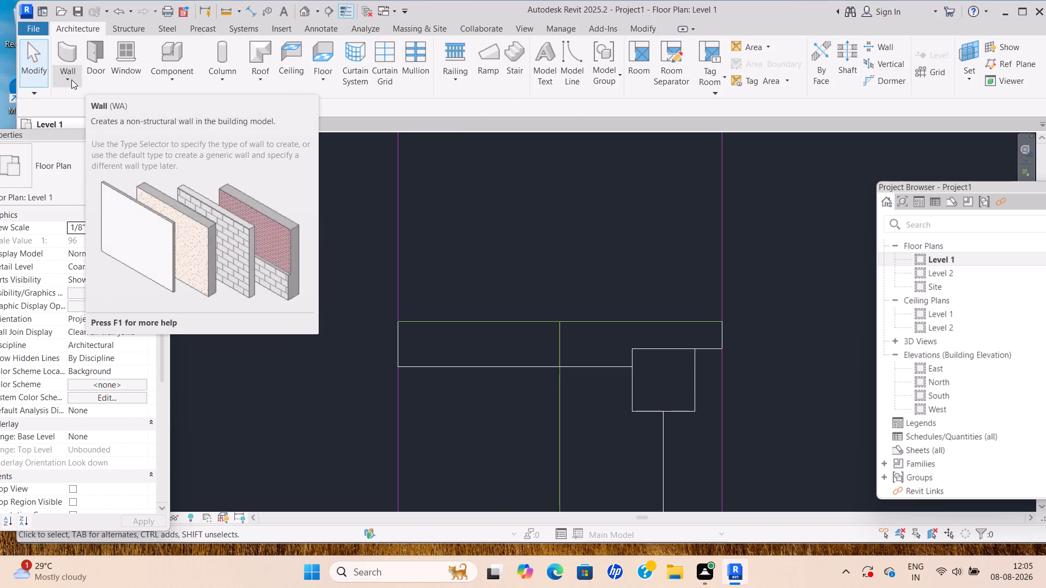
key("Escape")
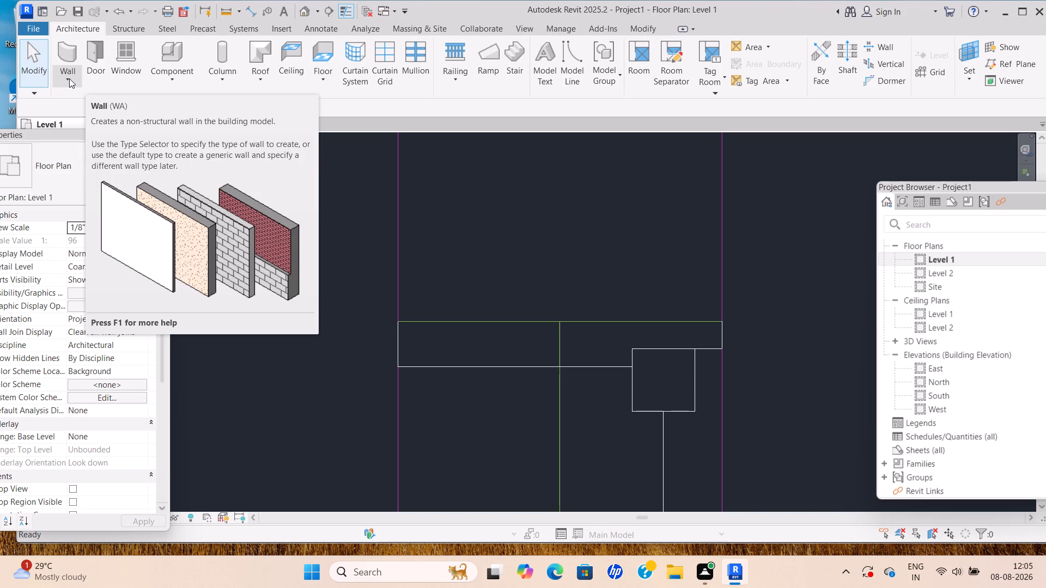
scroll(235, 194, "down", 4)
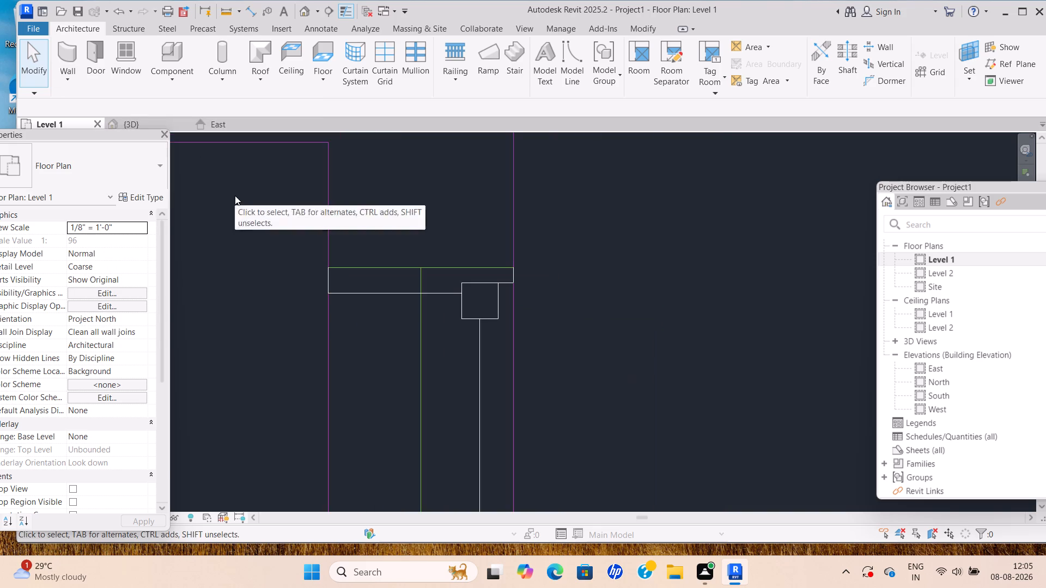
middle_click_drag(235, 195, 325, 200)
scroll(320, 269, "down", 2)
middle_click_drag(320, 269, 345, 249)
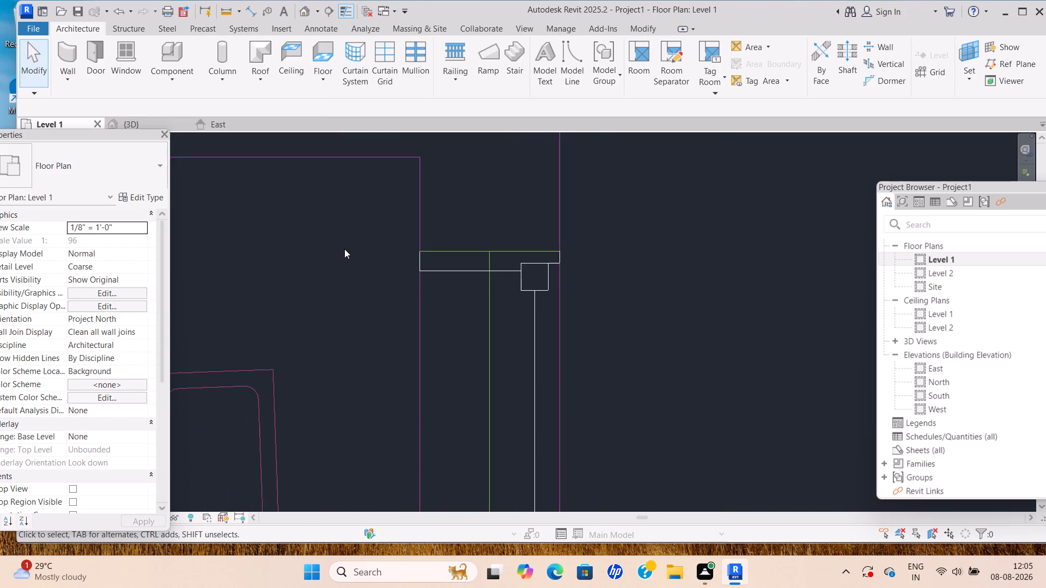
scroll(339, 303, "down", 2)
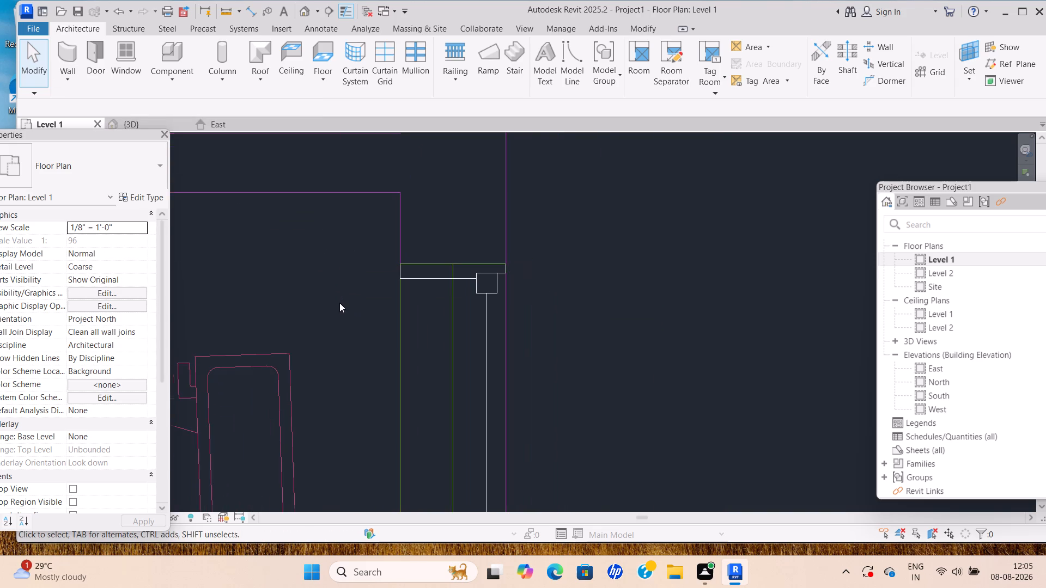
middle_click_drag(348, 303, 348, 273)
scroll(476, 324, "up", 3)
scroll(476, 324, "down", 3)
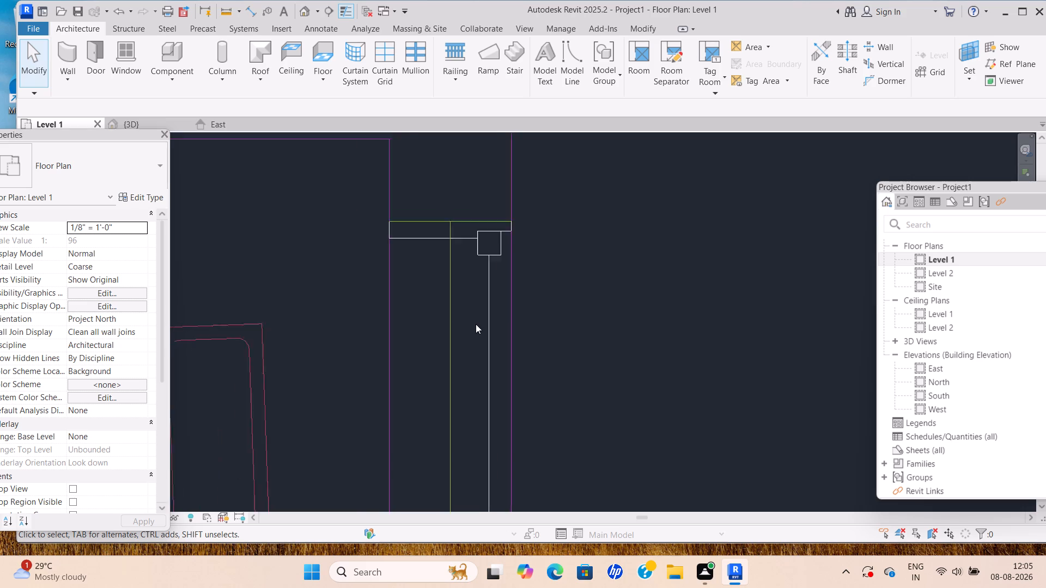
scroll(476, 324, "down", 1)
middle_click_drag(477, 317, 466, 265)
scroll(446, 345, "down", 3)
middle_click_drag(447, 295, 444, 270)
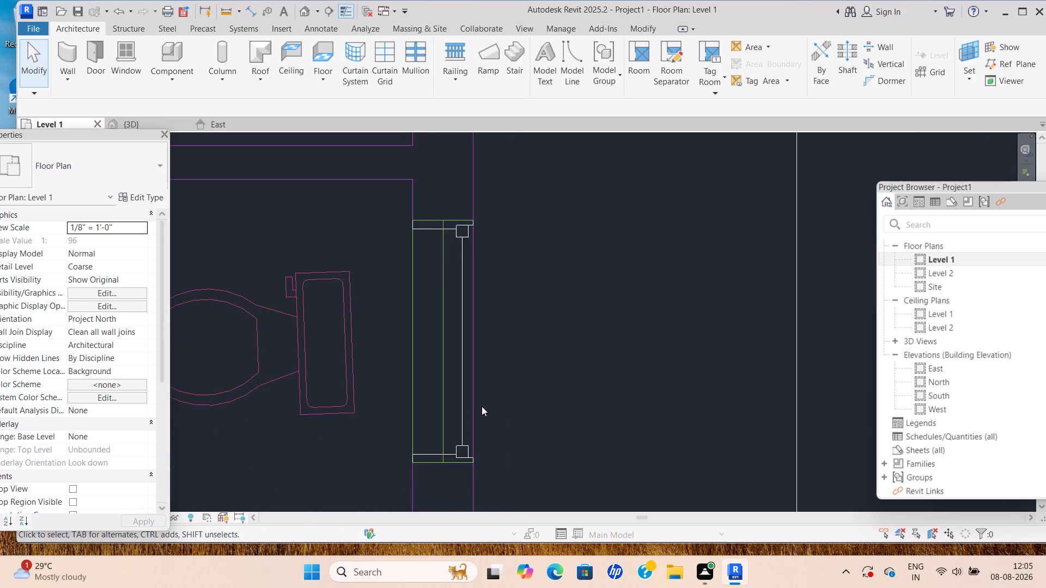
scroll(482, 406, "down", 2)
middle_click_drag(483, 407, 478, 332)
scroll(457, 401, "up", 4)
key("Escape")
scroll(457, 401, "down", 4)
middle_click_drag(457, 401, 473, 351)
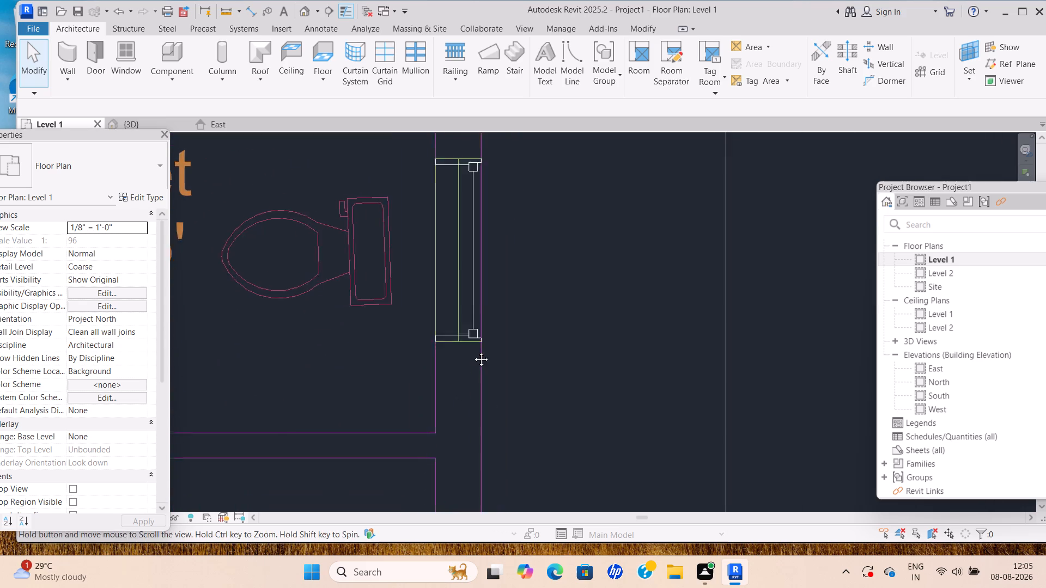
middle_click_drag(473, 351, 475, 348)
scroll(469, 414, "up", 4)
scroll(471, 413, "down", 3)
Set the Fixed 36" x 48" window type's width to 3' for the next window placement.
middle_click_drag(469, 393, 438, 288)
scroll(449, 460, "down", 2)
middle_click_drag(453, 471, 410, 302)
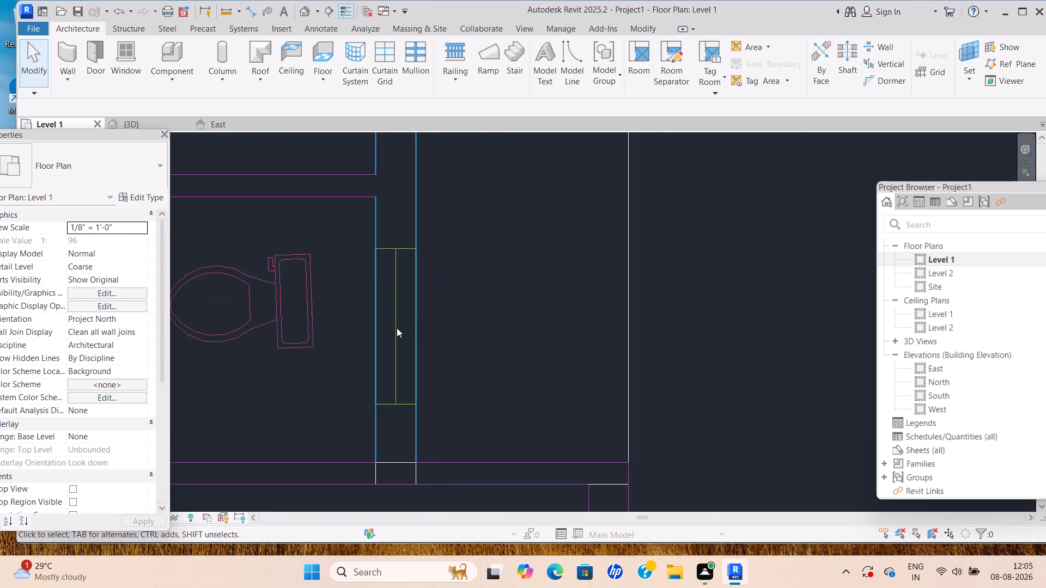
middle_click_drag(395, 293, 388, 402)
scroll(387, 397, "up", 3)
scroll(388, 392, "down", 1)
middle_click_drag(390, 390, 392, 350)
scroll(391, 347, "up", 1)
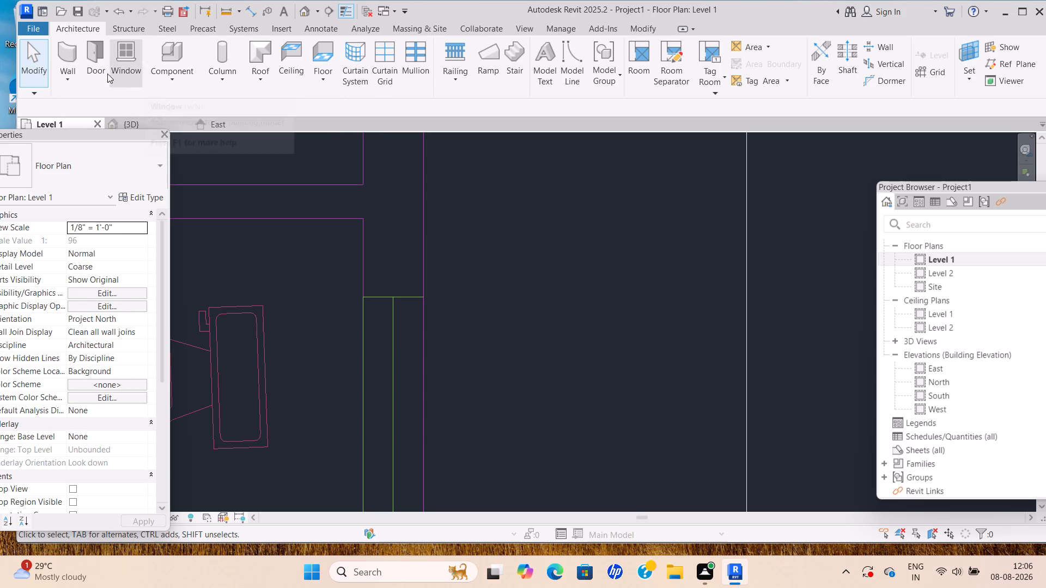
left_click(135, 72)
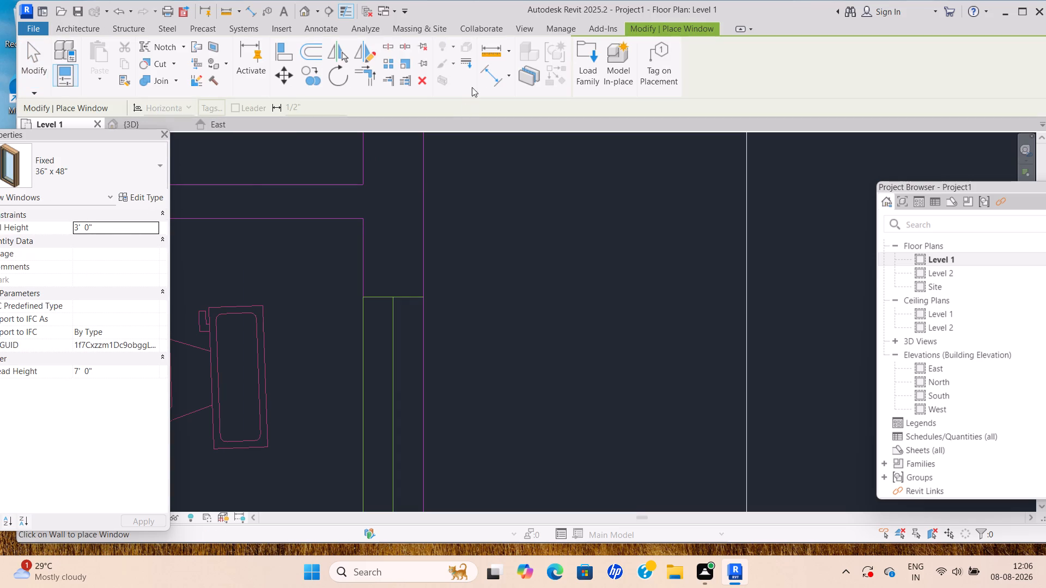
left_click(153, 197)
left_click(552, 305)
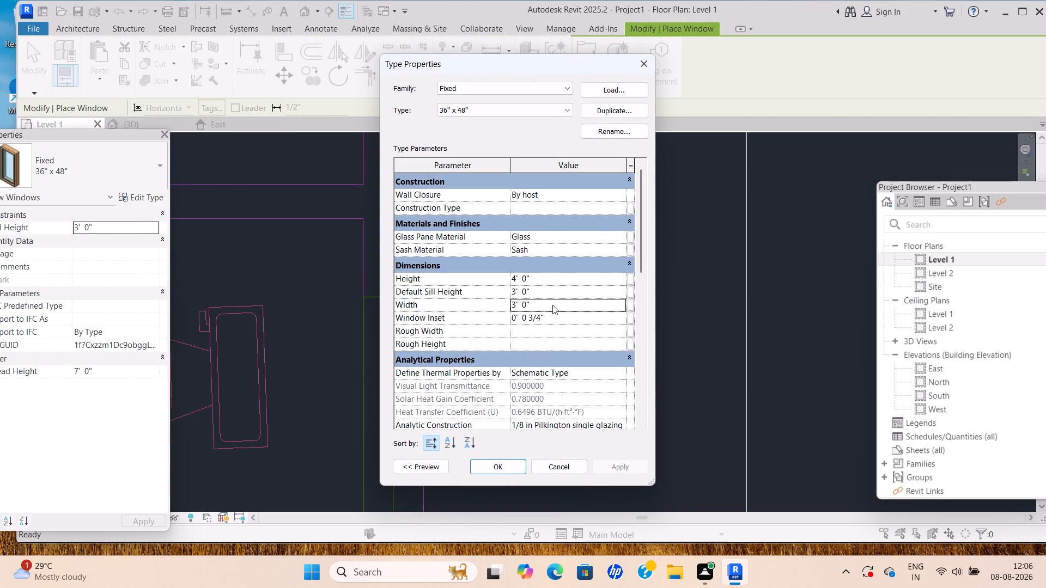
key("BackSpace")
key("BackSpace")
key("BackSpace")
key("BackSpace")
key("BackSpace")
key("BackSpace")
key("BackSpace")
key("BackSpace")
key("BackSpace")
key("BackSpace")
key("BackSpace")
key("BackSpace")
key("BackSpace")
key("BackSpace")
key("BackSpace")
key("BackSpace")
key("BackSpace")
key("BackSpace")
key("BackSpace")
key("BackSpace")
key("3")
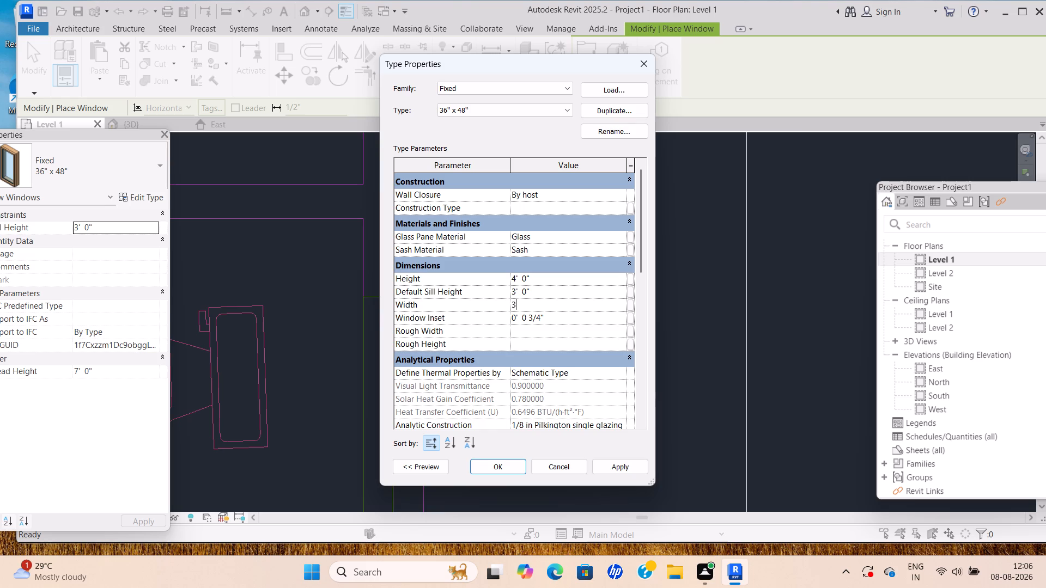
key("apostrophe")
key("Return")
left_click(511, 467)
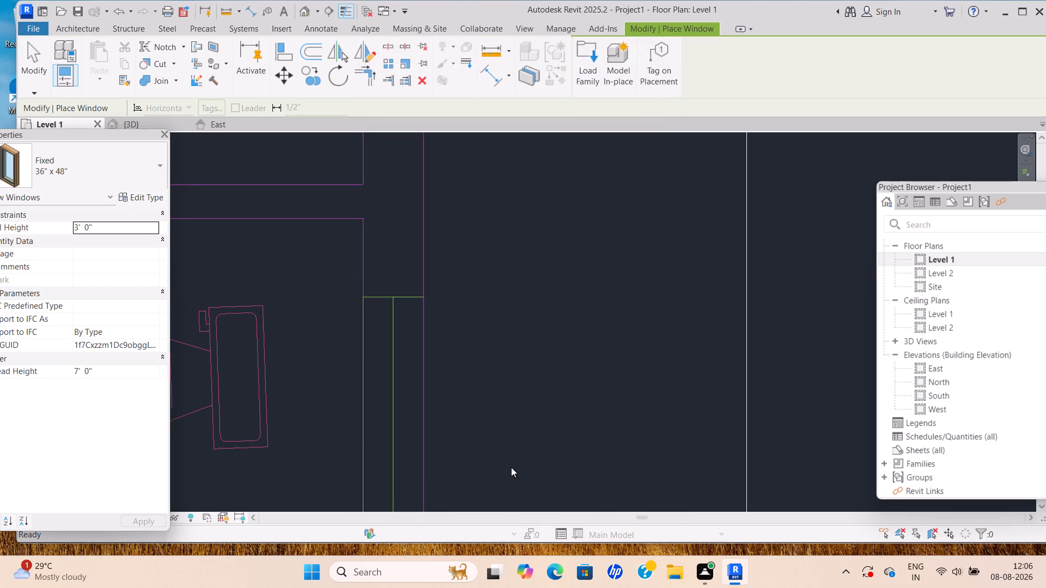
Place a Fixed 36" x 48" window at the outer wall opening of the lowest 8'x5' toilet.
scroll(374, 391, "down", 3)
middle_click_drag(400, 398, 435, 370)
scroll(429, 377, "up", 3)
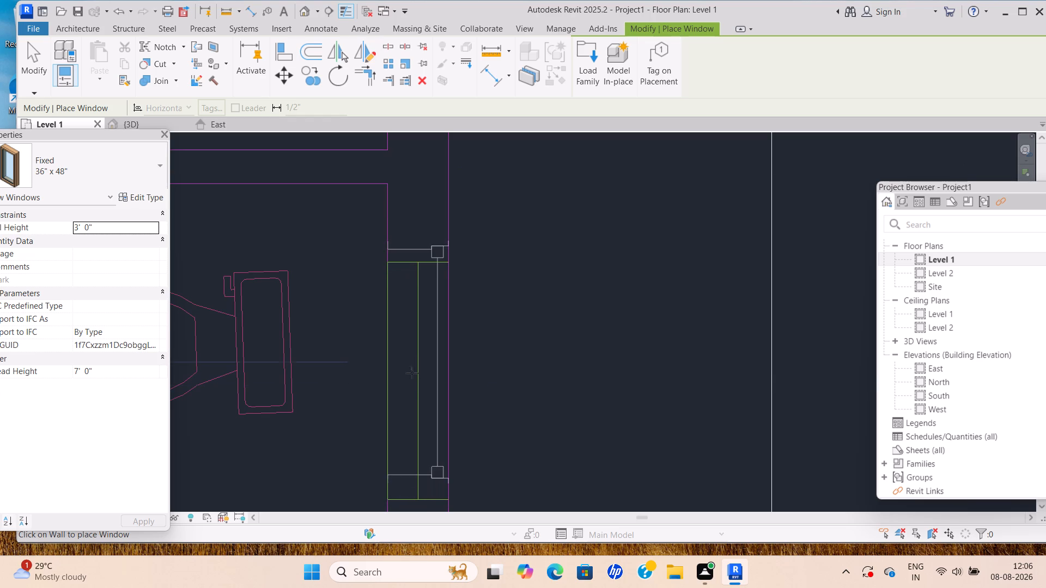
scroll(415, 373, "up", 4)
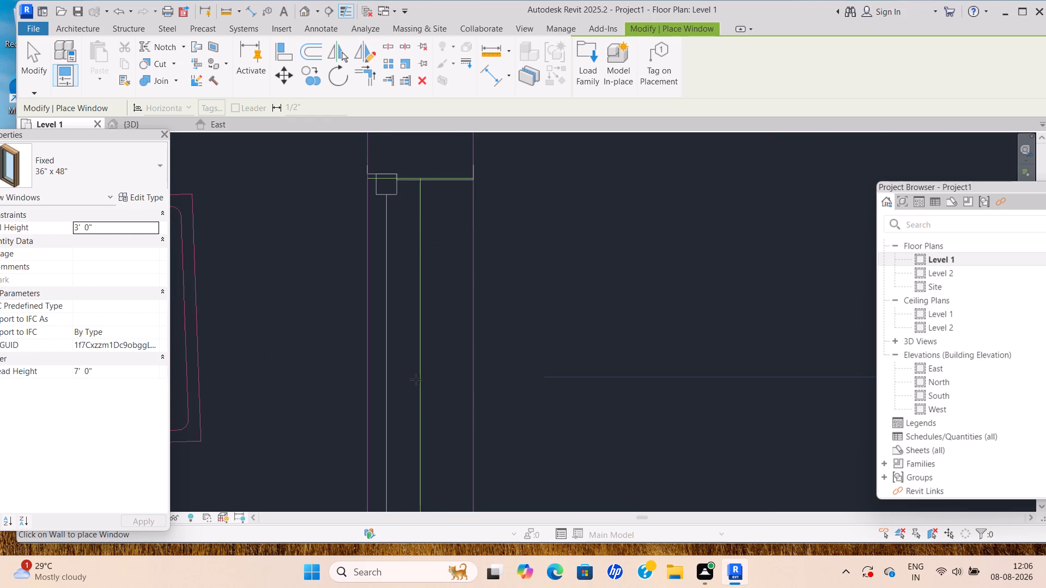
scroll(422, 384, "down", 4)
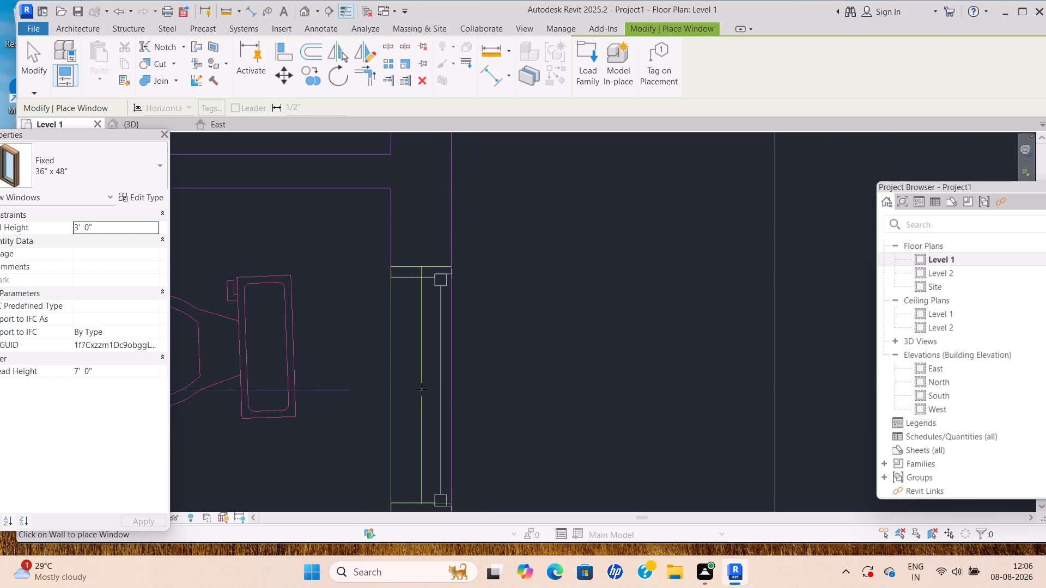
left_click(421, 389)
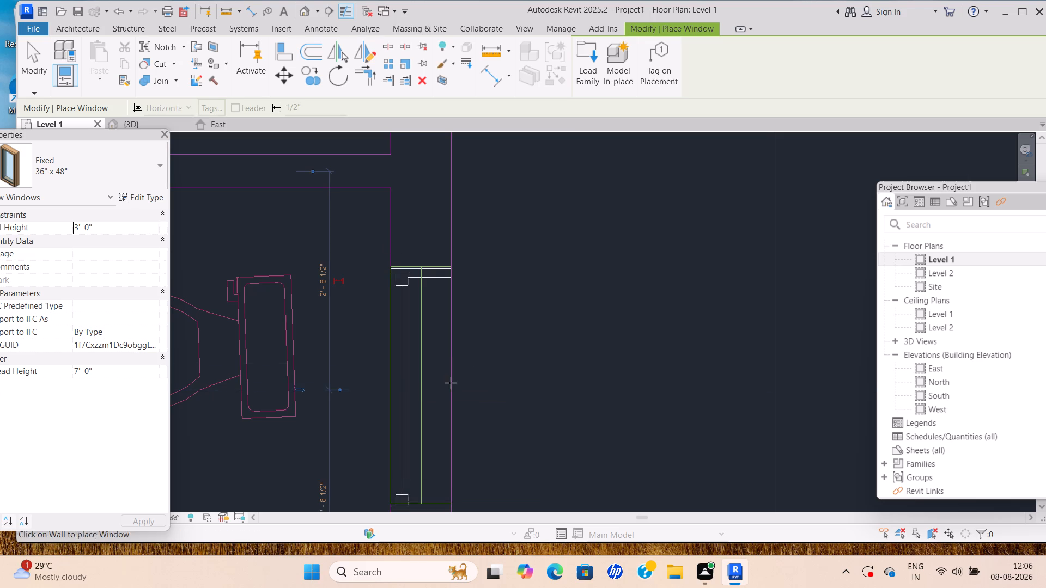
Place a Fixed 36" x 48" window at the outer wall opening of the uppermost 8'x5' toilet, just below the 10'x5" toilet.
scroll(441, 392, "down", 3)
middle_click_drag(449, 391, 495, 243)
middle_click_drag(458, 314, 494, 467)
scroll(490, 428, "down", 2)
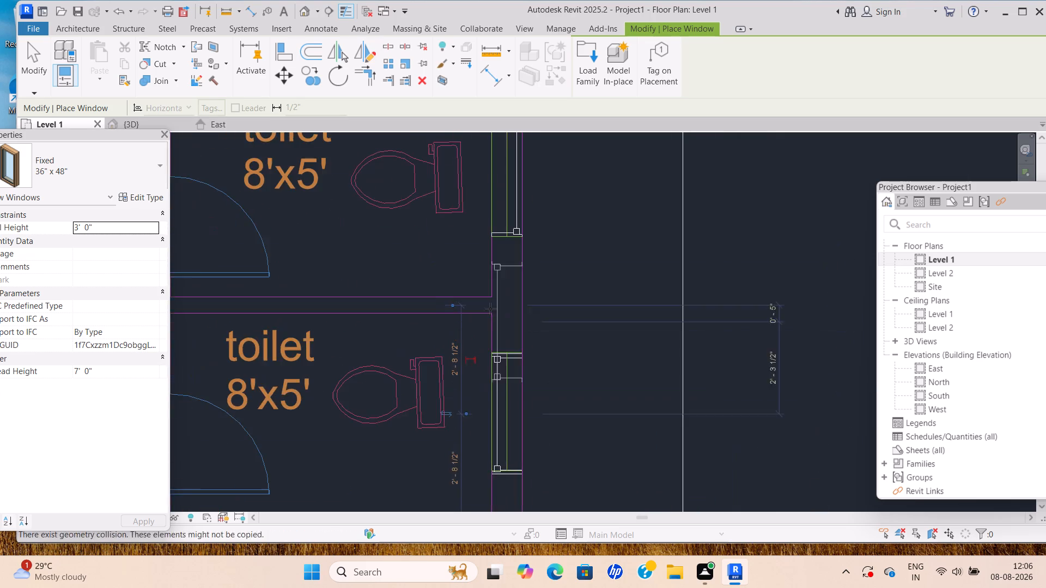
middle_click_drag(490, 307, 480, 485)
scroll(490, 307, "down", 3)
middle_click_drag(510, 278, 501, 415)
scroll(491, 411, "up", 3)
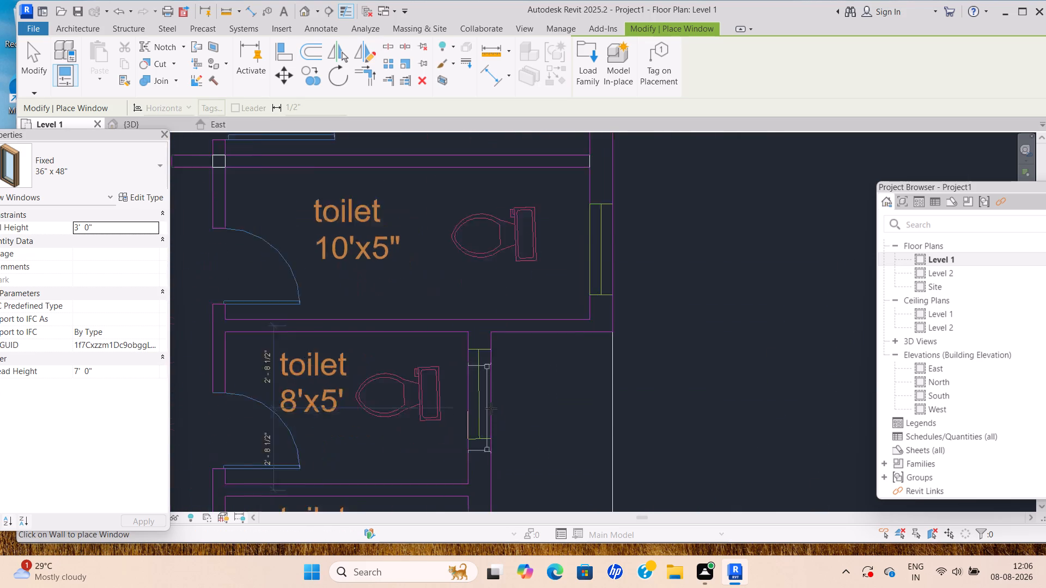
scroll(491, 408, "up", 6)
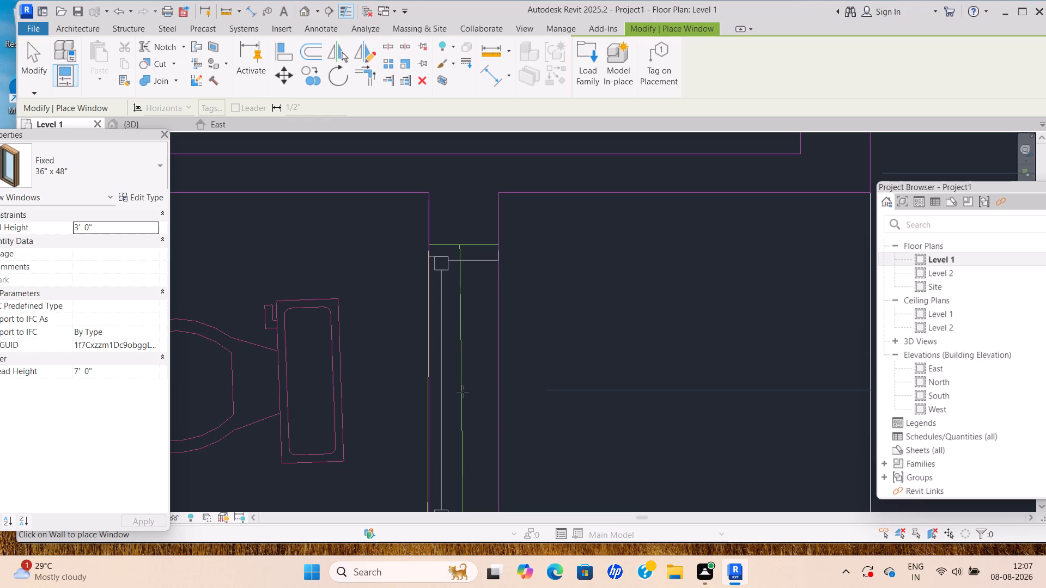
left_click(463, 391)
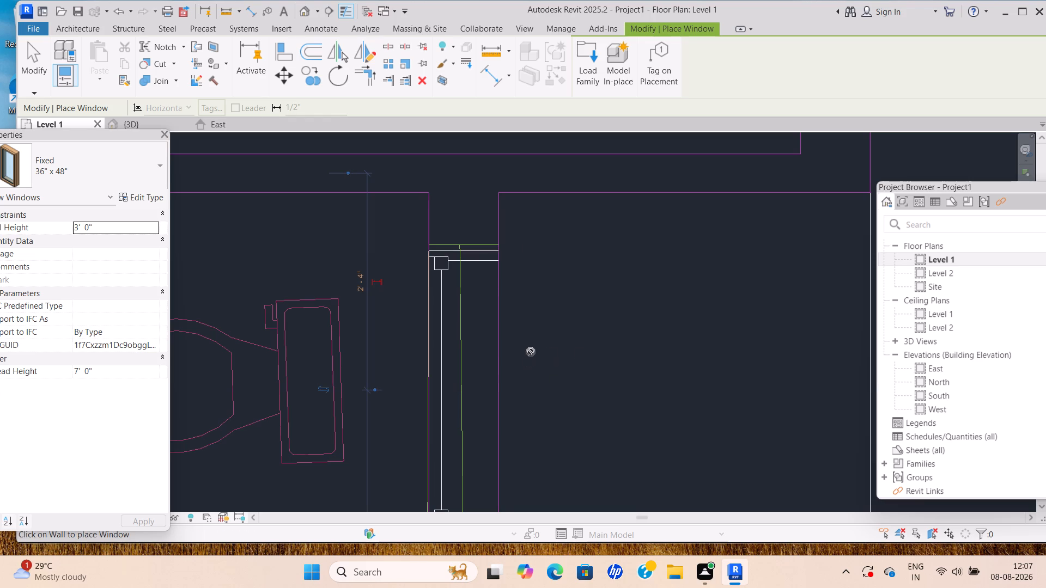
key("Escape")
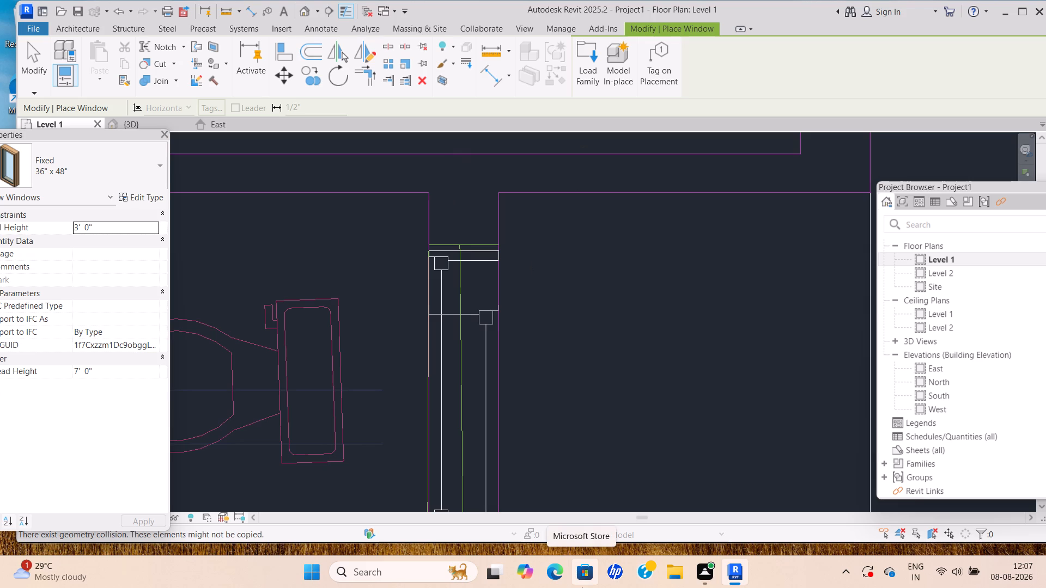
Align the upper edge of the uppermost 8'x5' toilet's window with the reference line at the top of its opening.
left_click(653, 28)
left_click(640, 23)
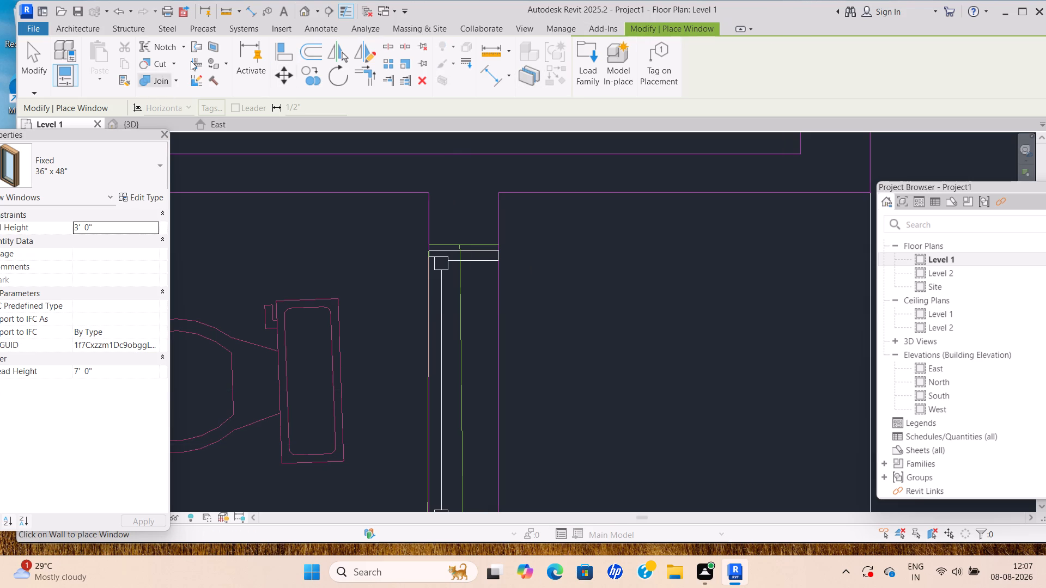
left_click(280, 57)
scroll(492, 207, "up", 2)
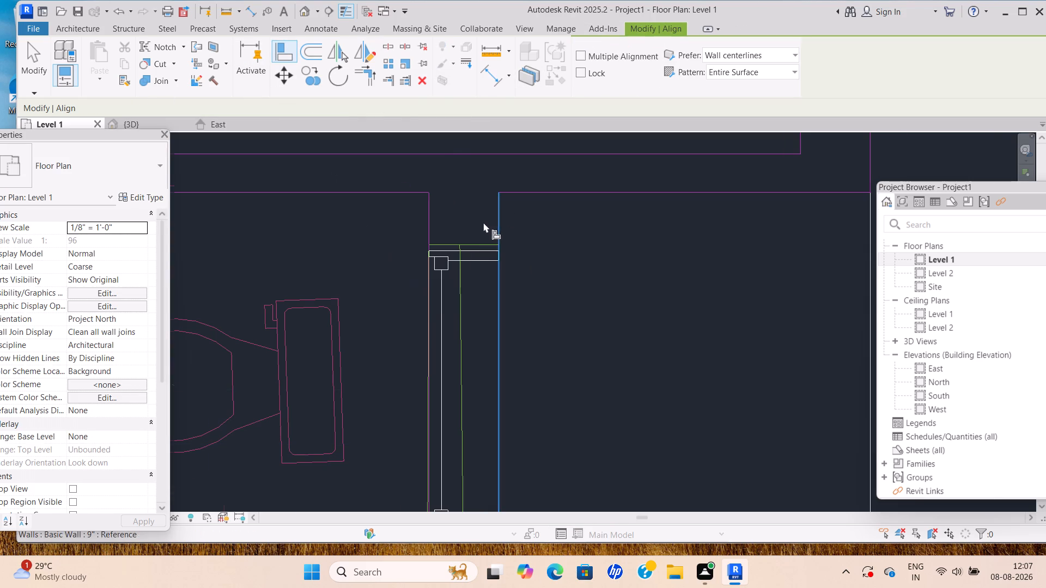
scroll(483, 222, "up", 9)
left_click(449, 248)
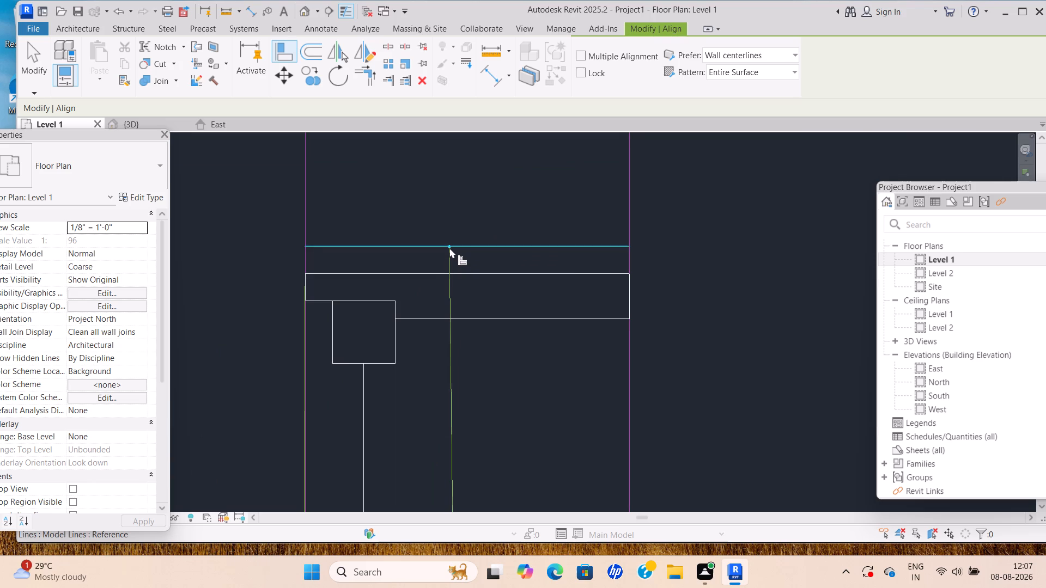
left_click(449, 271)
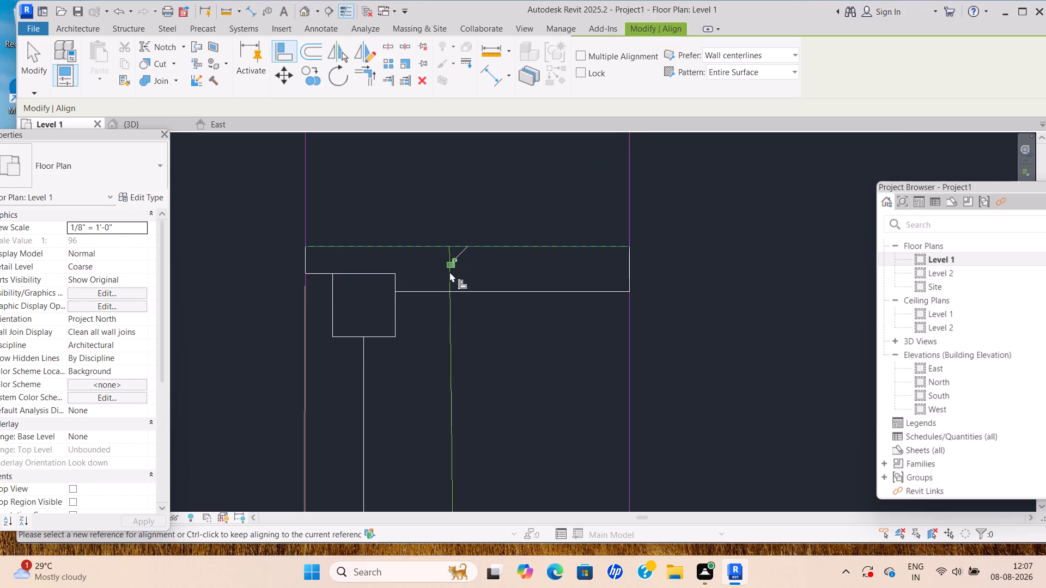
key("Escape")
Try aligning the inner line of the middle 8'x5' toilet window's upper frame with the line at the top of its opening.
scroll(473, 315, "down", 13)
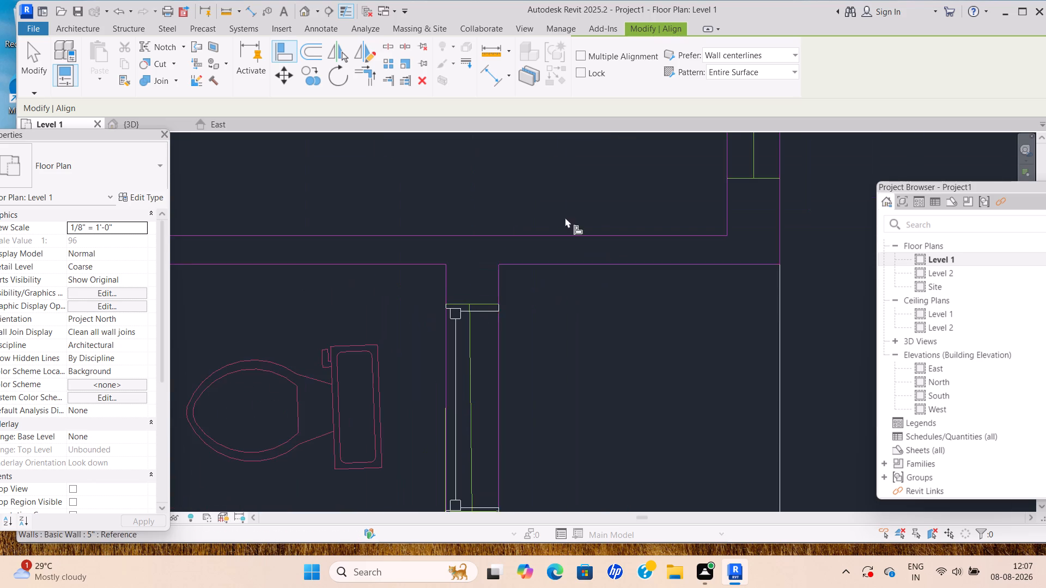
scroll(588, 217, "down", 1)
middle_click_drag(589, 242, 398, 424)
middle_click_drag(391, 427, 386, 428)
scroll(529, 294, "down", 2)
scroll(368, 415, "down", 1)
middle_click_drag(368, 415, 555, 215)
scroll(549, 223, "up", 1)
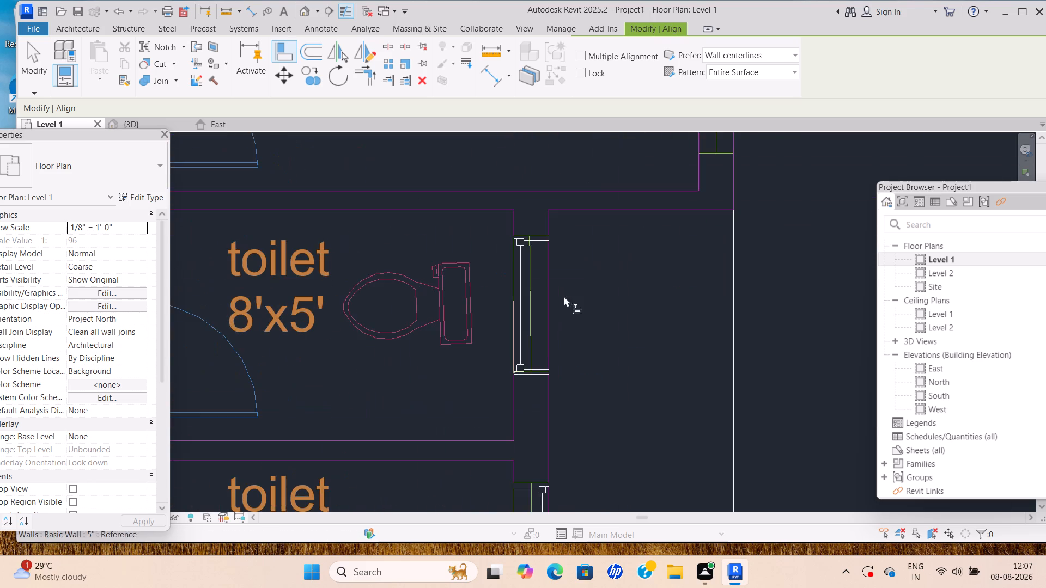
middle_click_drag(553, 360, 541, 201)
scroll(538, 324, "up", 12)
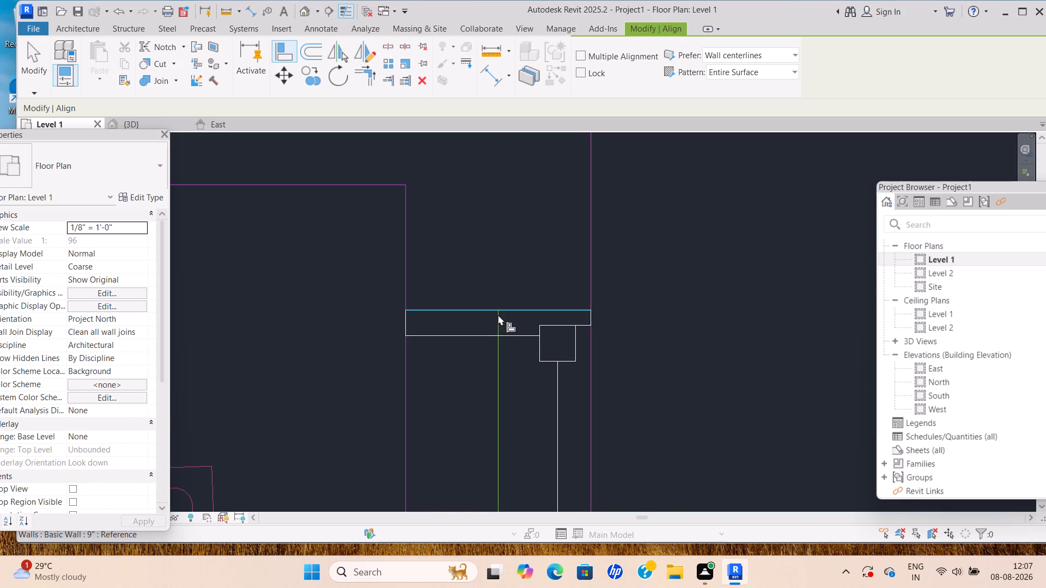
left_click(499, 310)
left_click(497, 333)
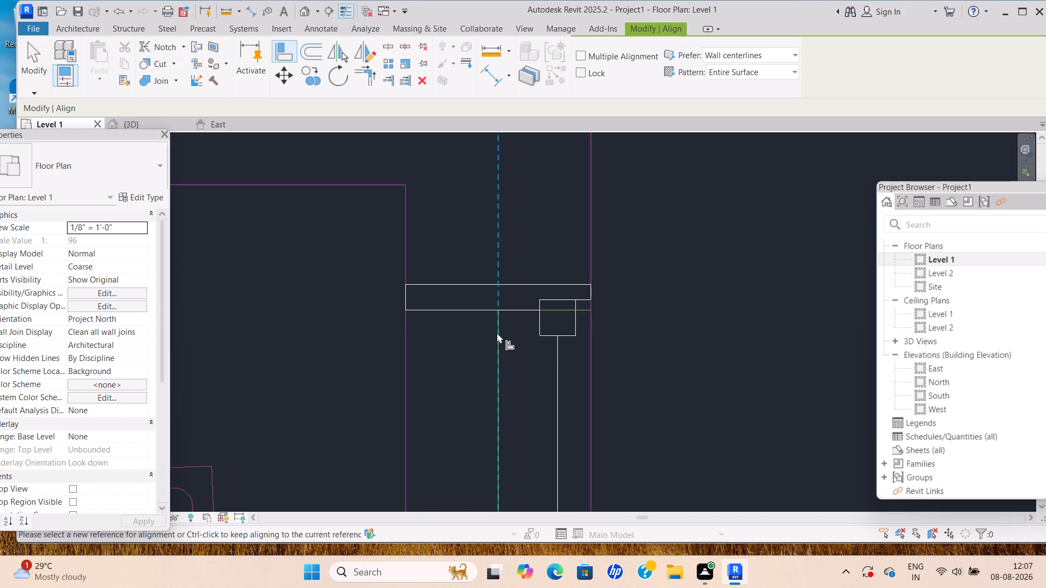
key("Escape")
Align the lower edge of the middle 8'x5' toilet's window with the reference line at the bottom of its opening.
scroll(501, 335, "down", 4)
middle_click_drag(507, 324, 486, 175)
scroll(513, 360, "down", 1)
middle_click_drag(515, 352, 504, 175)
middle_click_drag(525, 358, 524, 304)
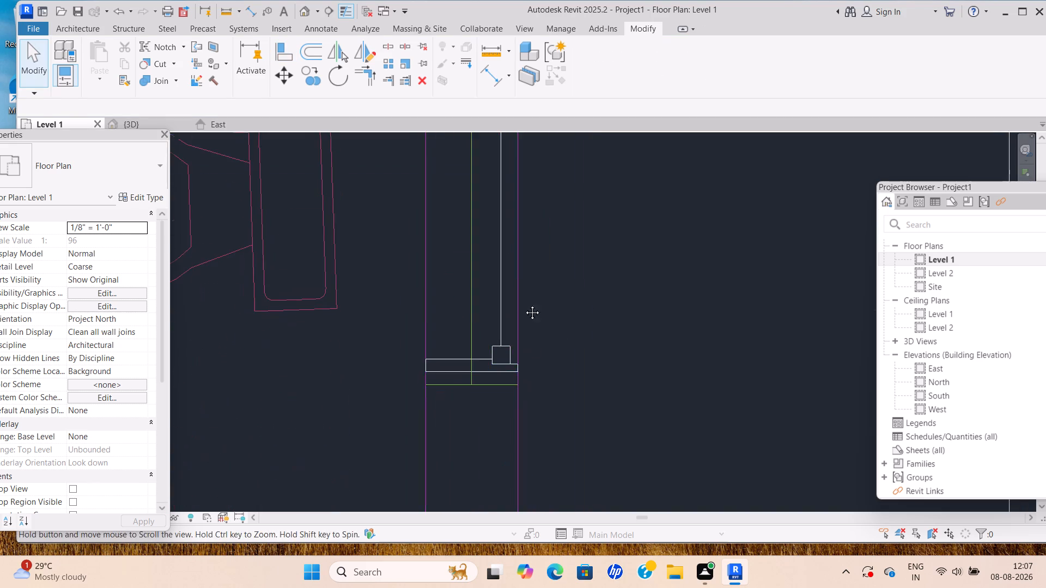
middle_click_drag(524, 304, 508, 220)
scroll(507, 220, "down", 1)
scroll(484, 220, "up", 4)
scroll(503, 342, "down", 3)
middle_click_drag(504, 344, 499, 307)
scroll(486, 247, "up", 6)
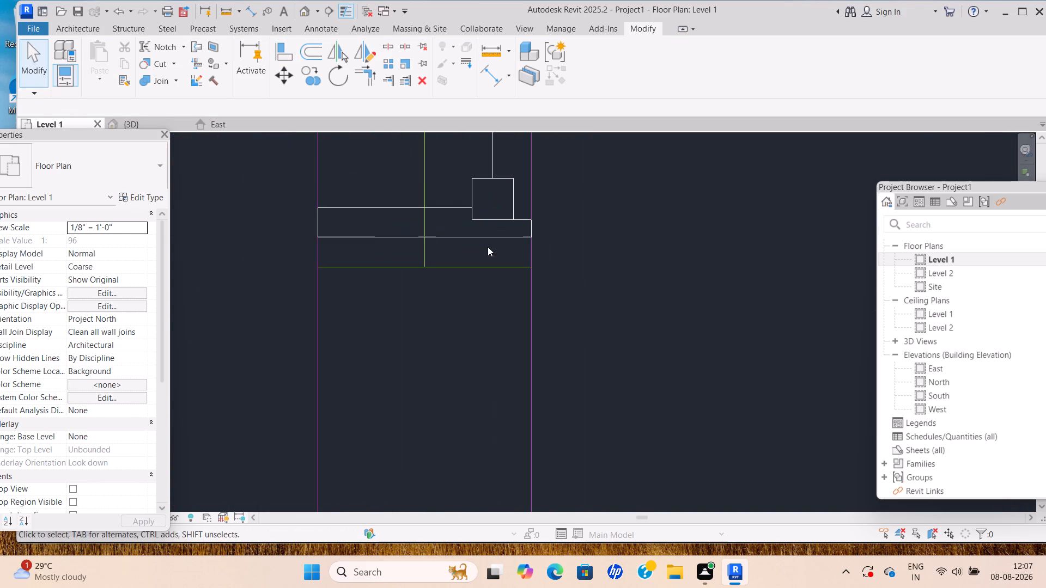
left_click(426, 238)
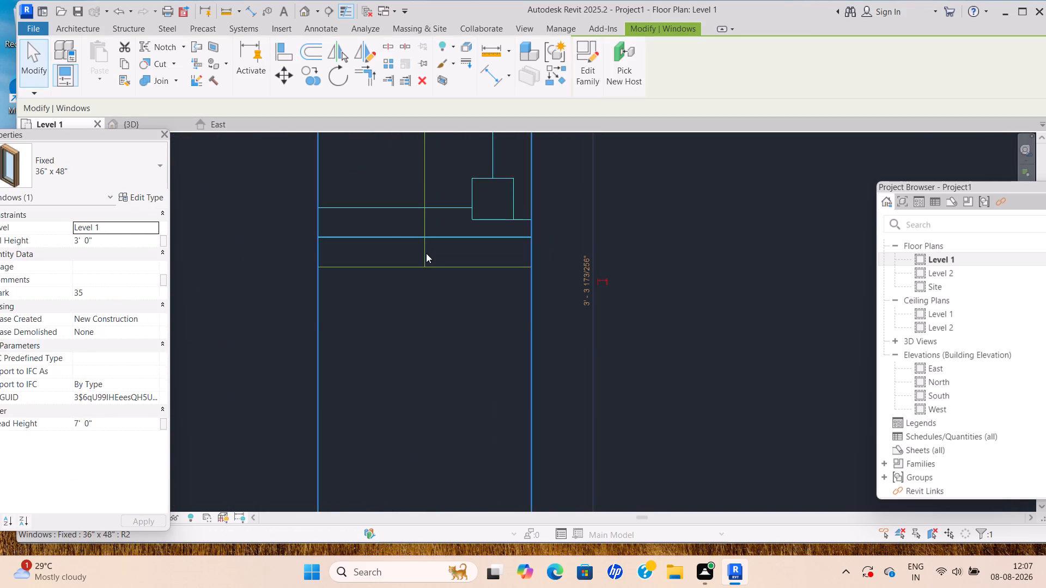
key("Escape")
scroll(435, 399, "down", 11)
middle_click(435, 399)
middle_click_drag(451, 349, 433, 426)
scroll(452, 216, "up", 2)
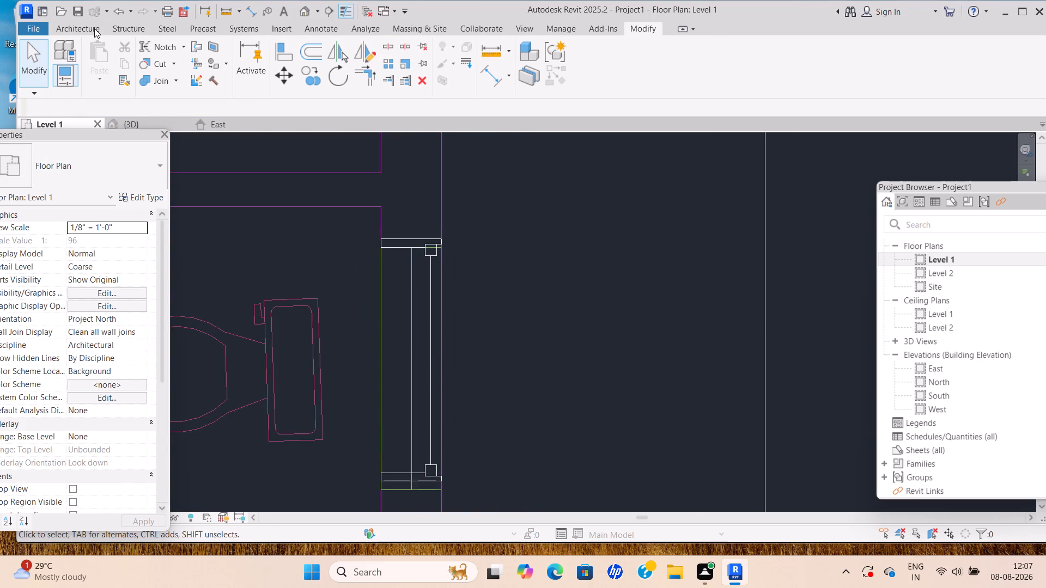
left_click(285, 58)
scroll(401, 488, "up", 2)
middle_click_drag(397, 468, 398, 468)
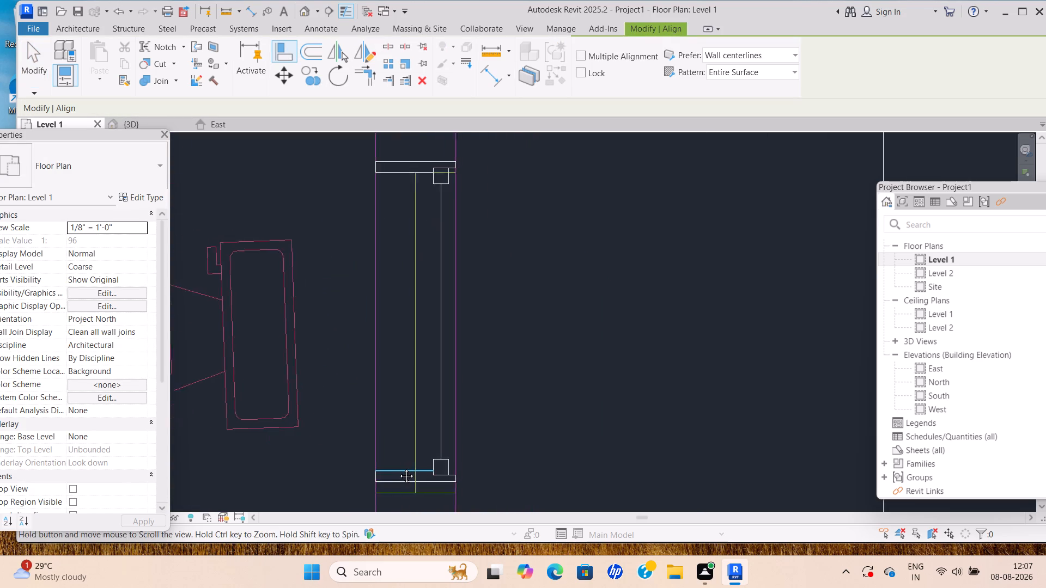
middle_click_drag(398, 468, 403, 280)
scroll(409, 309, "up", 6)
left_click(436, 300)
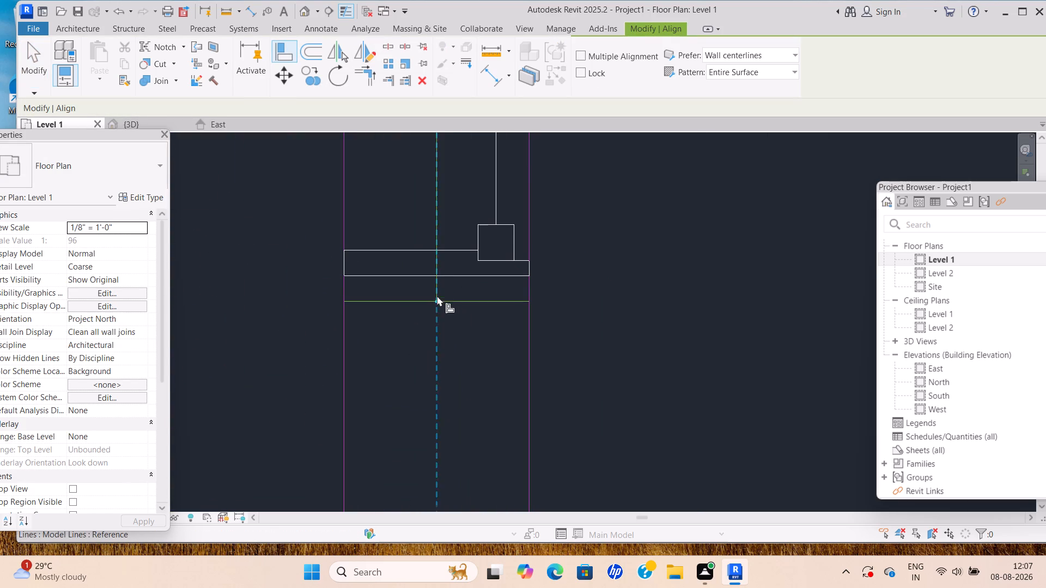
left_click(434, 273)
scroll(455, 309, "down", 1)
key("Escape")
Align the upper edge of the lowest 8'x5' toilet's window with the reference line at the top of its opening.
scroll(456, 321, "down", 2)
middle_click_drag(460, 319, 461, 275)
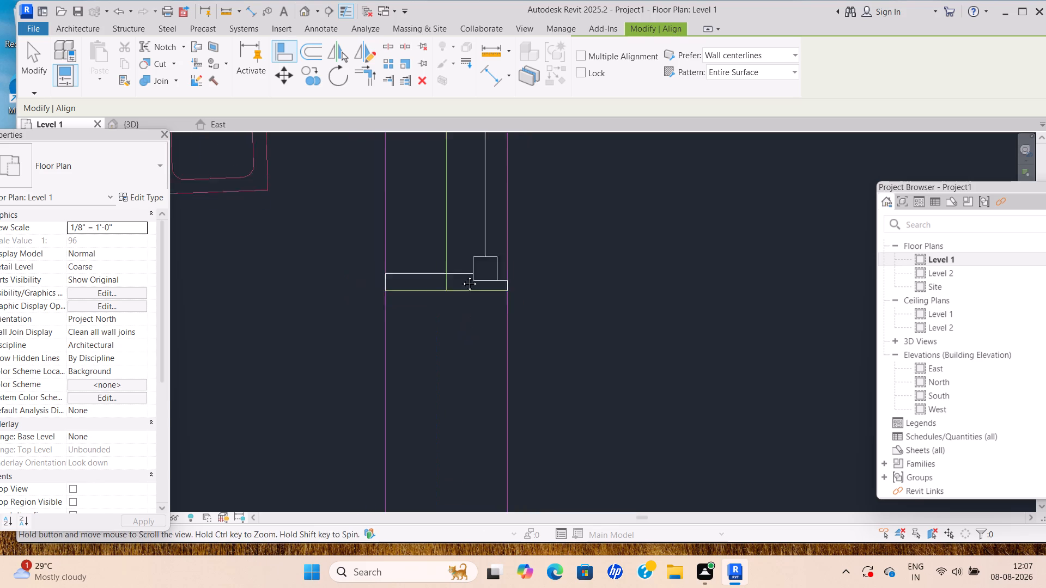
middle_click_drag(461, 275, 457, 210)
middle_click_drag(459, 349, 466, 199)
middle_click_drag(401, 358, 502, 215)
middle_click_drag(597, 440, 532, 320)
scroll(528, 312, "down", 1)
scroll(497, 269, "up", 5)
middle_click_drag(500, 278, 520, 387)
scroll(511, 375, "up", 4)
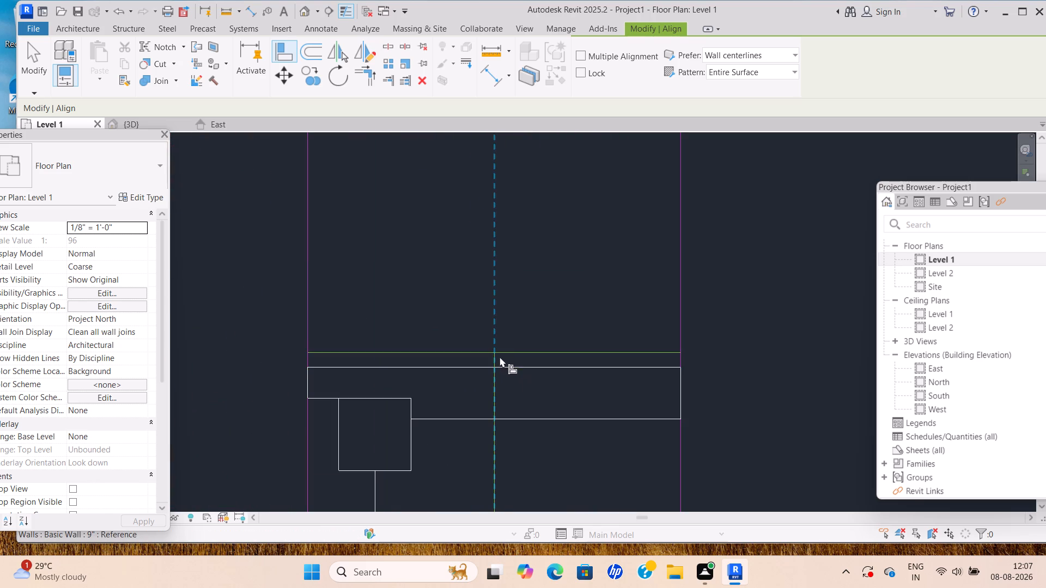
left_click(496, 353)
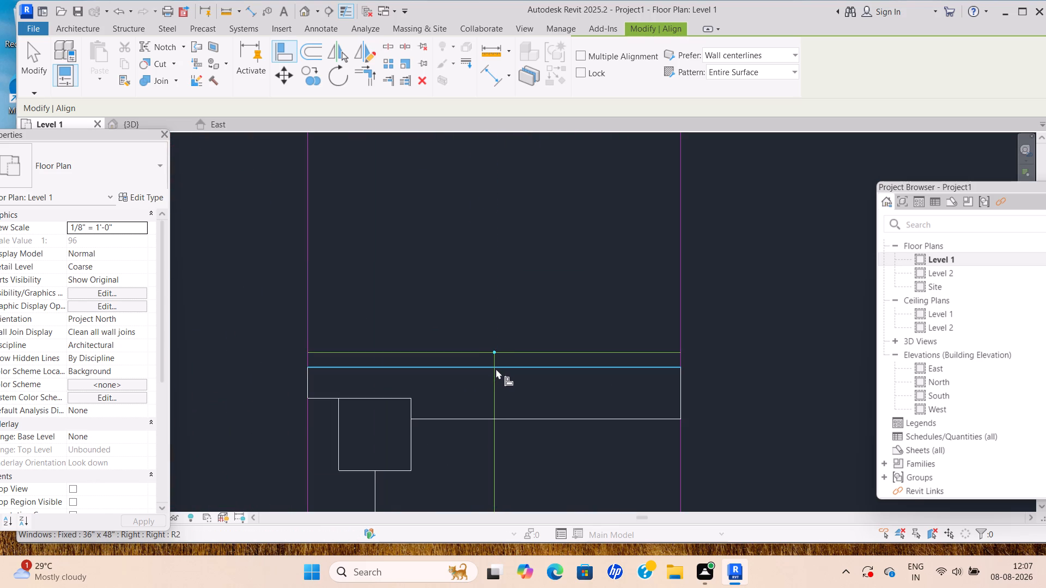
left_click_drag(495, 366, 1045, 587)
key("Escape")
scroll(1045, 587, "down", 8)
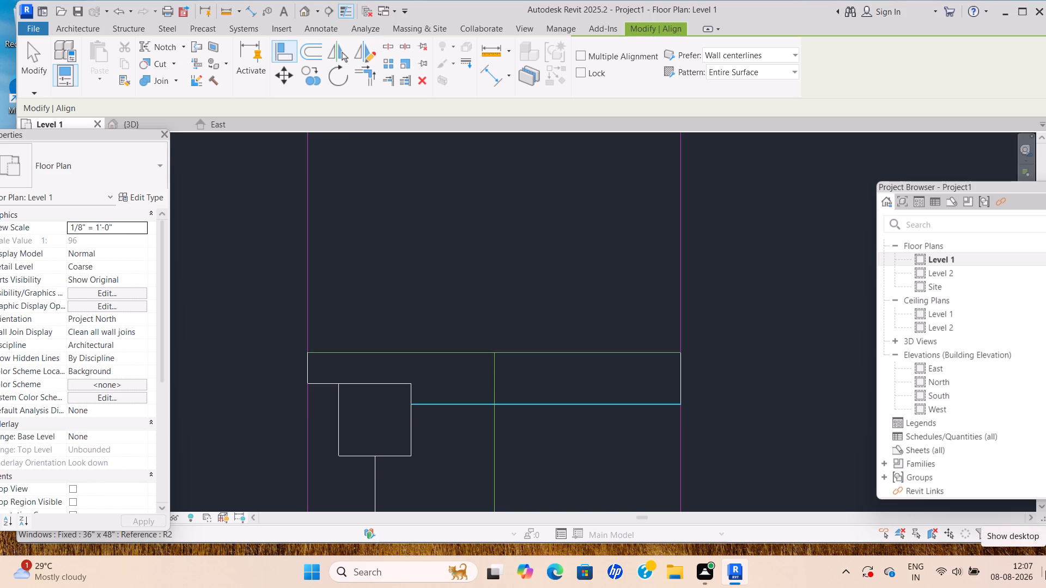
Check the 8'x5' toilet windows against their openings and find the empty window opening in the 10'x5" toilet.
scroll(1038, 566, "down", 4)
middle_click_drag(1045, 559, 1039, 482)
scroll(911, 422, "up", 1)
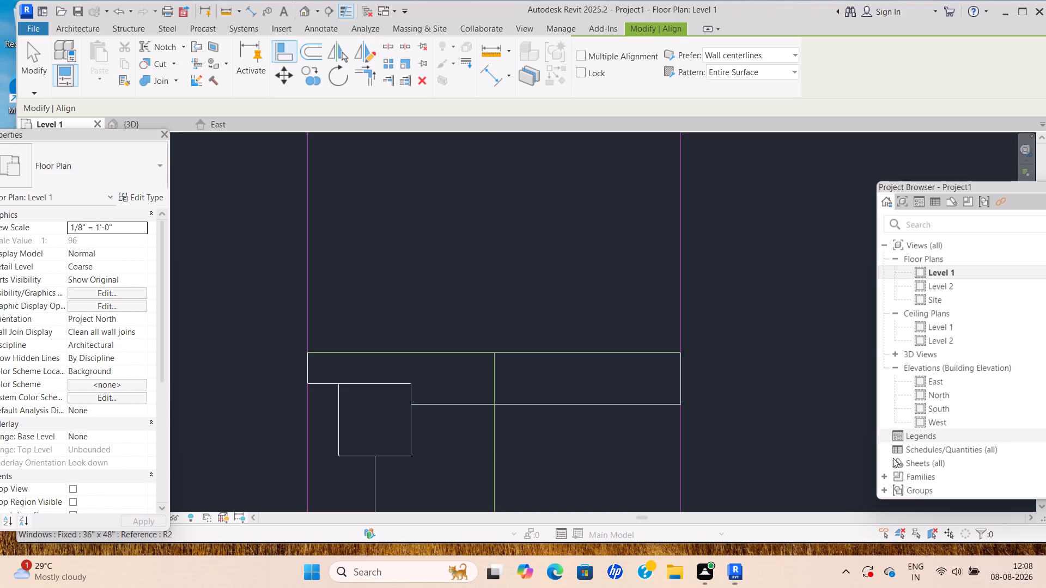
middle_click_drag(758, 410, 721, 254)
middle_click(719, 252)
scroll(717, 250, "down", 1)
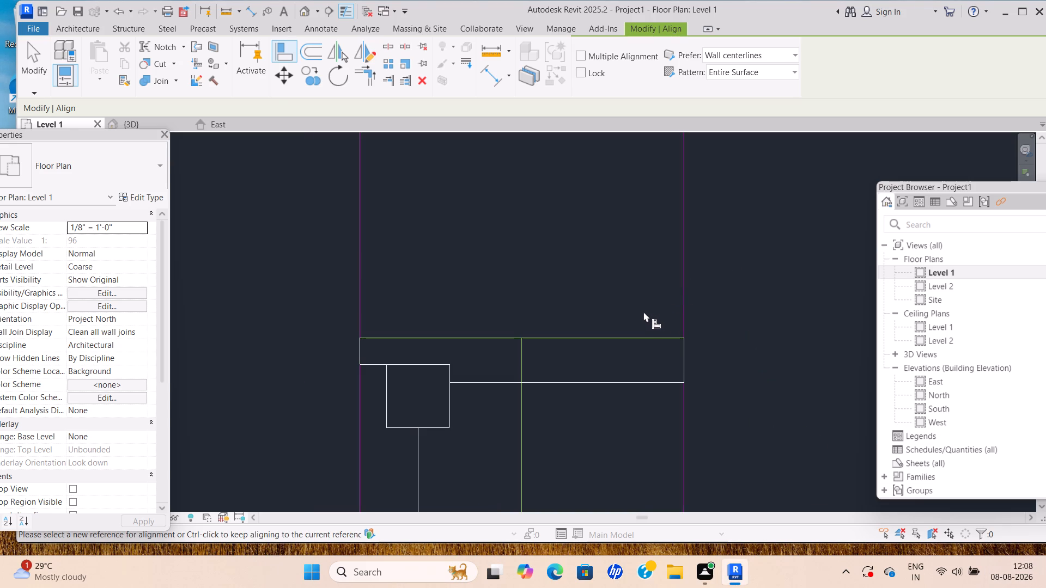
key("Escape")
scroll(694, 342, "down", 3)
middle_click_drag(685, 348, 649, 274)
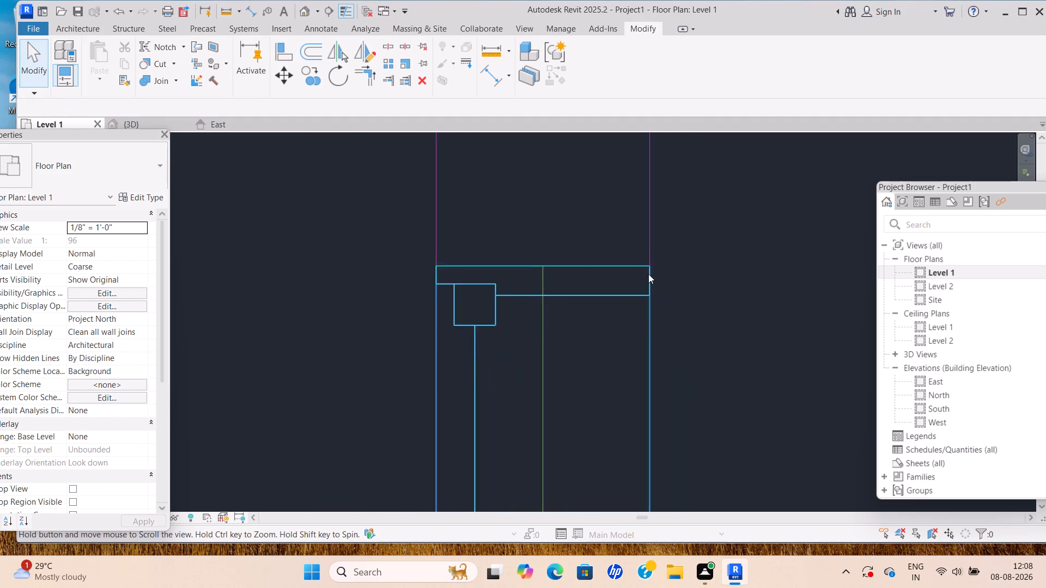
scroll(587, 381, "down", 2)
middle_click_drag(587, 375, 650, 183)
scroll(592, 330, "down", 4)
middle_click_drag(581, 301, 552, 291)
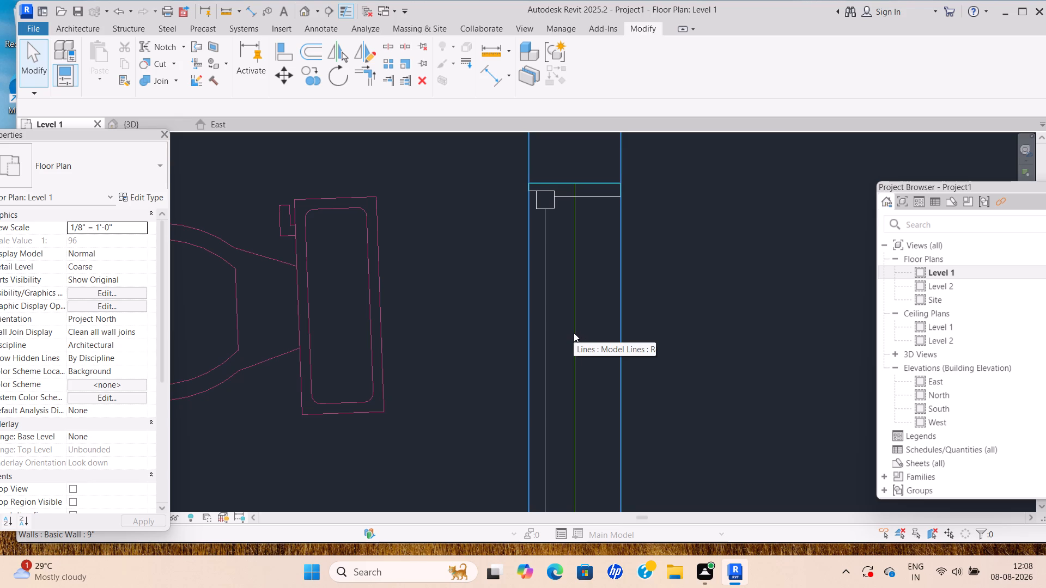
scroll(493, 313, "down", 1)
middle_click_drag(508, 319, 684, 403)
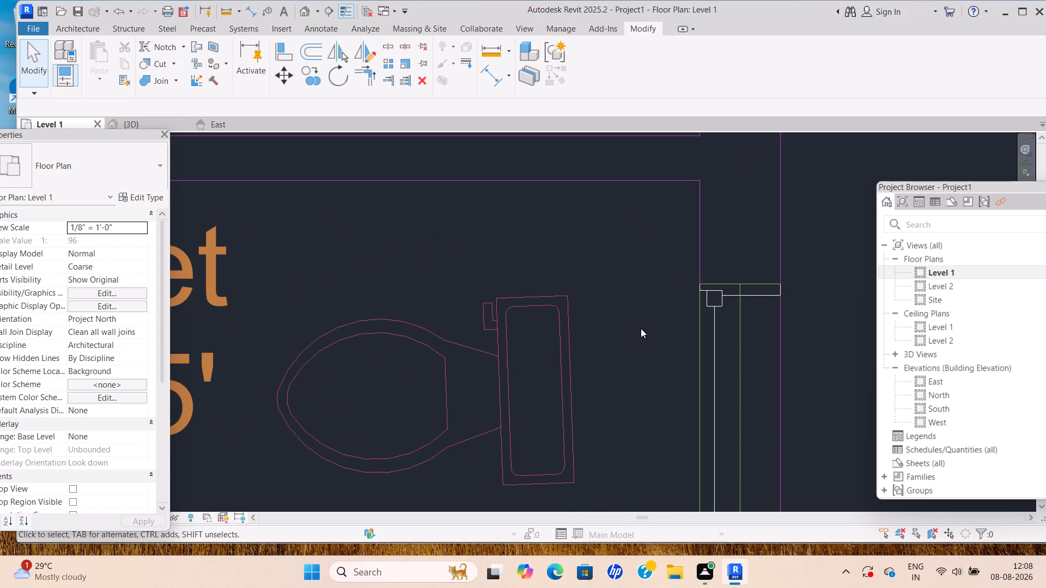
scroll(628, 329, "down", 1)
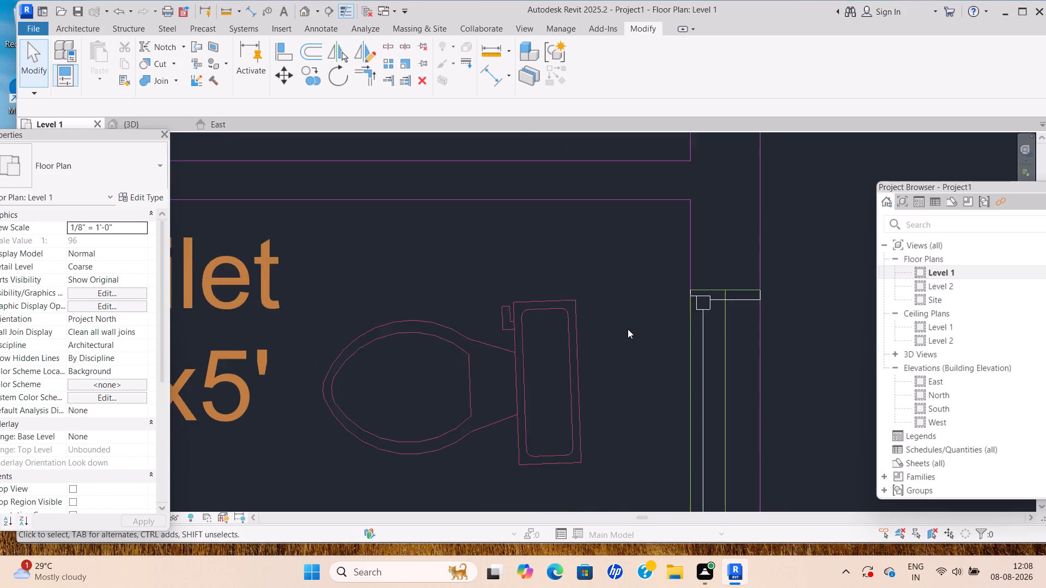
scroll(628, 329, "down", 1)
middle_click_drag(636, 329, 663, 289)
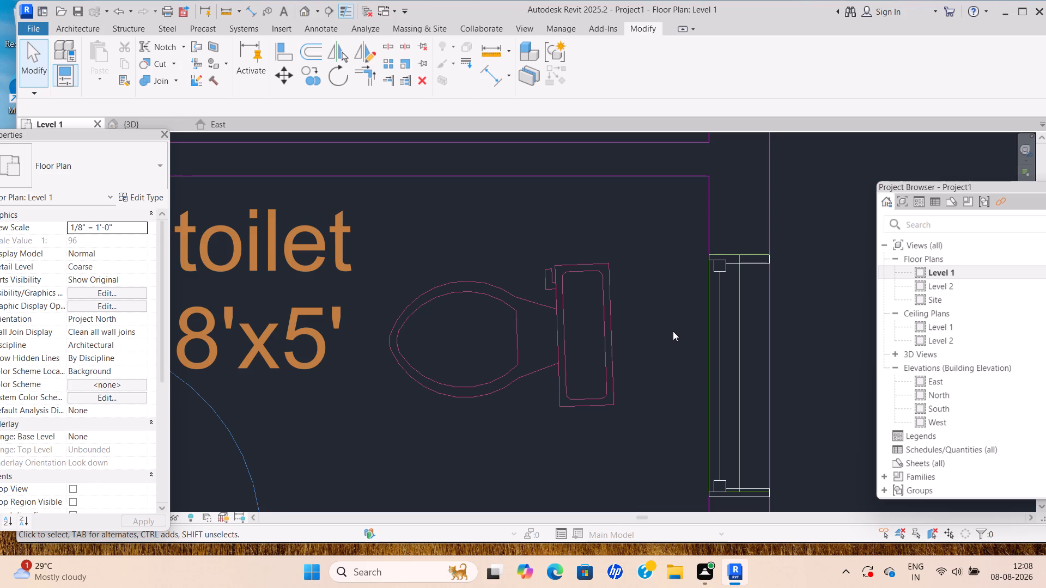
scroll(676, 327, "down", 2)
middle_click_drag(677, 327, 697, 314)
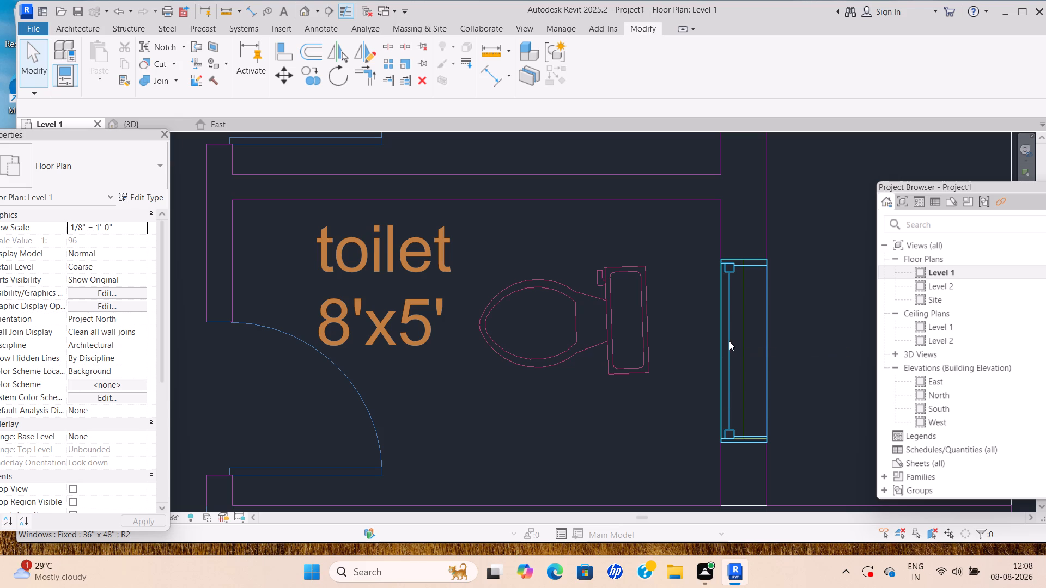
scroll(655, 314, "down", 1)
middle_click_drag(655, 314, 674, 260)
scroll(665, 357, "down", 1)
middle_click_drag(667, 358, 707, 356)
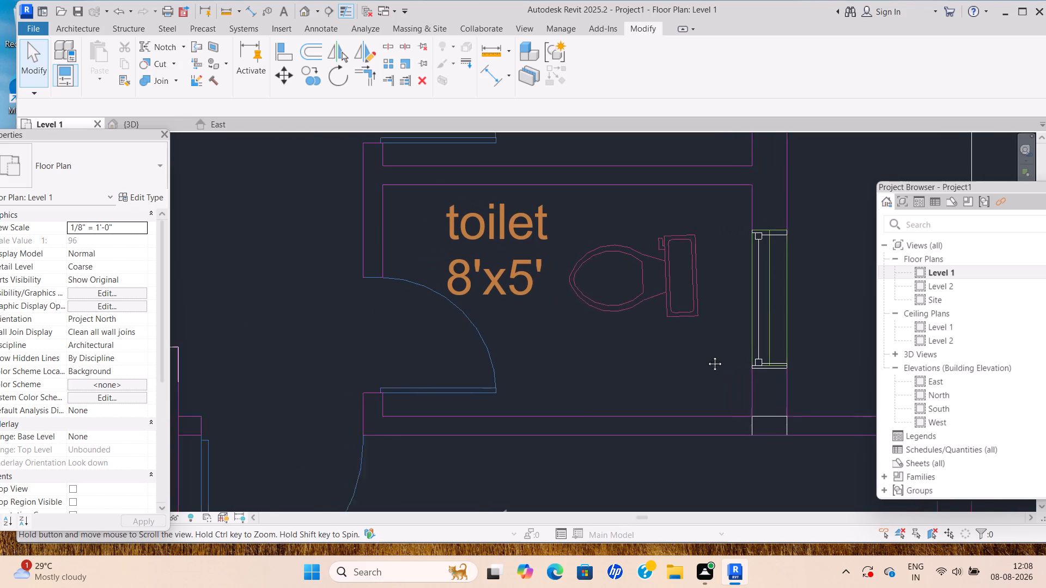
middle_click_drag(707, 356, 709, 355)
scroll(742, 285, "down", 3)
middle_click_drag(742, 285, 605, 473)
middle_click_drag(655, 330, 599, 454)
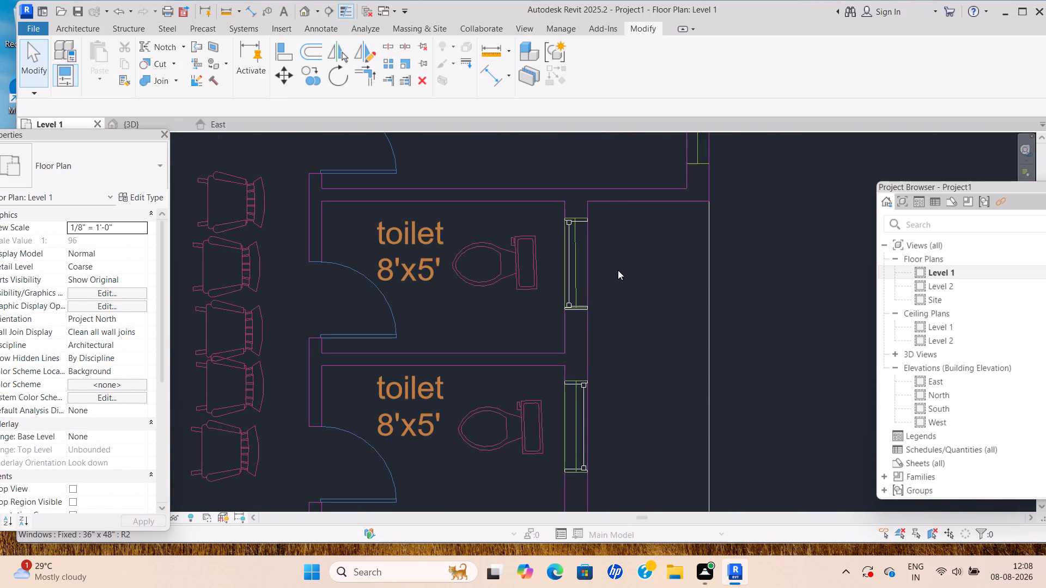
middle_click_drag(622, 281, 600, 428)
scroll(732, 275, "down", 1)
middle_click_drag(732, 283, 723, 330)
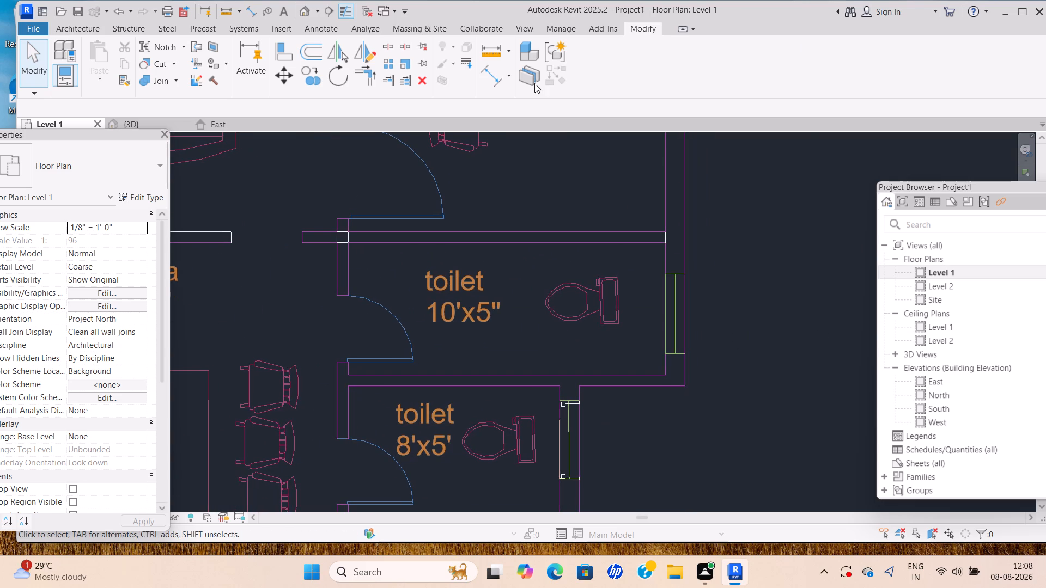
Start a Fixed 36" x 48" window and set its type width to 3'.
left_click(69, 25)
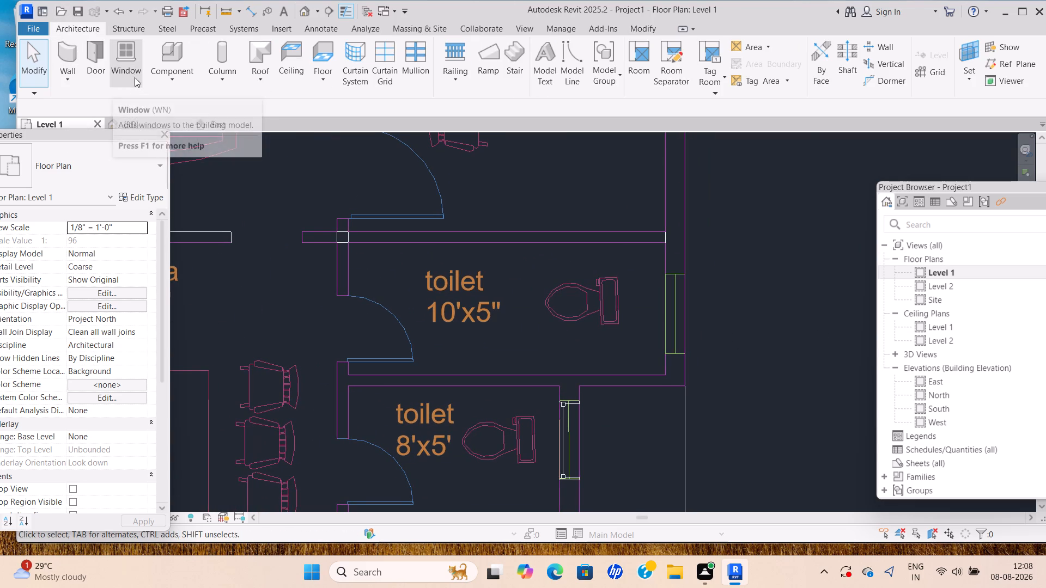
left_click(135, 73)
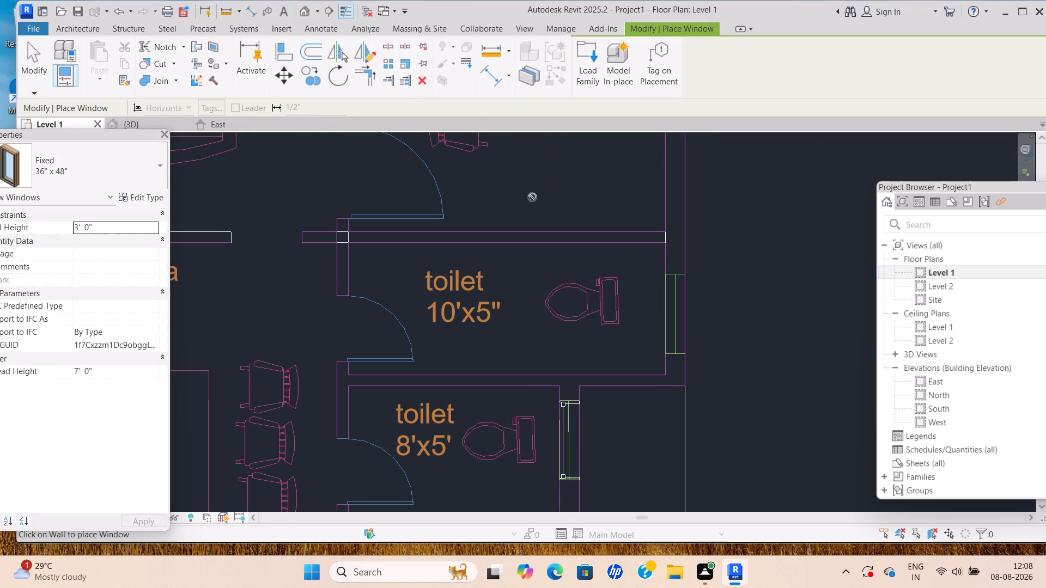
left_click(148, 195)
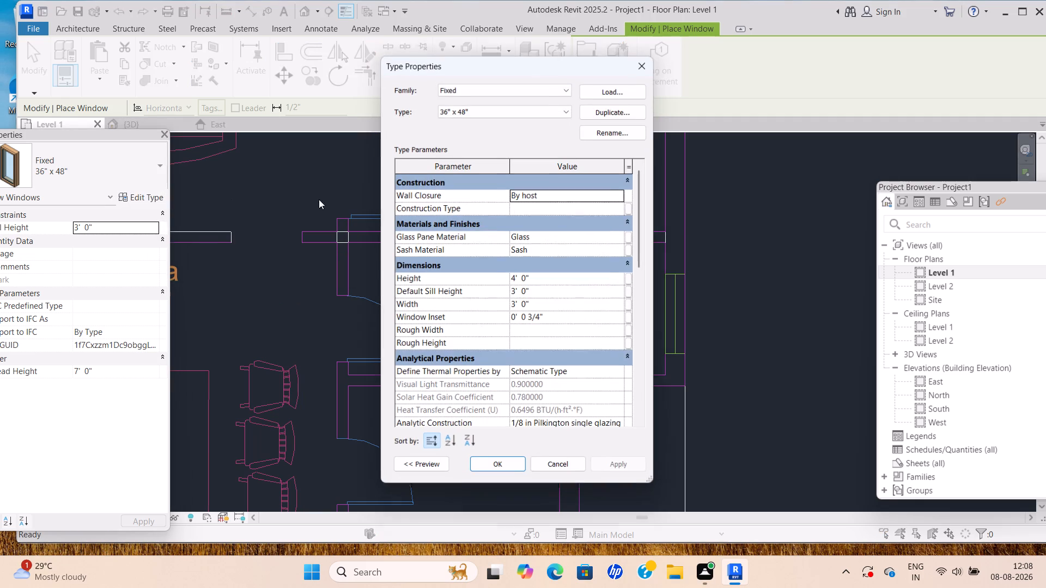
left_click(545, 307)
key("BackSpace")
key("BackSpace")
key("BackSpace")
key("BackSpace")
key("BackSpace")
key("BackSpace")
key("BackSpace")
key("BackSpace")
key("BackSpace")
key("BackSpace")
key("BackSpace")
key("BackSpace")
key("BackSpace")
key("BackSpace")
key("BackSpace")
key("BackSpace")
key("BackSpace")
key("BackSpace")
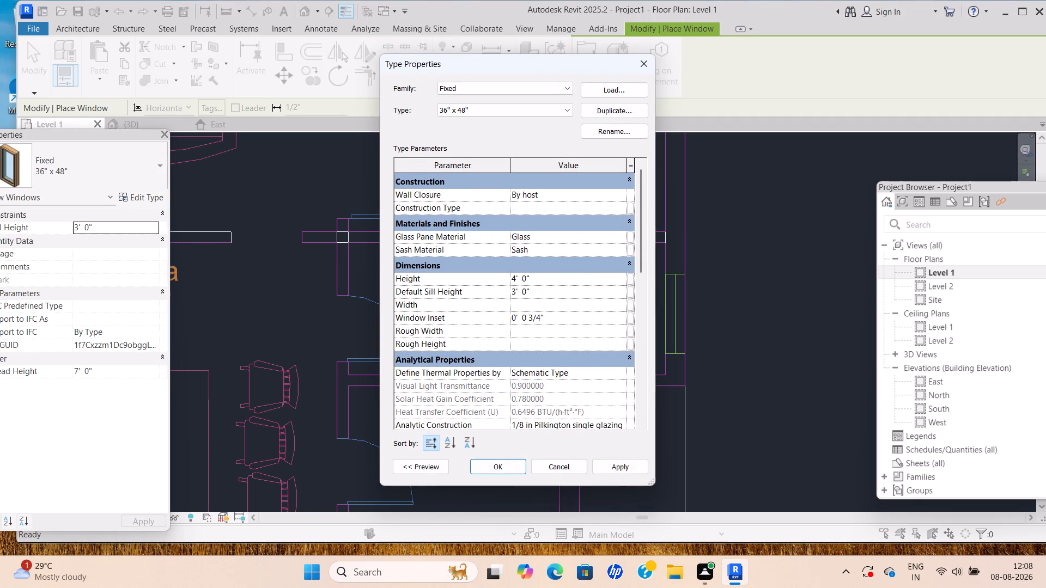
key("3")
key("apostrophe")
key("Return")
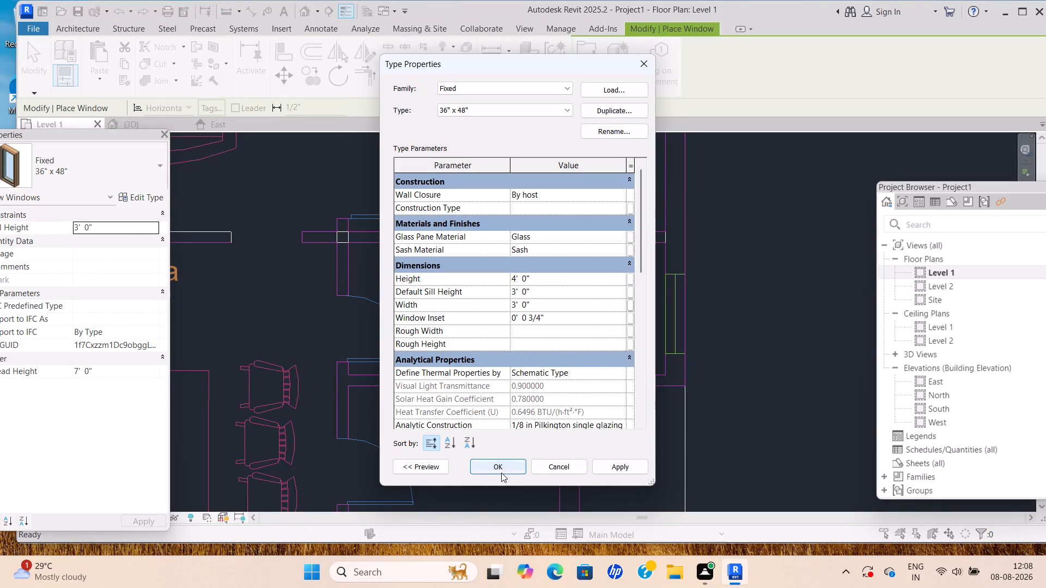
left_click(501, 472)
Place the Fixed 36" x 48" window in the outer wall at the 10'x5" toilet's reference opening.
scroll(675, 309, "up", 6)
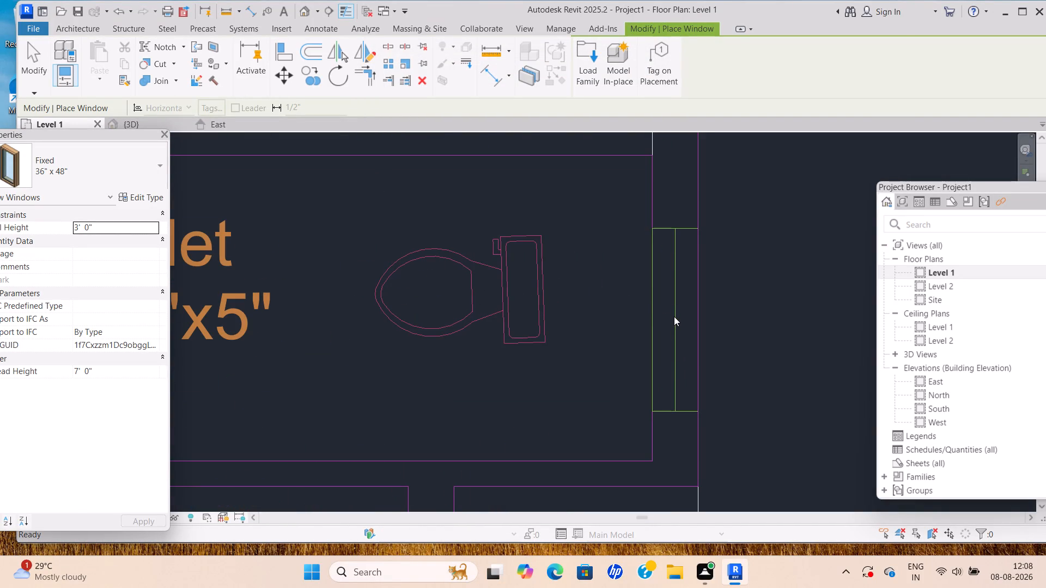
left_click(675, 313)
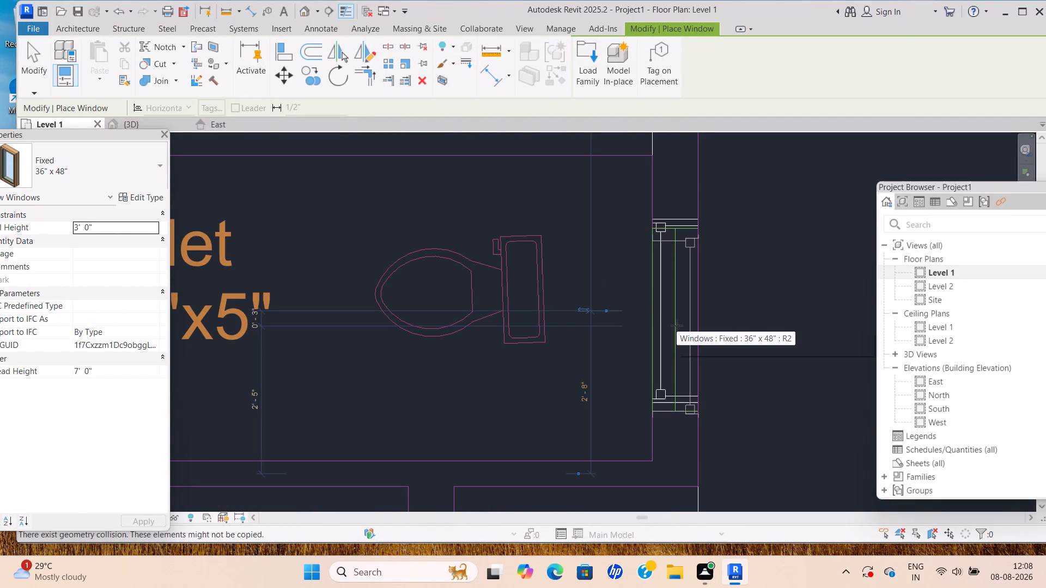
key("Escape")
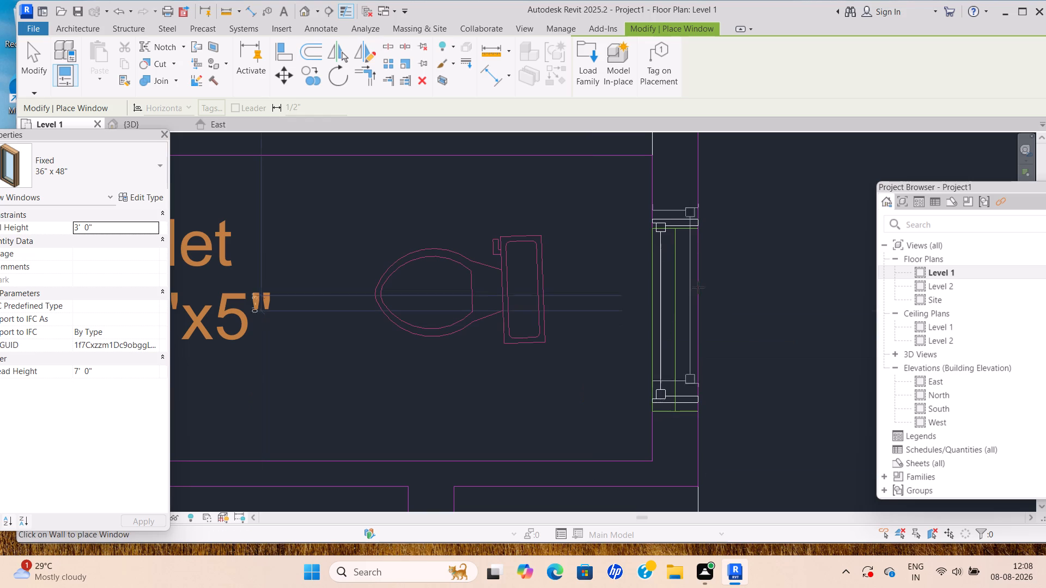
middle_click_drag(698, 286, 638, 367)
key("Escape")
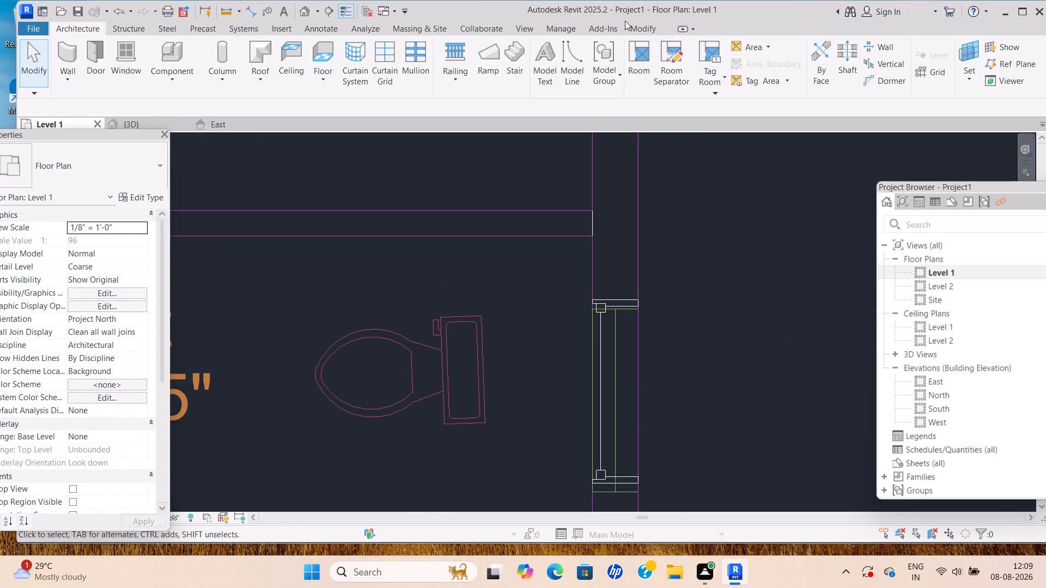
Align the lower edge of the 10'x5" toilet's window with the reference line at the bottom of its opening.
left_click(631, 25)
left_click(284, 56)
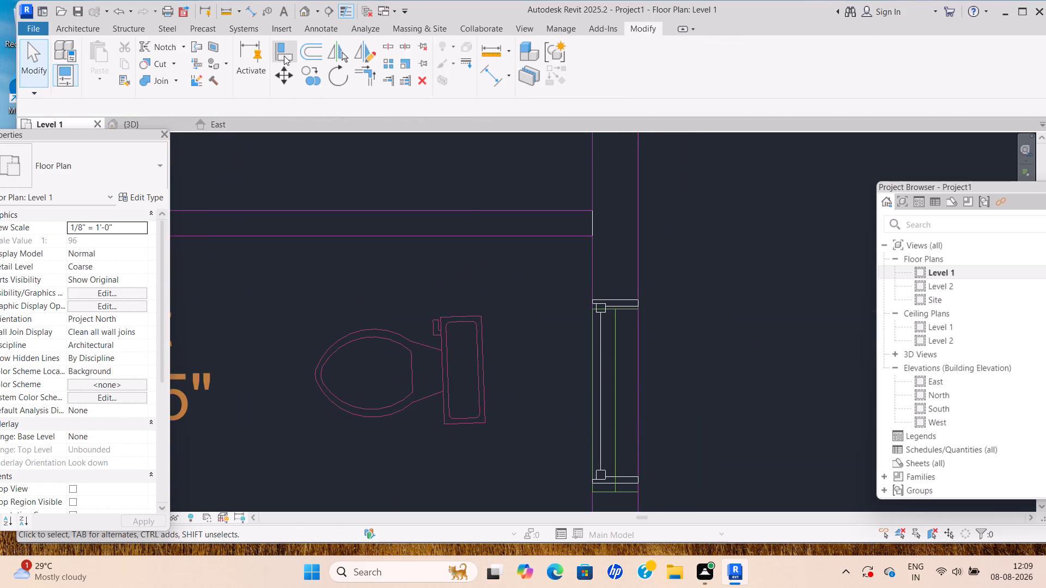
middle_click_drag(637, 457, 604, 365)
scroll(580, 414, "up", 7)
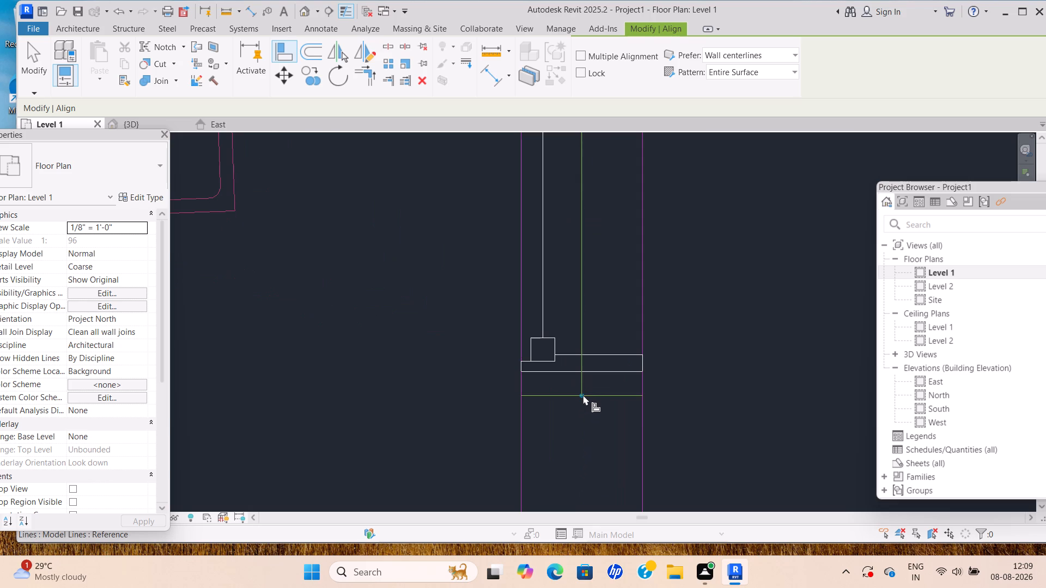
left_click(583, 395)
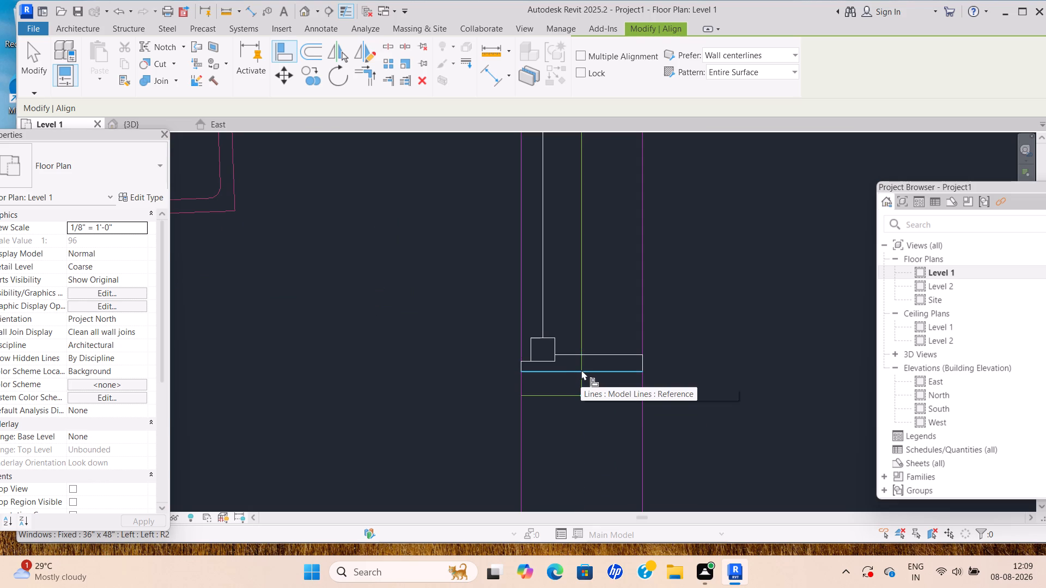
left_click(581, 370)
key("Escape")
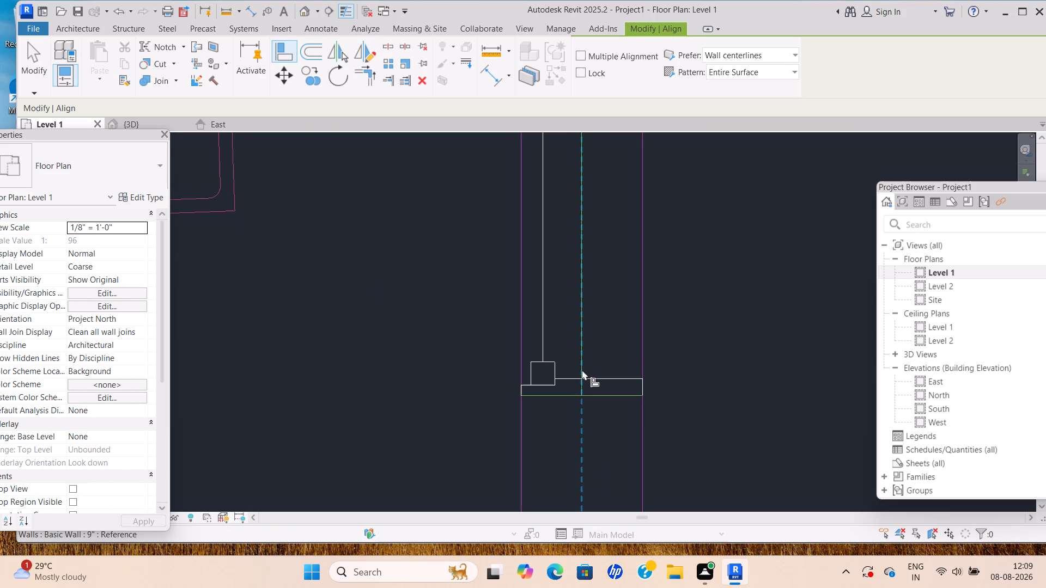
scroll(582, 370, "down", 3)
key("Escape")
key("Escape")
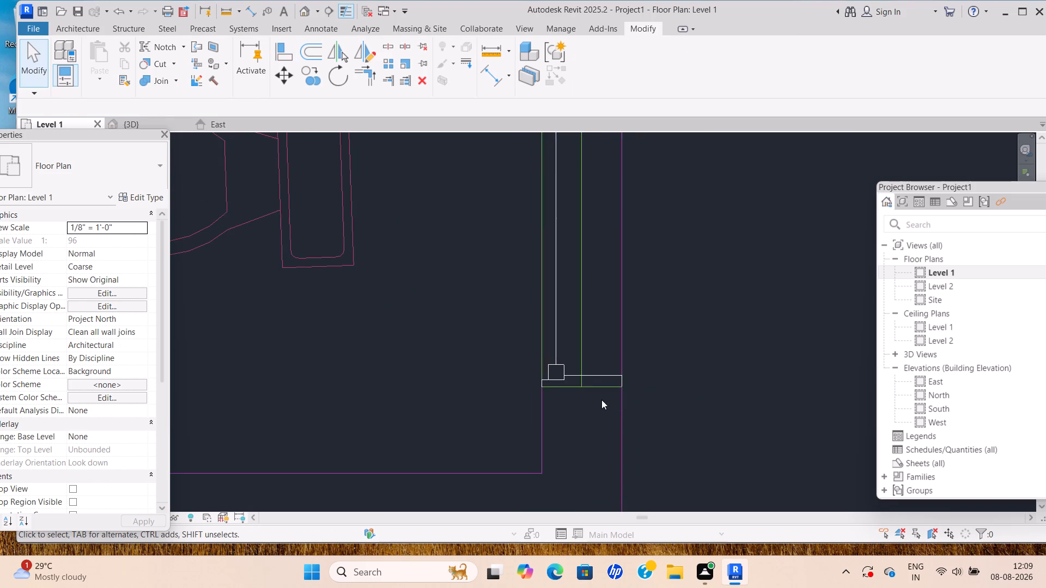
Check the toilet windows along the outer wall and examine the reference window opening in the pantry's outer wall.
scroll(603, 400, "down", 6)
middle_click_drag(604, 400, 578, 261)
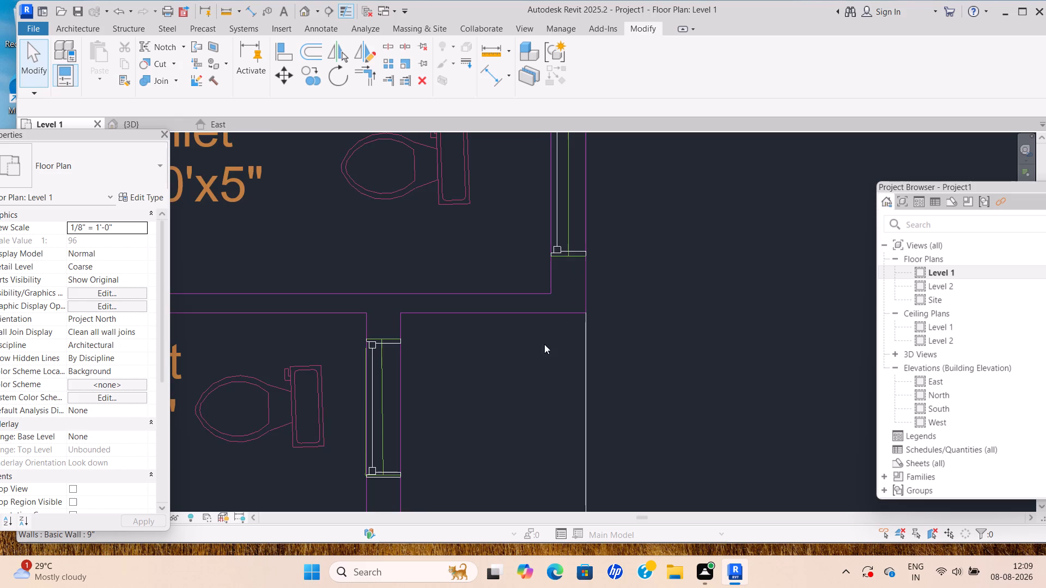
scroll(537, 354, "down", 1)
middle_click_drag(537, 354, 546, 267)
scroll(545, 318, "down", 3)
middle_click_drag(549, 315, 567, 207)
middle_click_drag(535, 346, 565, 236)
scroll(556, 275, "down", 1)
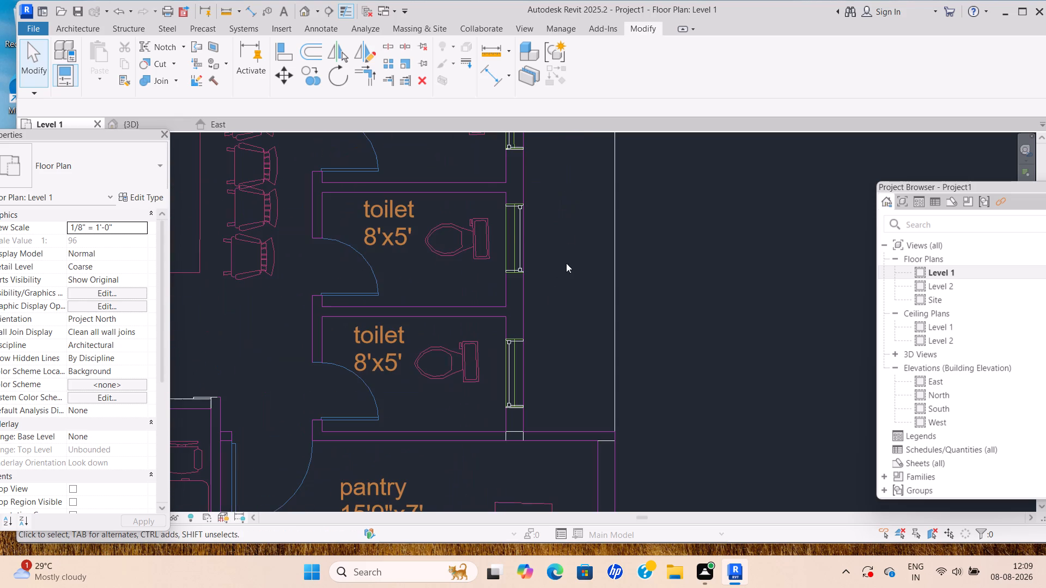
scroll(492, 346, "down", 1)
middle_click_drag(495, 347, 506, 327)
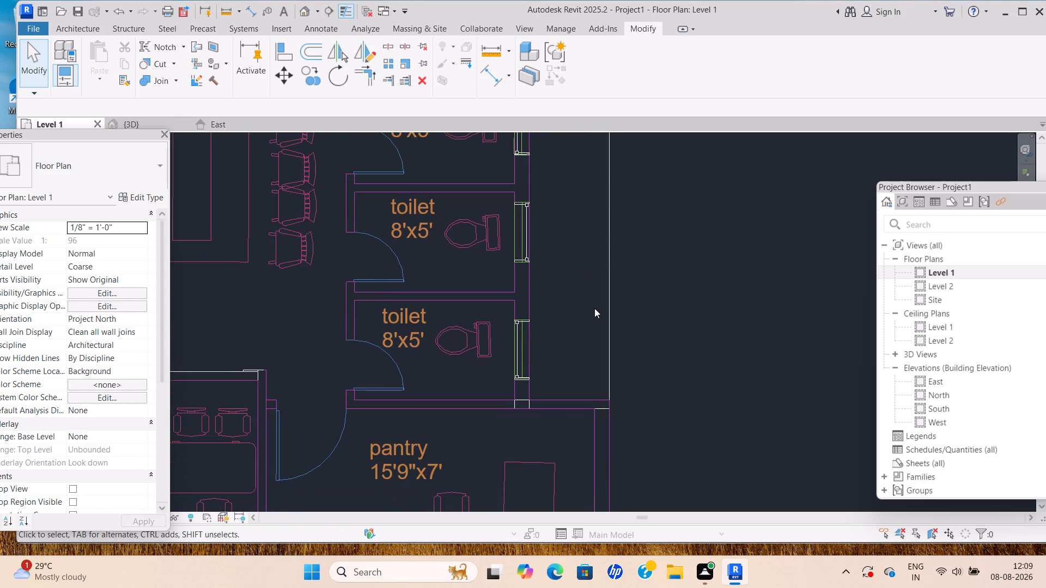
scroll(583, 330, "down", 2)
middle_click_drag(576, 348, 500, 408)
middle_click_drag(490, 412, 509, 314)
scroll(563, 308, "down", 1)
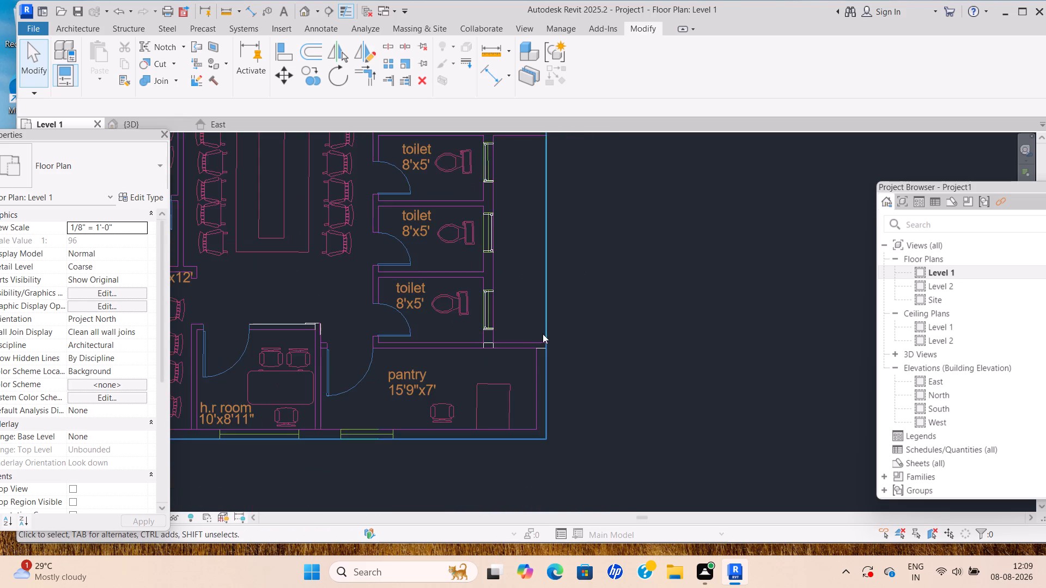
middle_click_drag(555, 333, 642, 292)
scroll(490, 335, "down", 1)
middle_click_drag(491, 336, 500, 333)
scroll(500, 333, "up", 1)
scroll(500, 333, "down", 1)
scroll(483, 360, "up", 5)
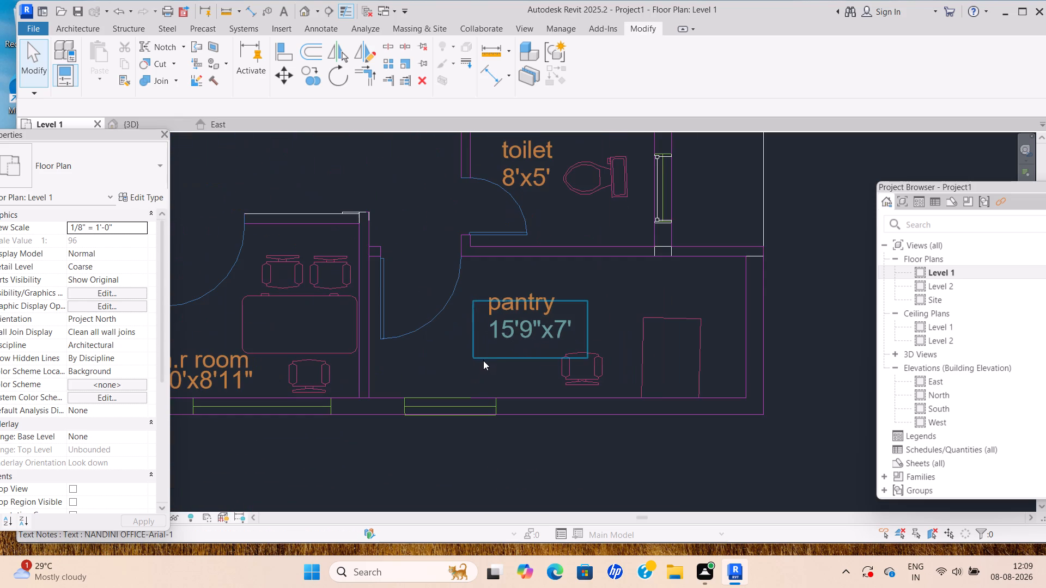
key("Escape")
scroll(415, 267, "down", 1)
middle_click_drag(443, 277, 420, 338)
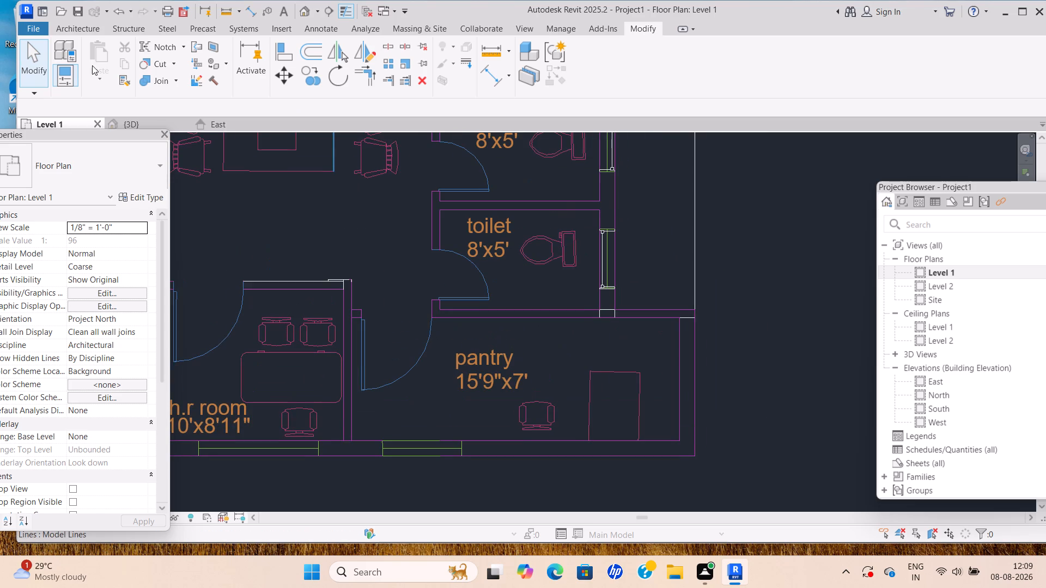
Look over the conference room, H.R. room and pantry outer walls for reference openings that still lack a window.
left_click(87, 28)
scroll(364, 207, "down", 1)
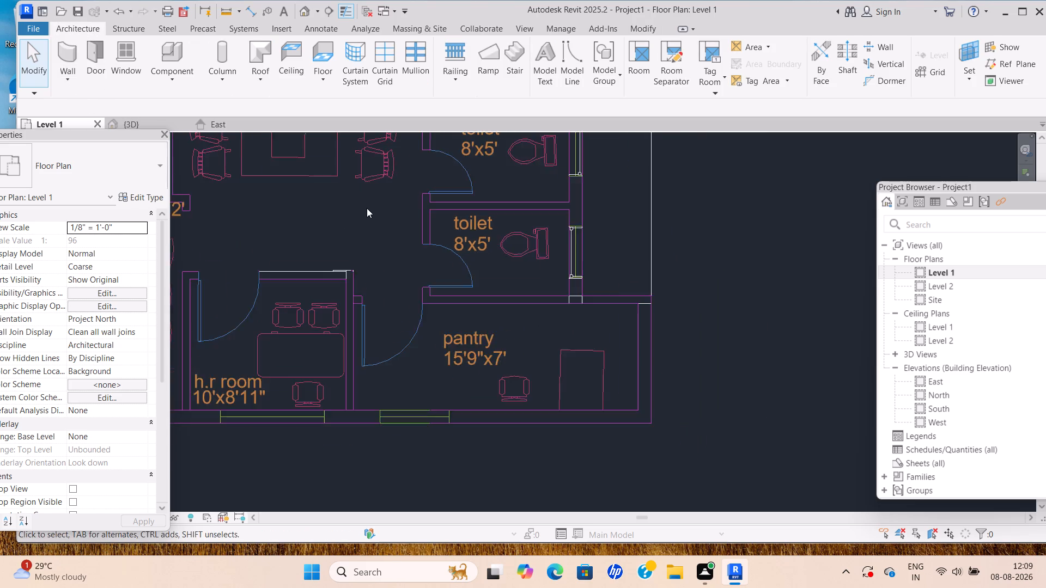
scroll(367, 208, "down", 1)
middle_click_drag(369, 215, 302, 262)
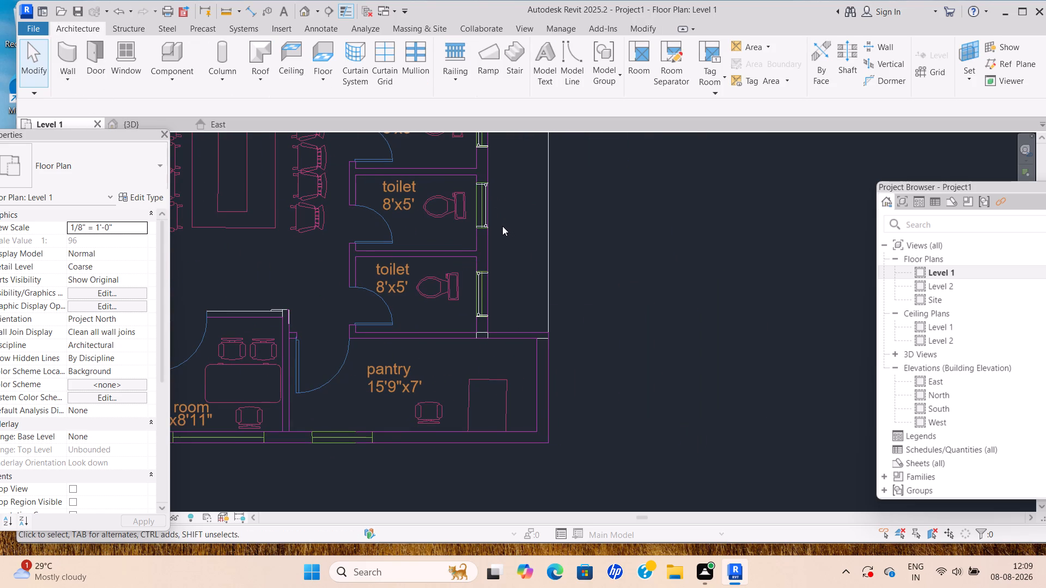
middle_click_drag(443, 292, 634, 302)
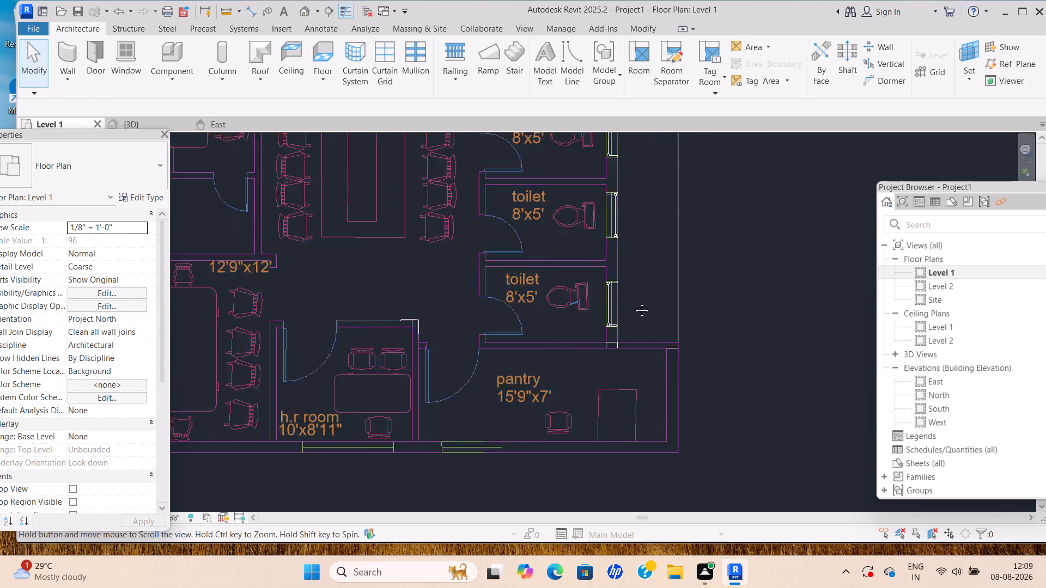
middle_click_drag(634, 302, 636, 302)
scroll(371, 291, "down", 1)
middle_click_drag(397, 283, 564, 408)
scroll(388, 298, "down", 1)
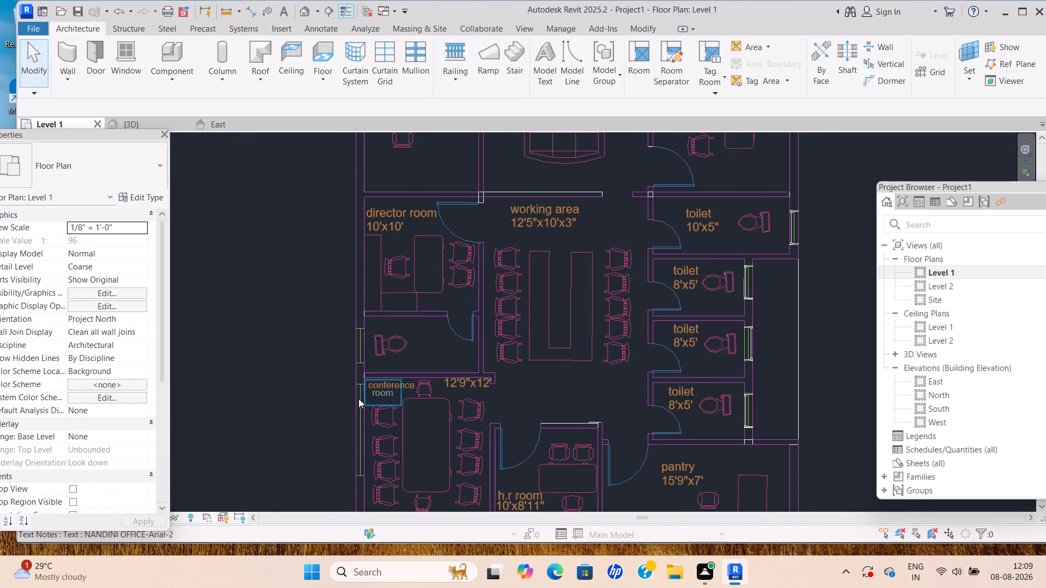
scroll(357, 400, "up", 1)
middle_click_drag(362, 399, 352, 320)
scroll(344, 343, "up", 5)
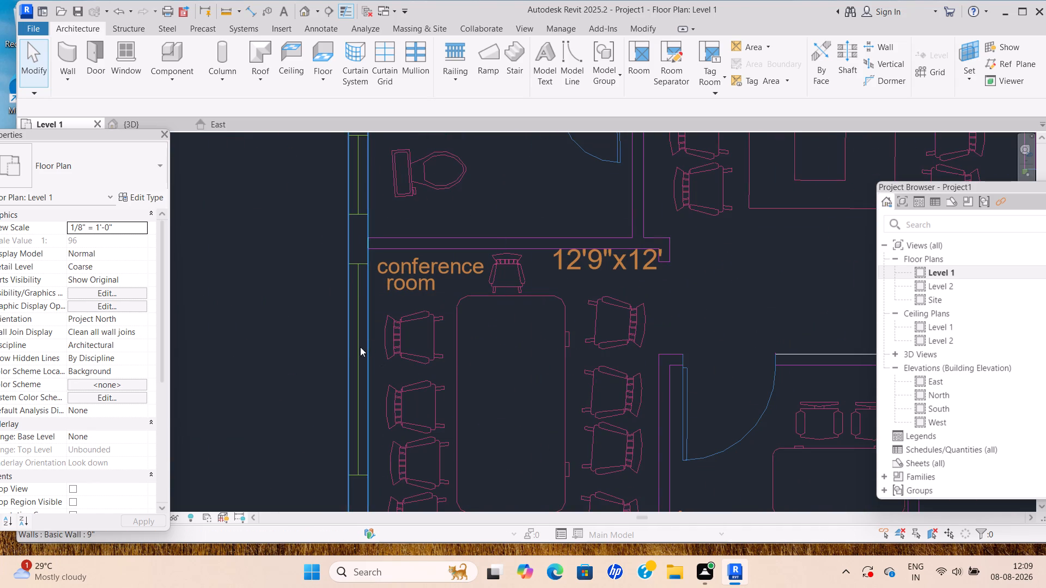
scroll(374, 352, "down", 2)
middle_click_drag(374, 352, 217, 274)
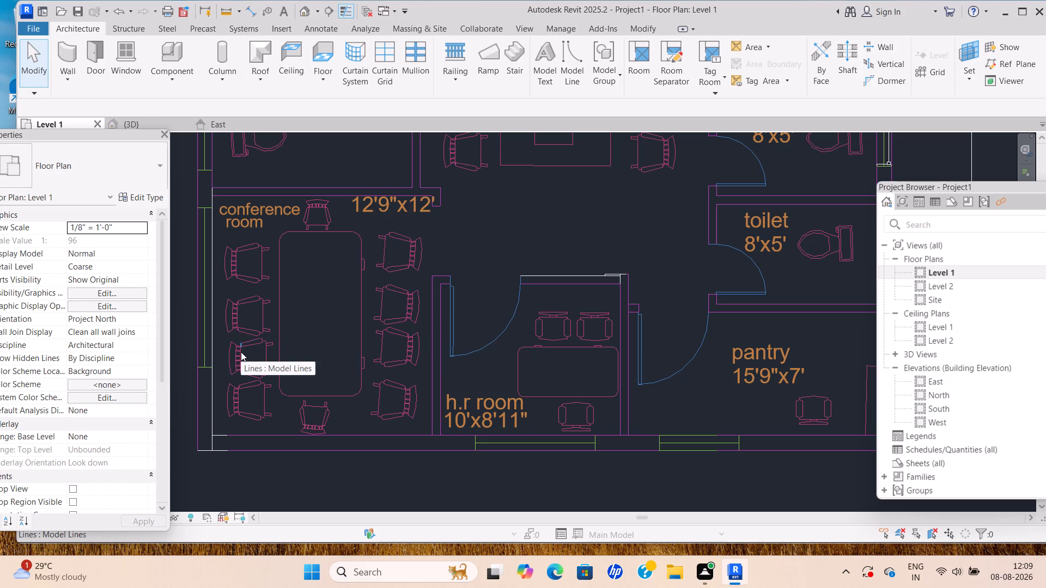
scroll(440, 438, "down", 2)
middle_click_drag(437, 437, 300, 401)
scroll(492, 409, "up", 5)
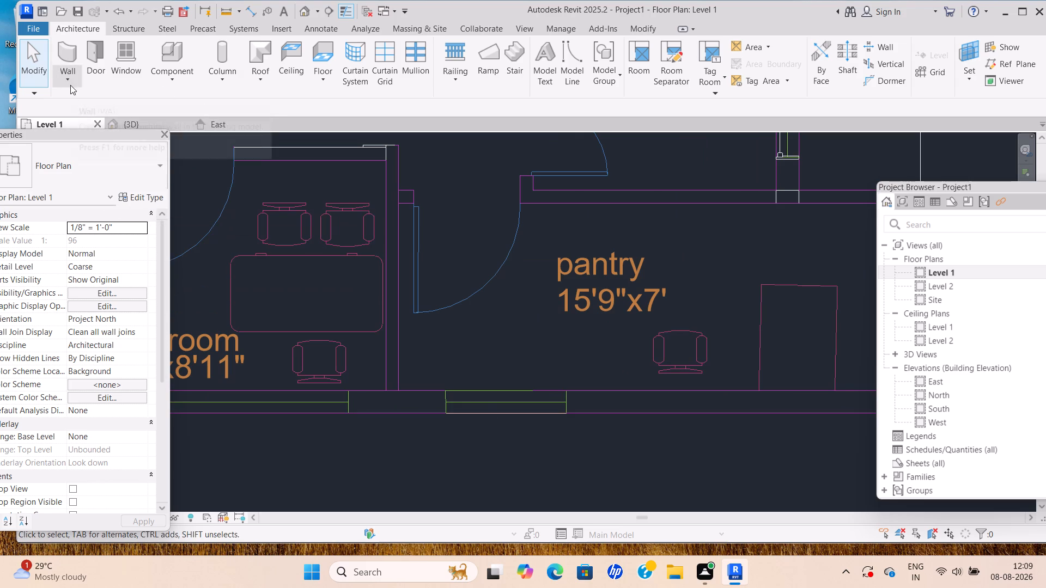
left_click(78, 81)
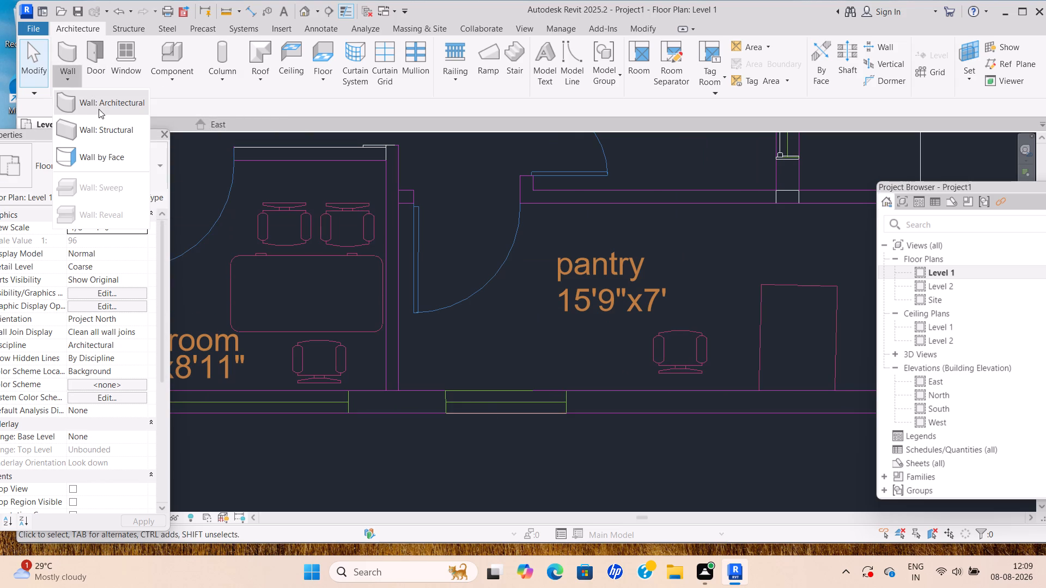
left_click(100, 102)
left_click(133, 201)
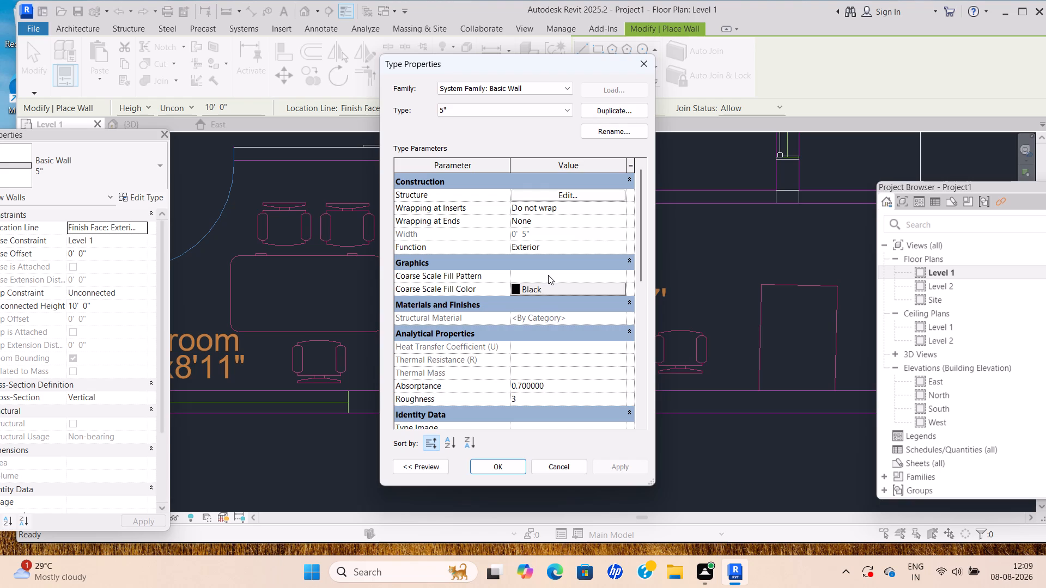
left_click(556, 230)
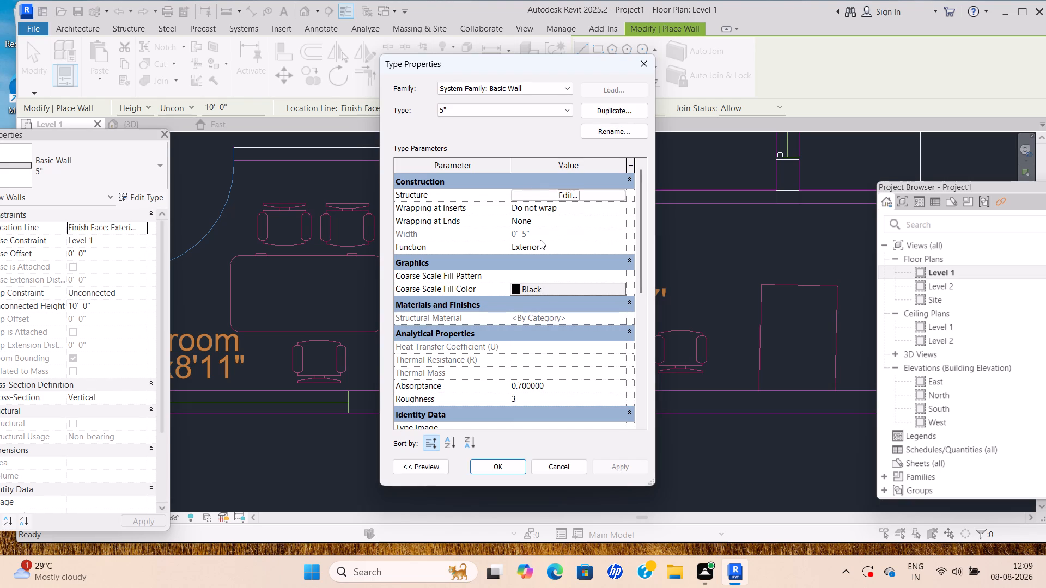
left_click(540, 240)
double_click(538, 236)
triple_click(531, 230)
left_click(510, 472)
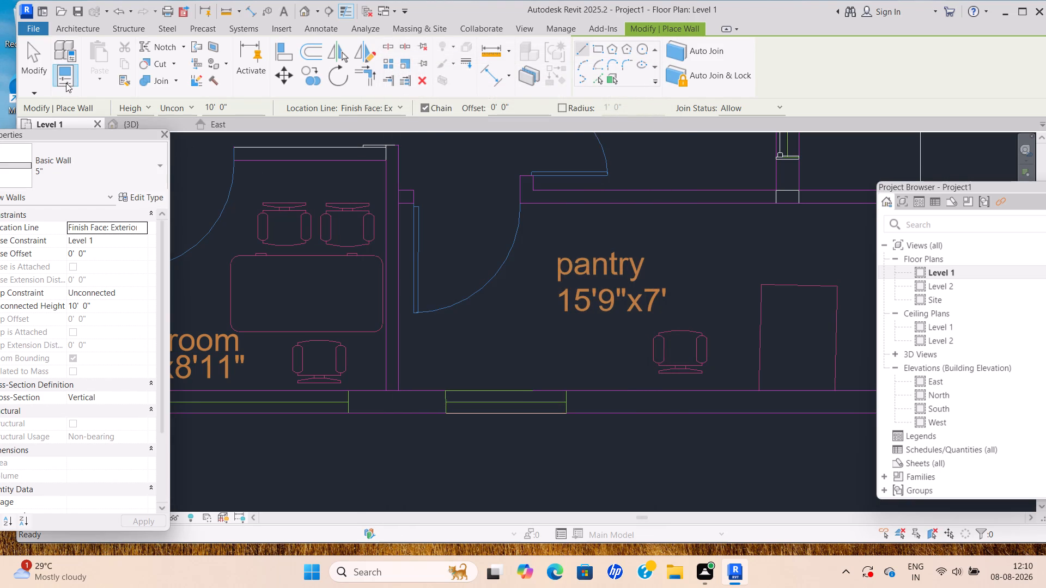
Start a Fixed 36" x 48" window and set its sill height to 4'.
left_click(76, 24)
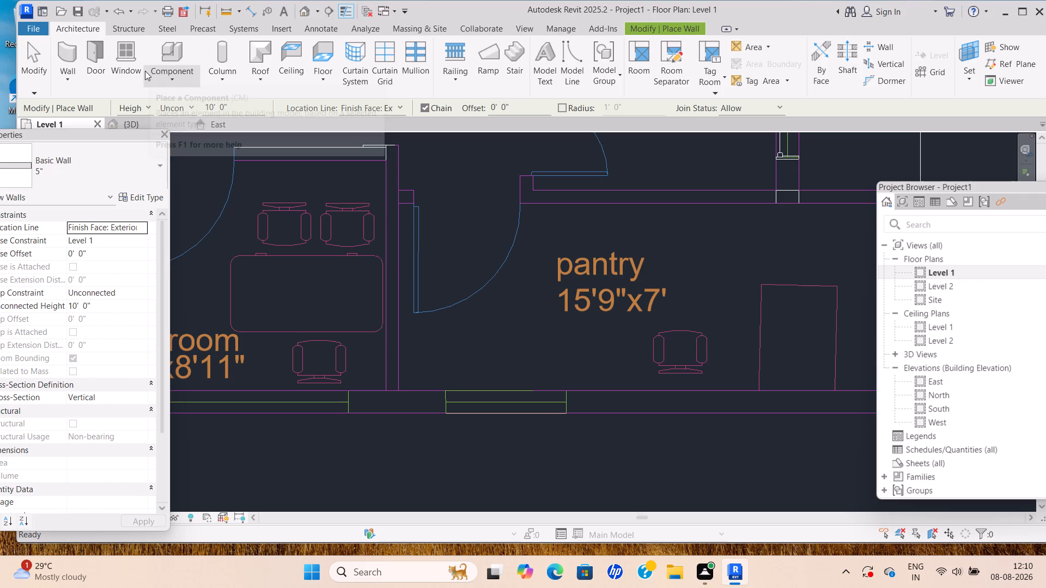
left_click(138, 68)
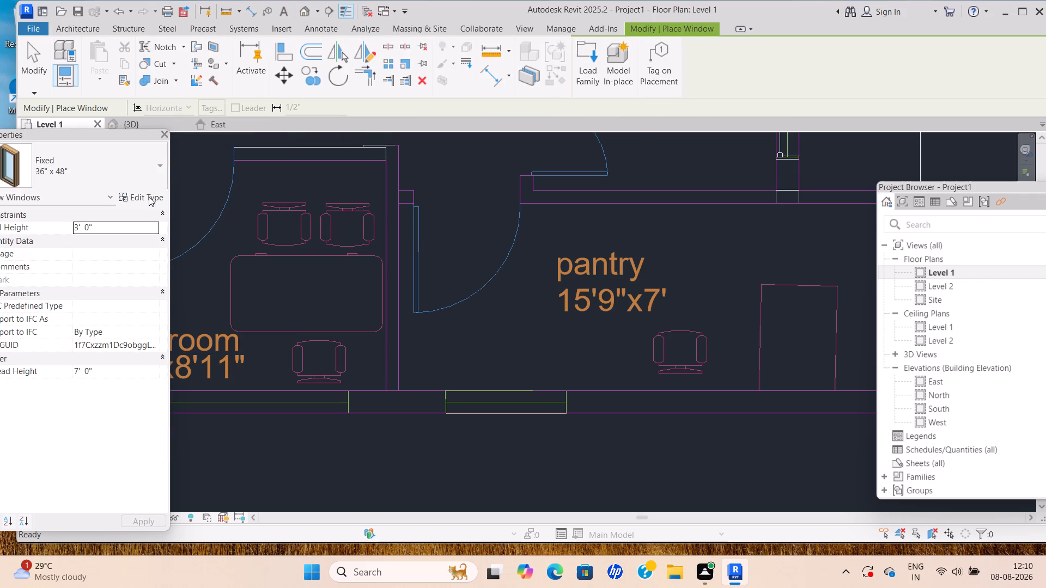
left_click(149, 197)
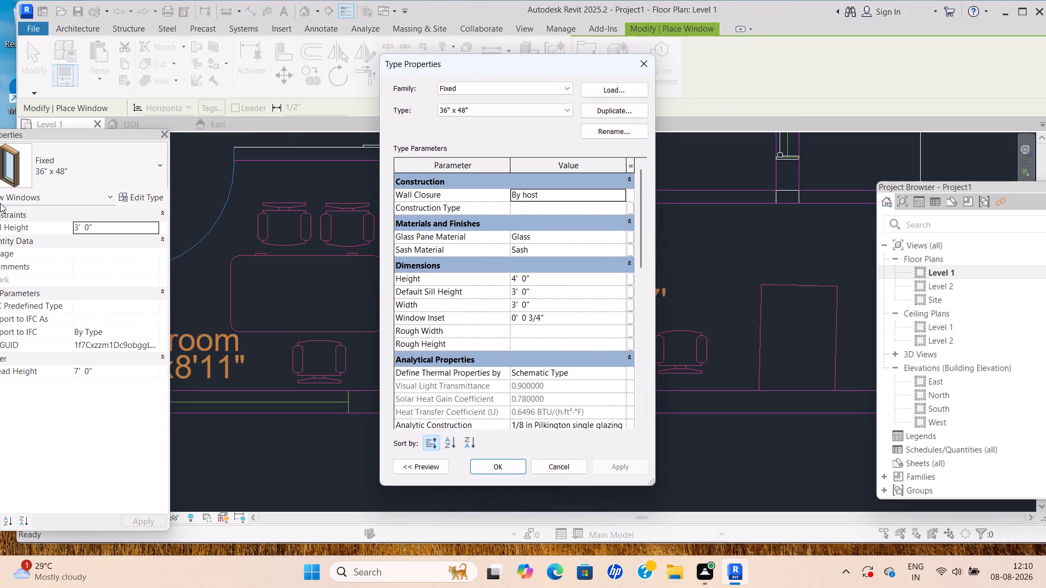
left_click(108, 226)
left_click(643, 66)
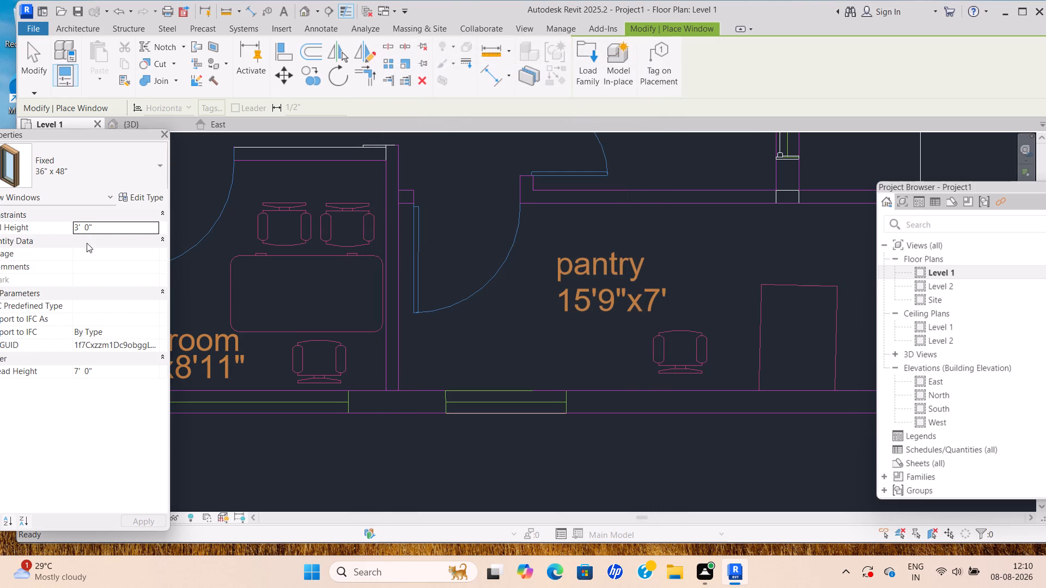
scroll(108, 224, "up", 3)
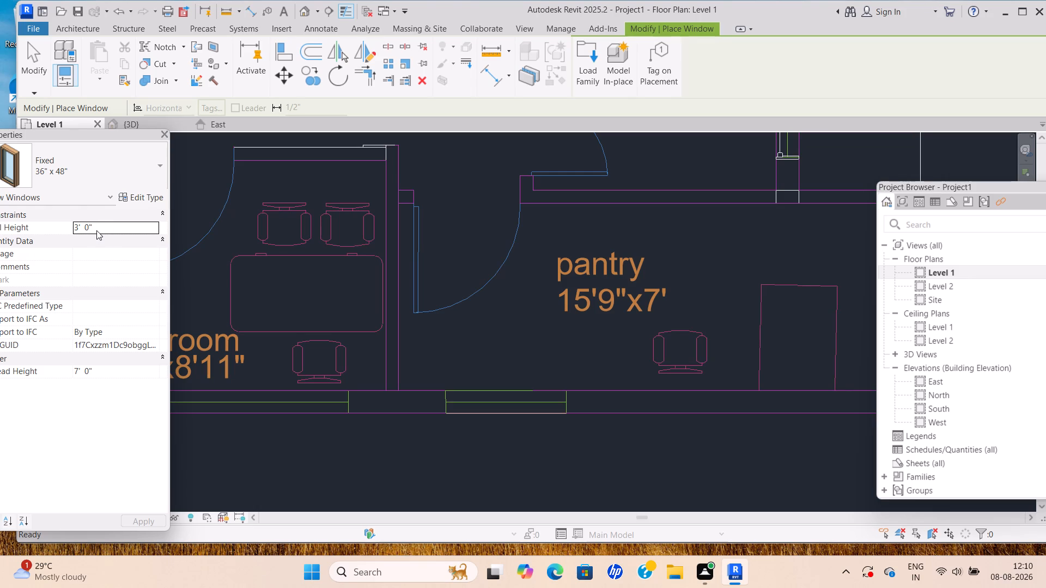
left_click(96, 228)
key("BackSpace")
key("BackSpace")
key("BackSpace")
key("BackSpace")
key("BackSpace")
key("BackSpace")
key("BackSpace")
key("BackSpace")
key("BackSpace")
key("BackSpace")
key("BackSpace")
key("BackSpace")
key("4")
key("apostrophe")
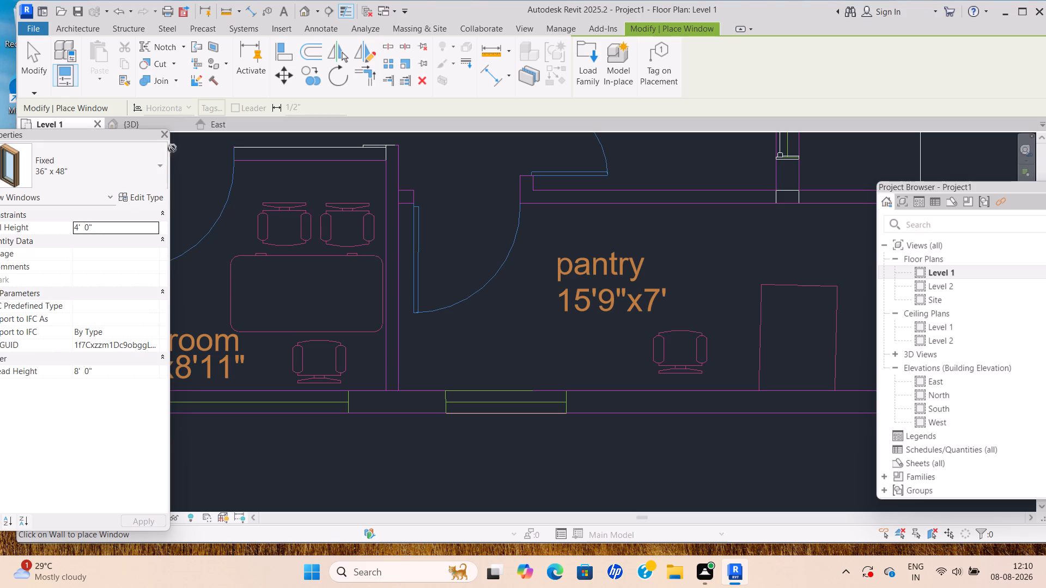
scroll(518, 413, "up", 2)
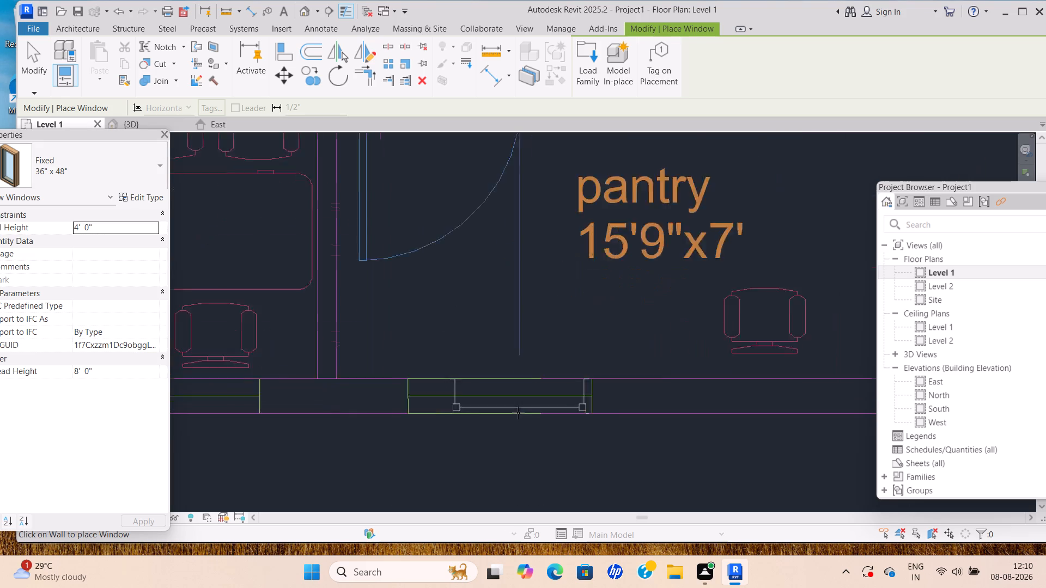
scroll(518, 413, "up", 3)
key("Escape")
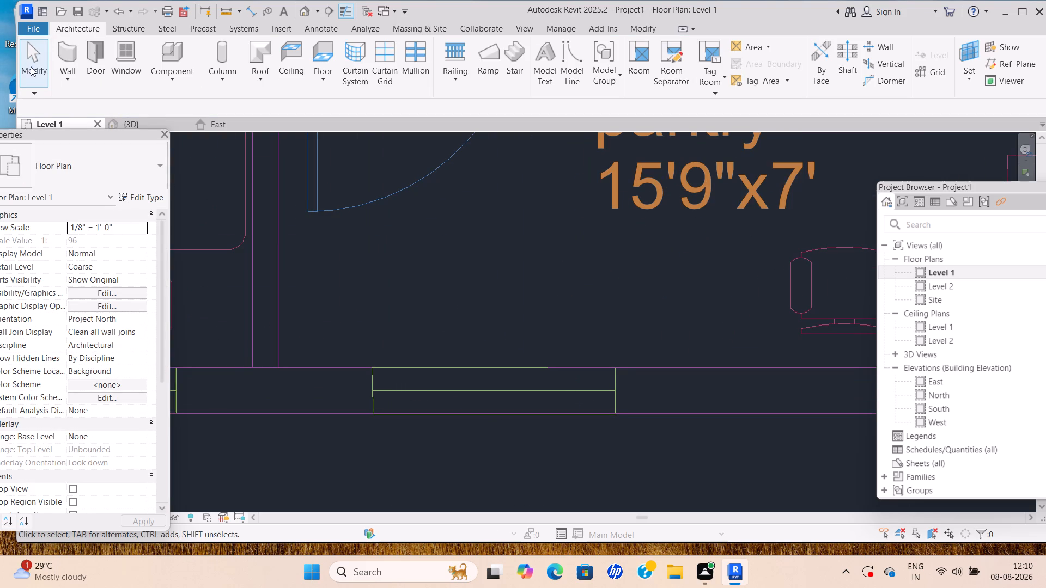
Restart the Fixed 36" x 48" window and set its type width to 4' for the pantry opening.
left_click(121, 74)
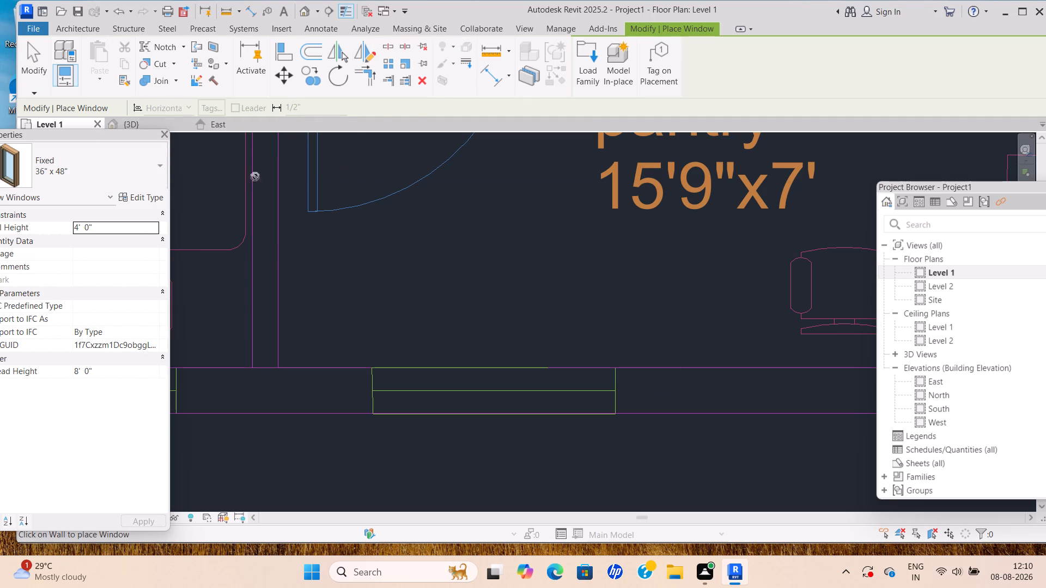
left_click(142, 195)
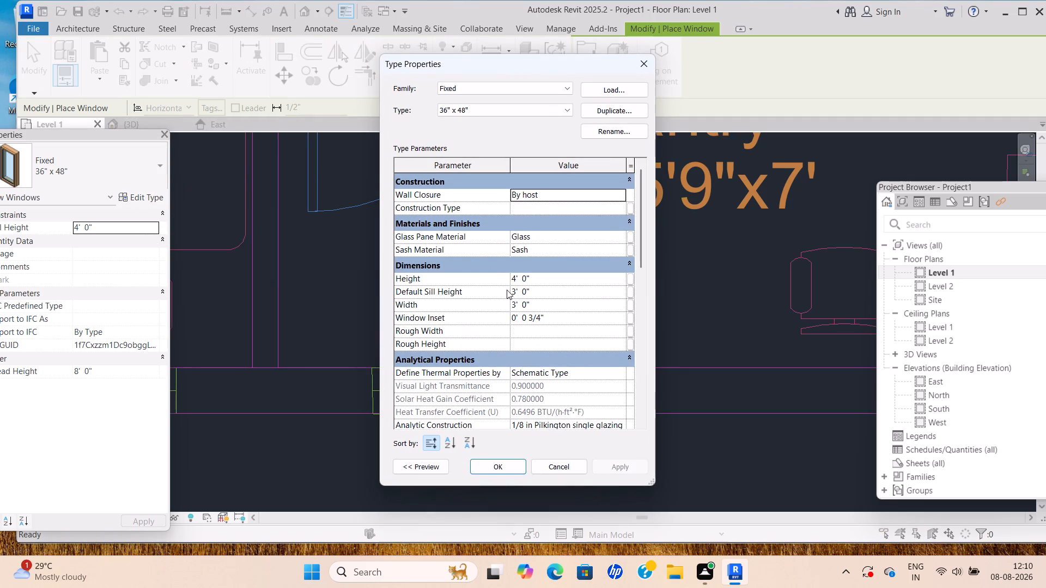
left_click(537, 301)
key("BackSpace")
key("4")
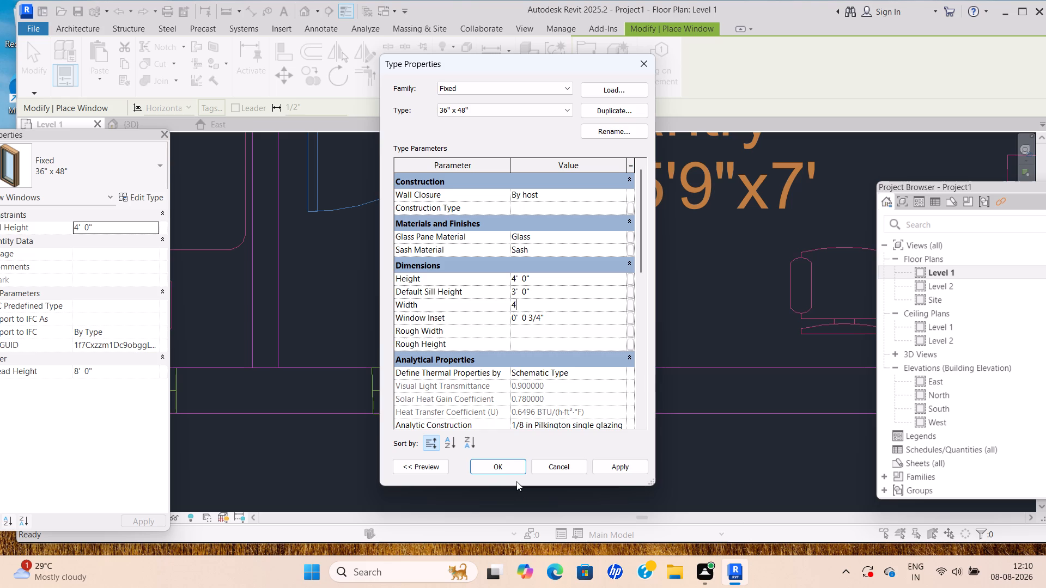
key("apostrophe")
left_click(506, 463)
scroll(441, 391, "up", 1)
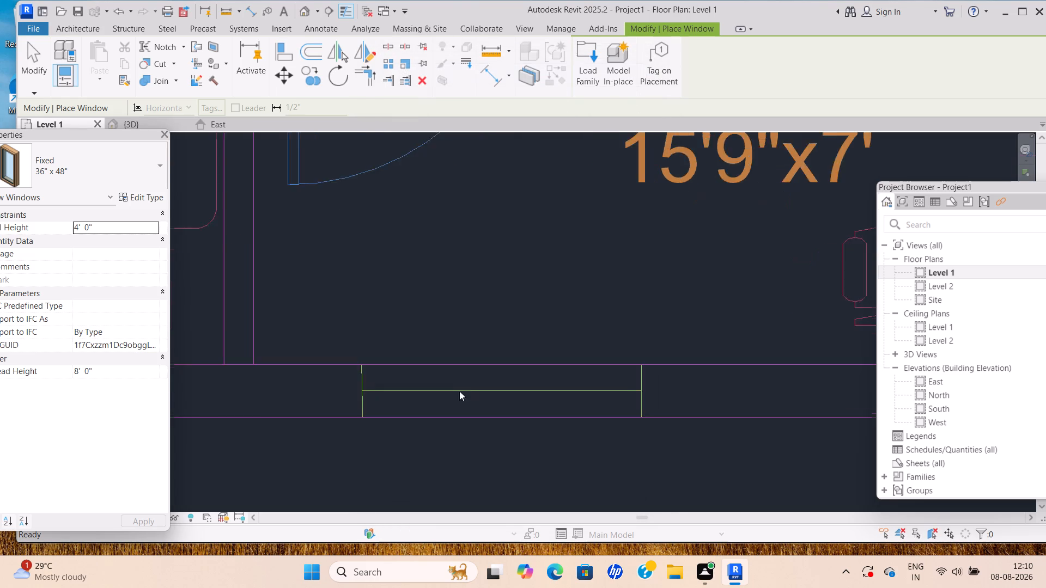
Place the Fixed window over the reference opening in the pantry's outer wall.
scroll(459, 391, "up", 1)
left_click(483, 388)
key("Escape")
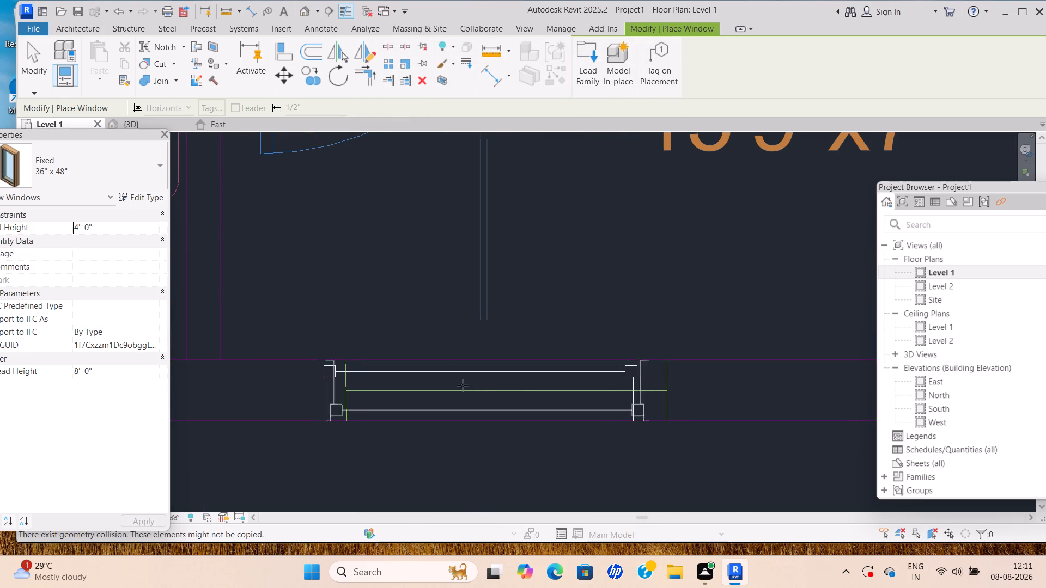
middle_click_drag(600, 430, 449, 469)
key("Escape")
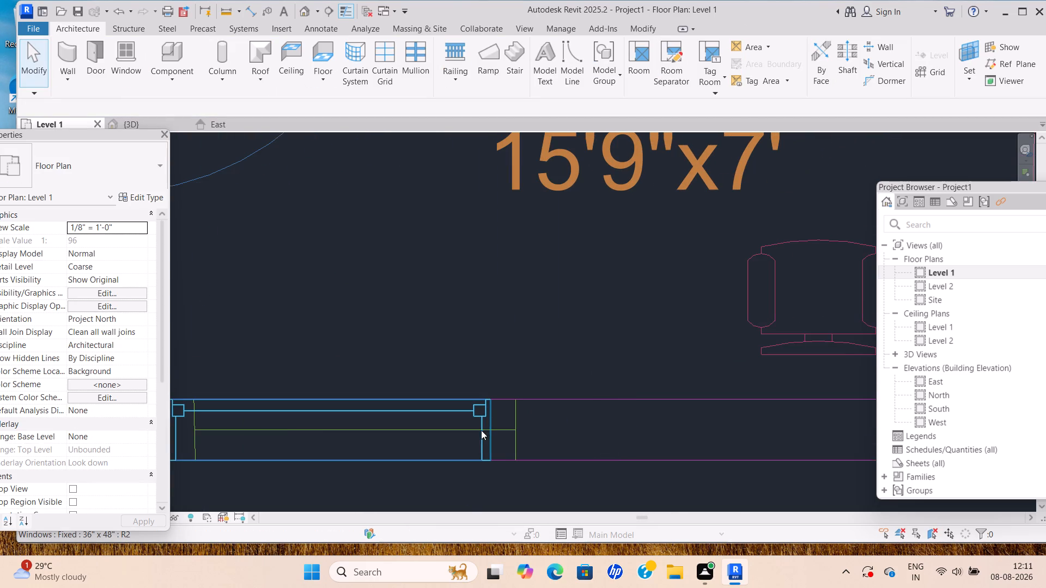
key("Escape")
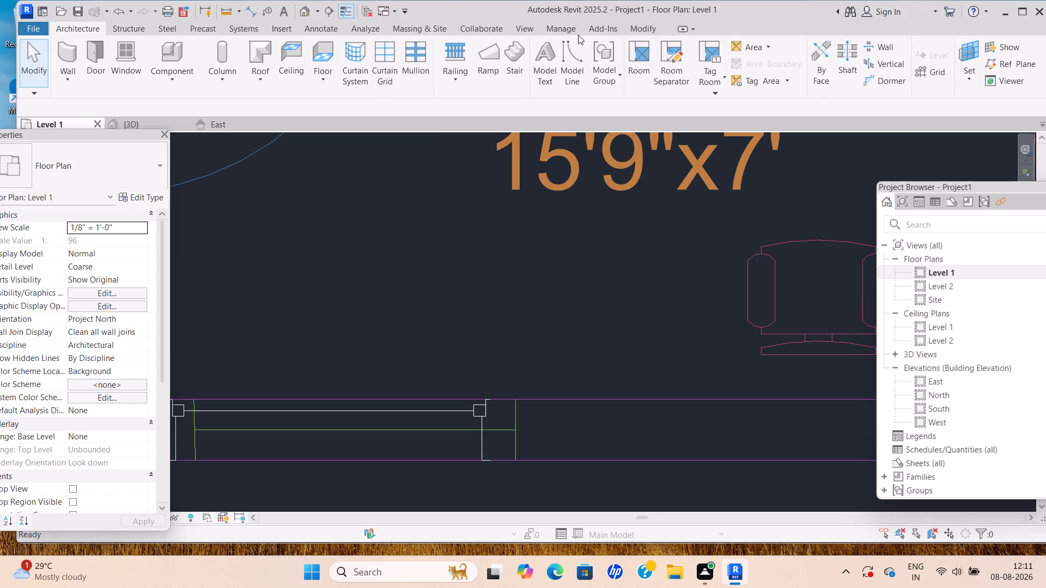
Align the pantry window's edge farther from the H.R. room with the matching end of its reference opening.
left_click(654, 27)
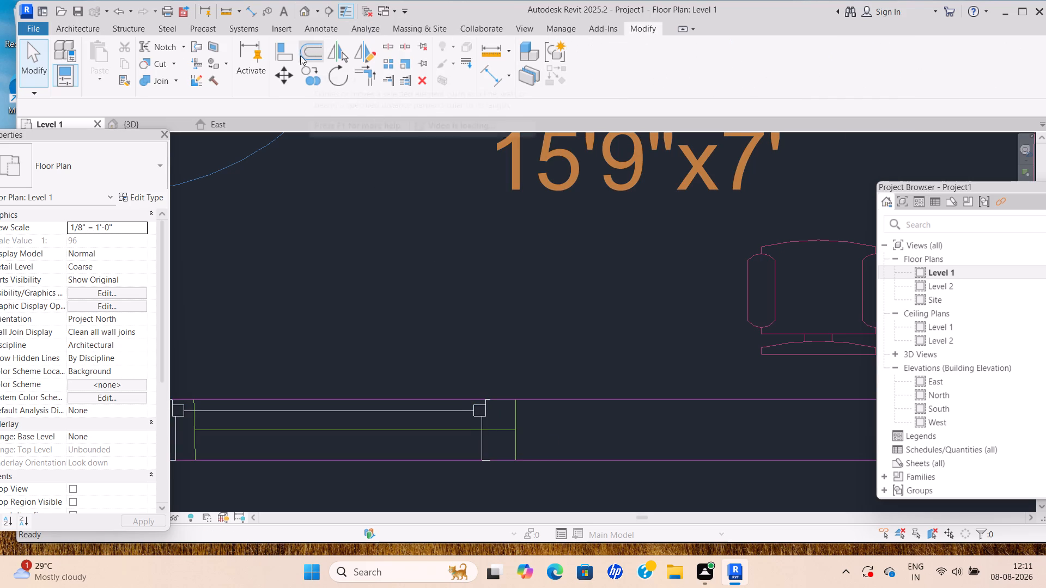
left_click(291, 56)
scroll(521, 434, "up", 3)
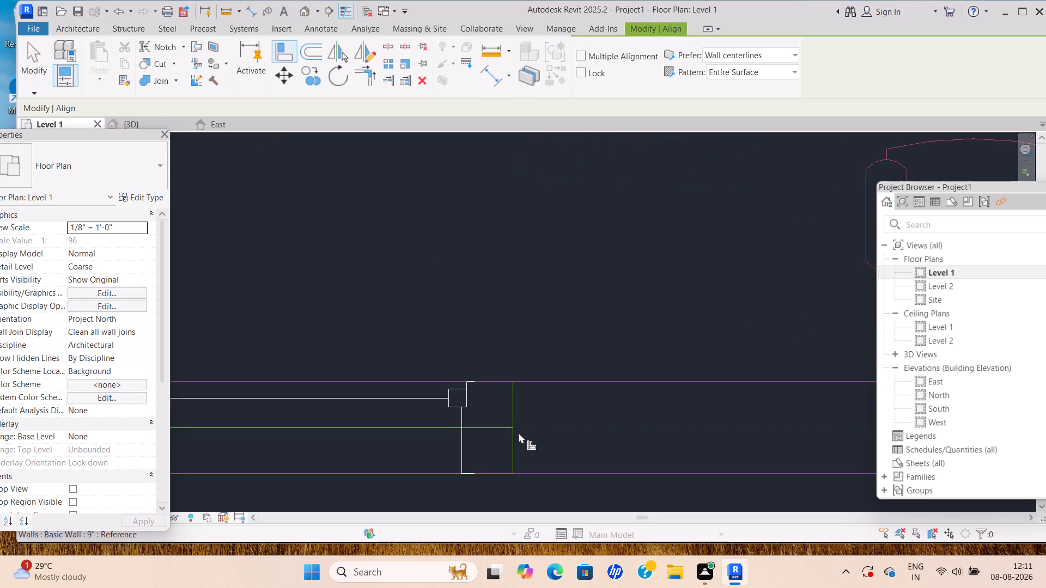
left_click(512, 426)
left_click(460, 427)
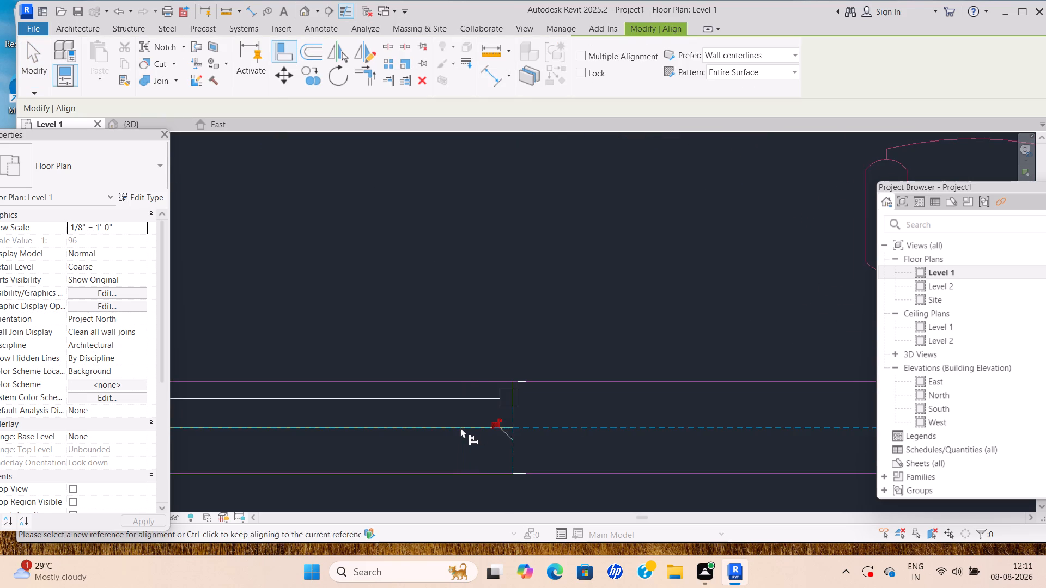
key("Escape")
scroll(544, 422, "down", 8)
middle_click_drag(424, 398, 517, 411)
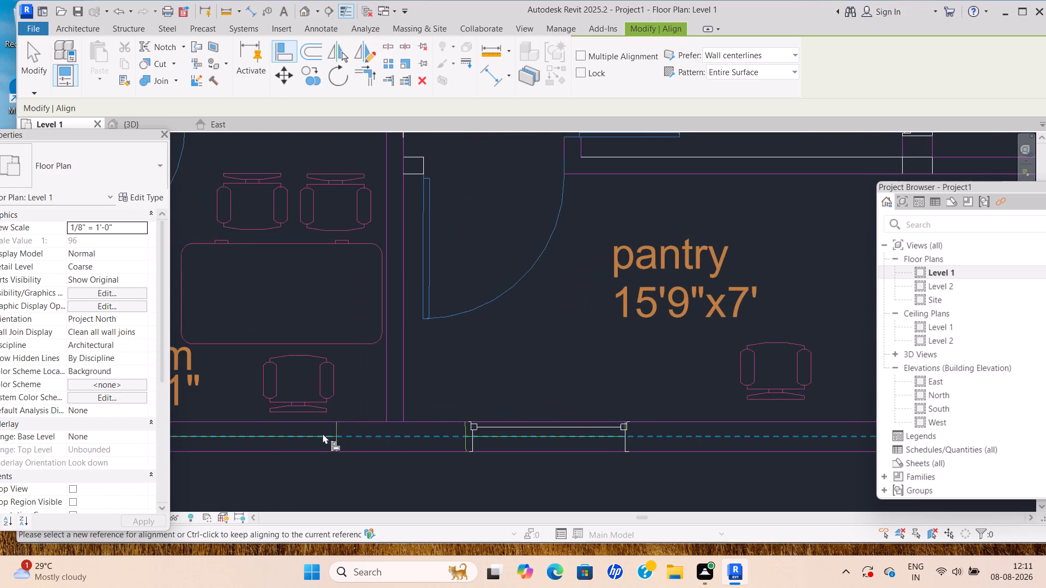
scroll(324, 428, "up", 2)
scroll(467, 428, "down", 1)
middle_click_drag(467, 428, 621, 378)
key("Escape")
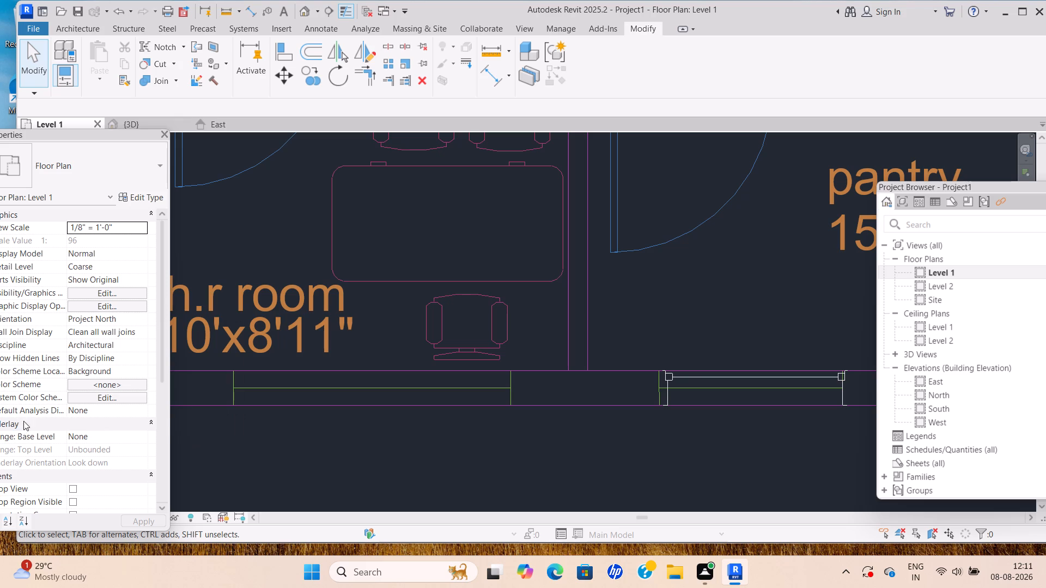
Restart the Fixed 36" x 48" window and set its type width to 6' for the H.R. room opening.
scroll(188, 502, "down", 1)
middle_click(191, 501)
scroll(308, 426, "up", 1)
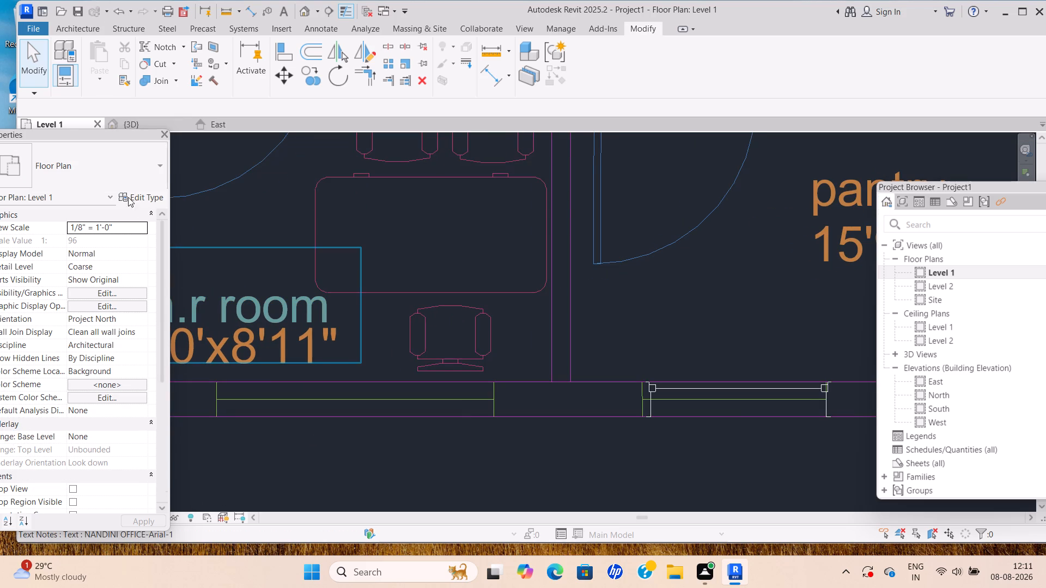
left_click(64, 27)
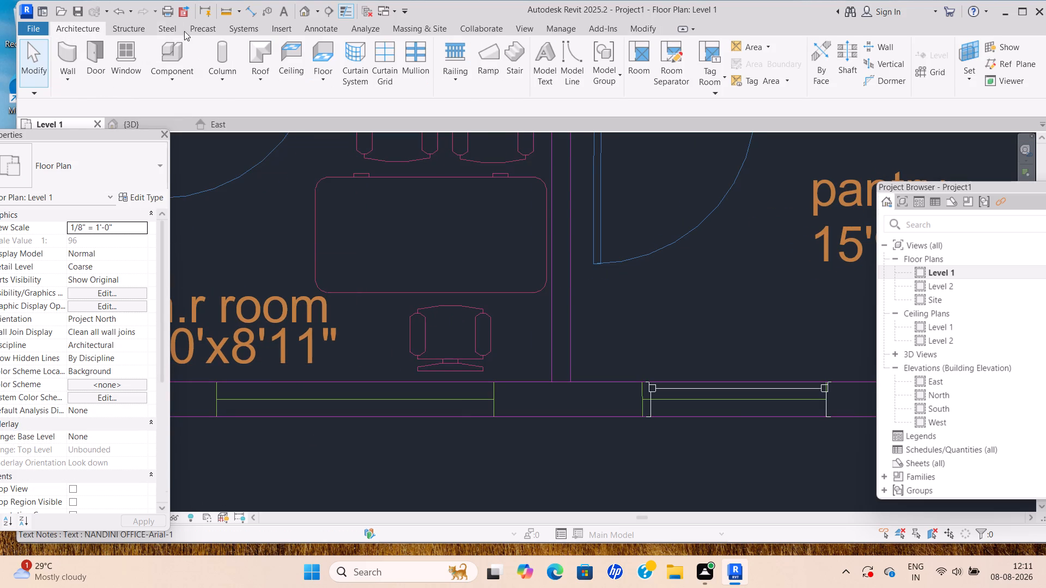
left_click(117, 70)
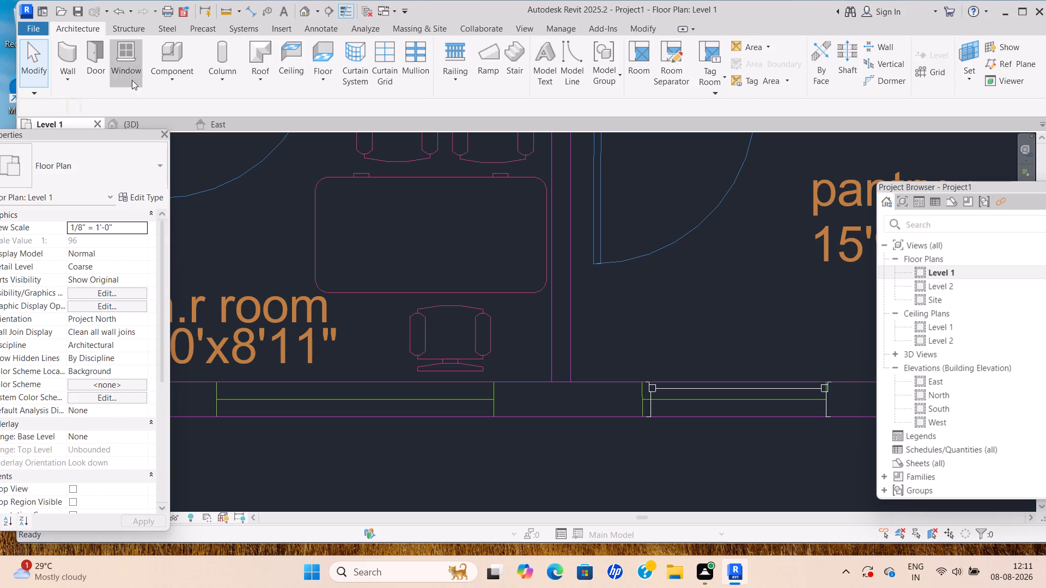
left_click(146, 193)
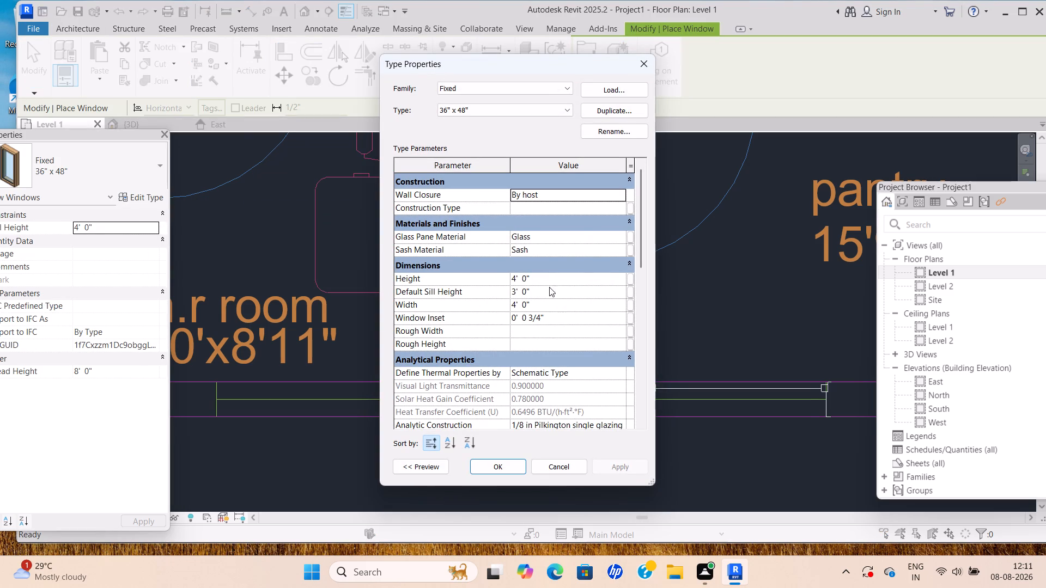
left_click(550, 301)
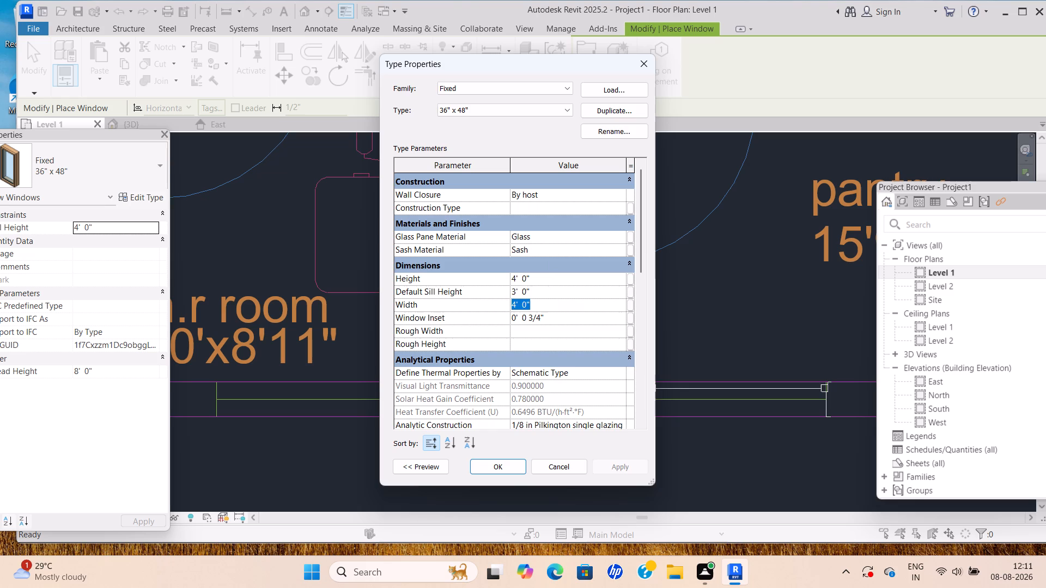
key("BackSpace")
key("BackSpace")
key("BackSpace")
key("BackSpace")
key("BackSpace")
key("BackSpace")
key("BackSpace")
key("BackSpace")
key("BackSpace")
key("BackSpace")
key("BackSpace")
key("BackSpace")
key("BackSpace")
key("BackSpace")
key("BackSpace")
key("BackSpace")
key("BackSpace")
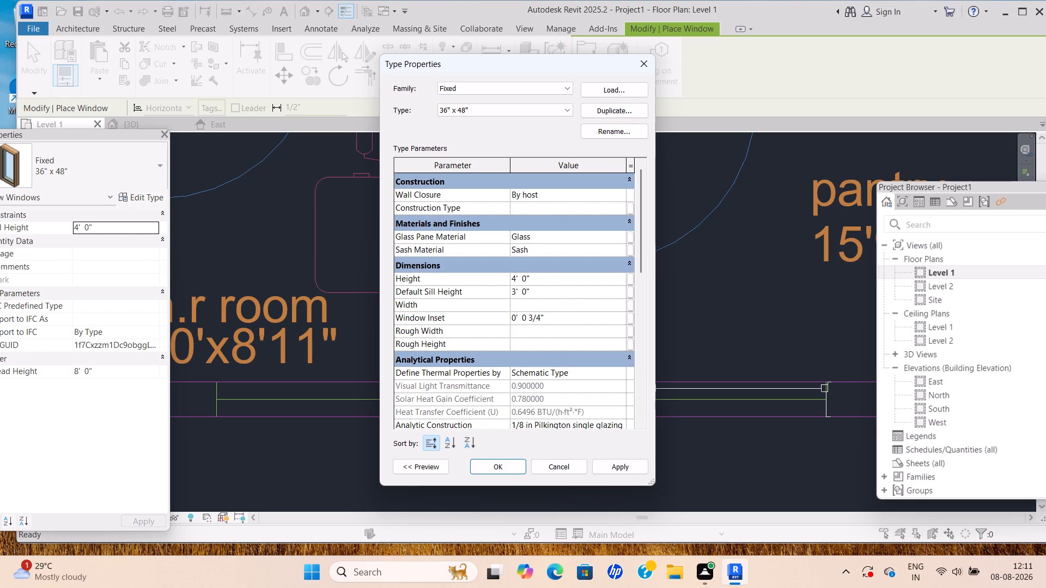
type("6'")
left_click(498, 467)
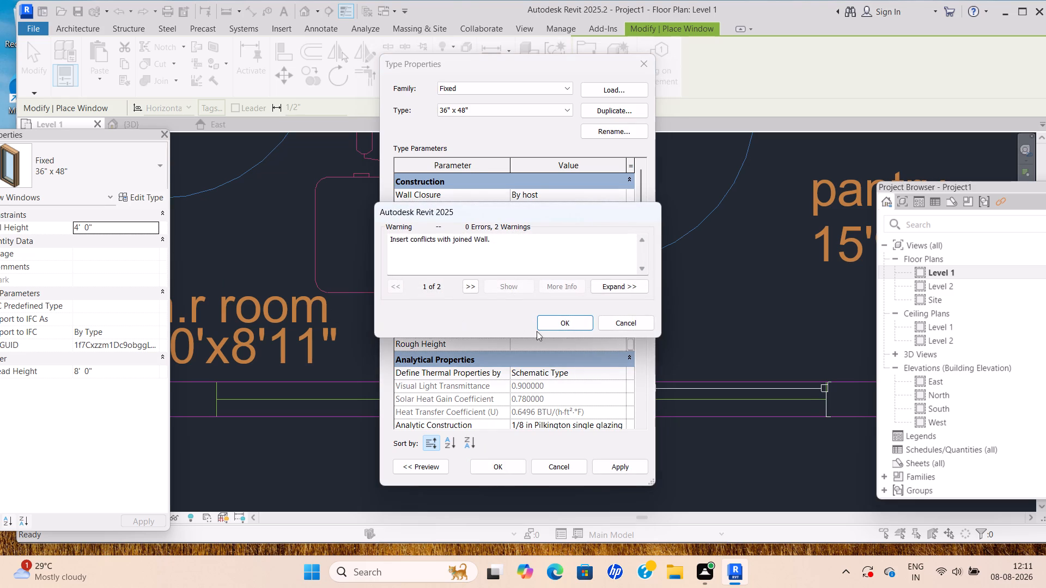
left_click(570, 323)
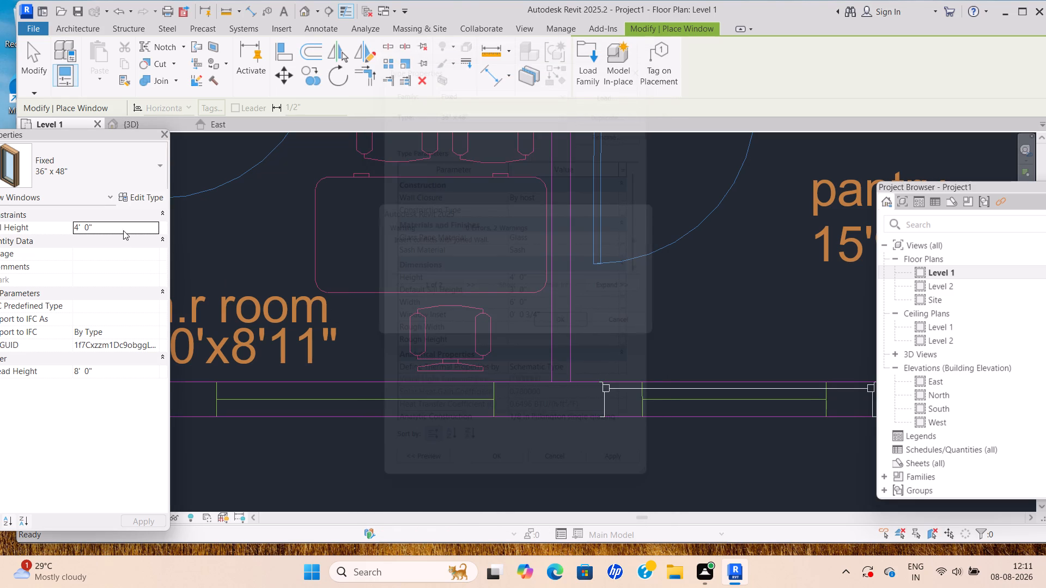
Set the new window's sill height to 6' and place it over the reference opening in the H.R. room's outer wall.
left_click(123, 230)
key("BackSpace")
key("BackSpace")
key("BackSpace")
key("BackSpace")
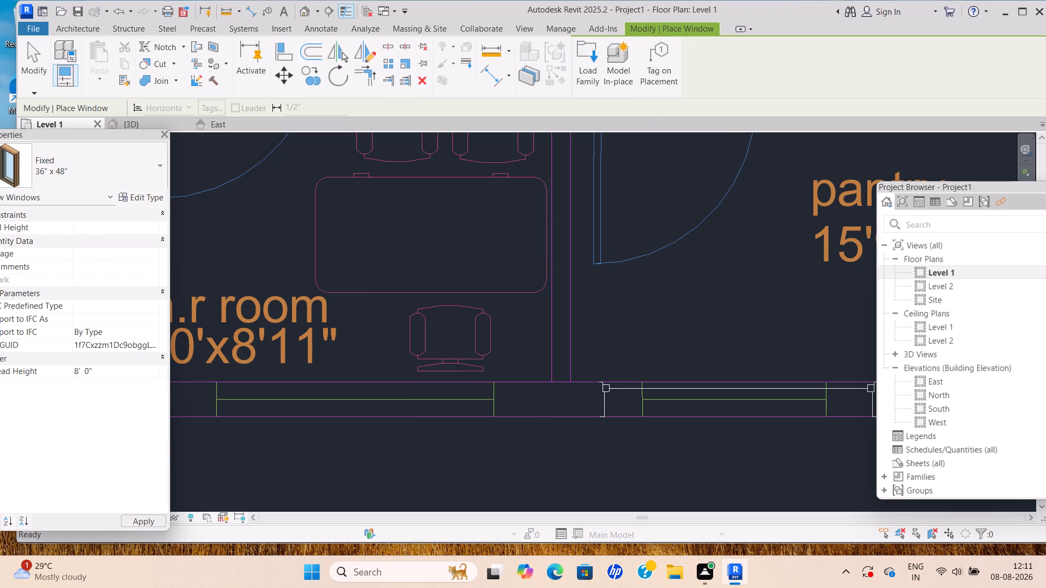
type("6'")
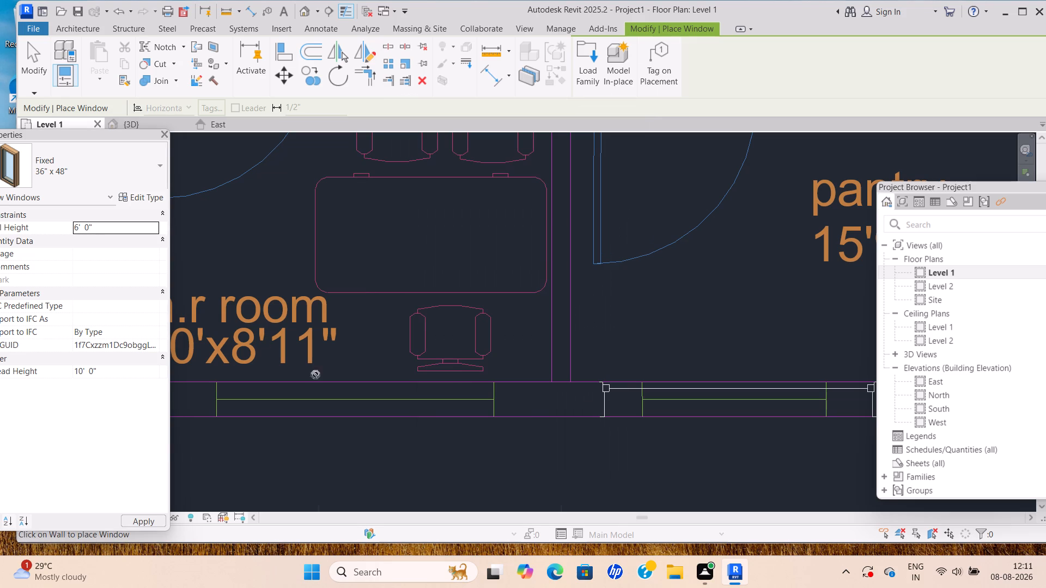
left_click(345, 401)
key("Escape")
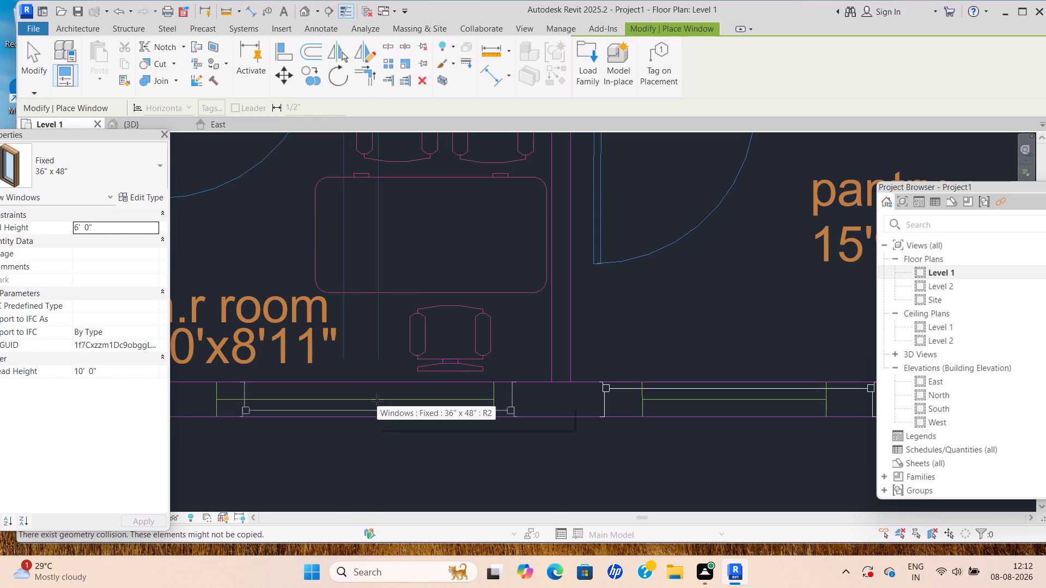
left_click(359, 401)
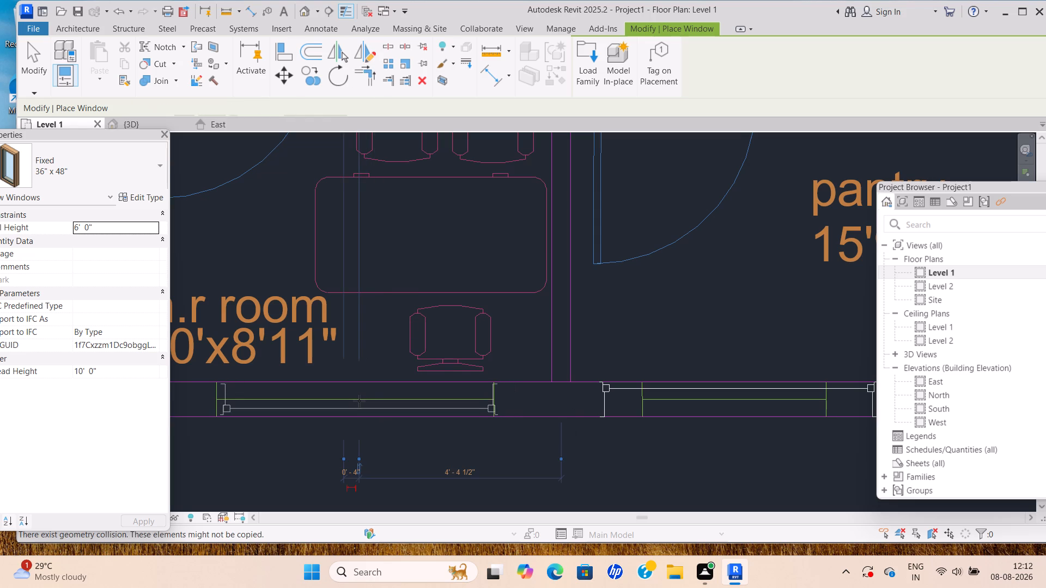
left_click(363, 405)
key("Escape")
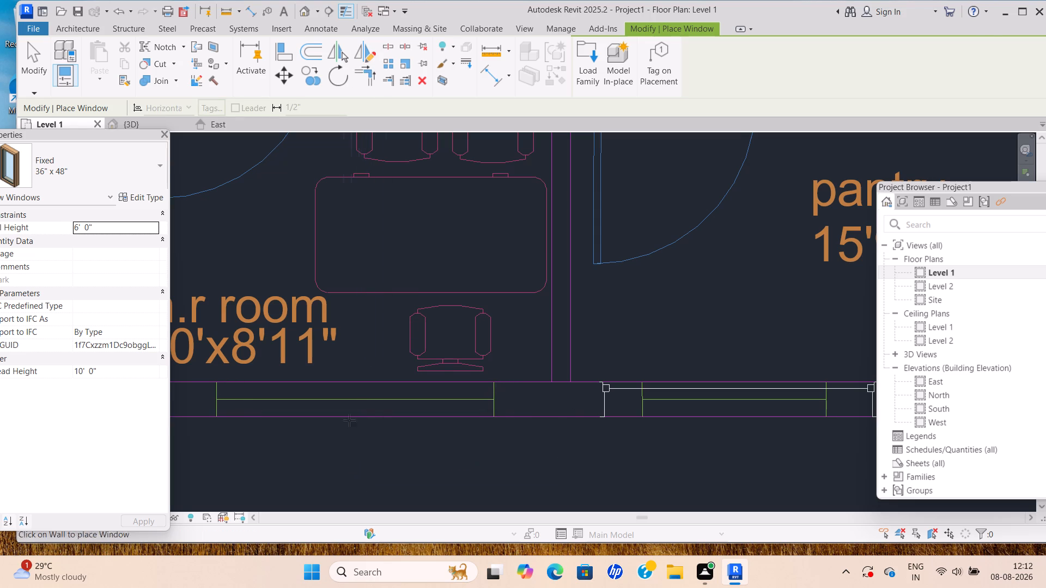
key("Escape")
scroll(334, 413, "down", 1)
key("Escape")
scroll(355, 388, "up", 2)
key("Escape")
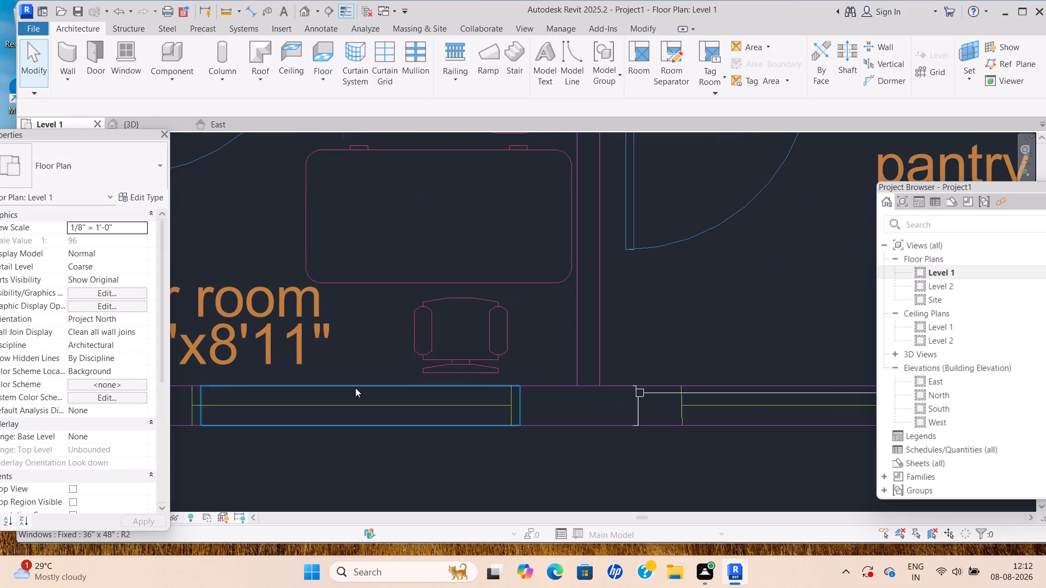
key("Escape")
key("Escape")
key("Escape")
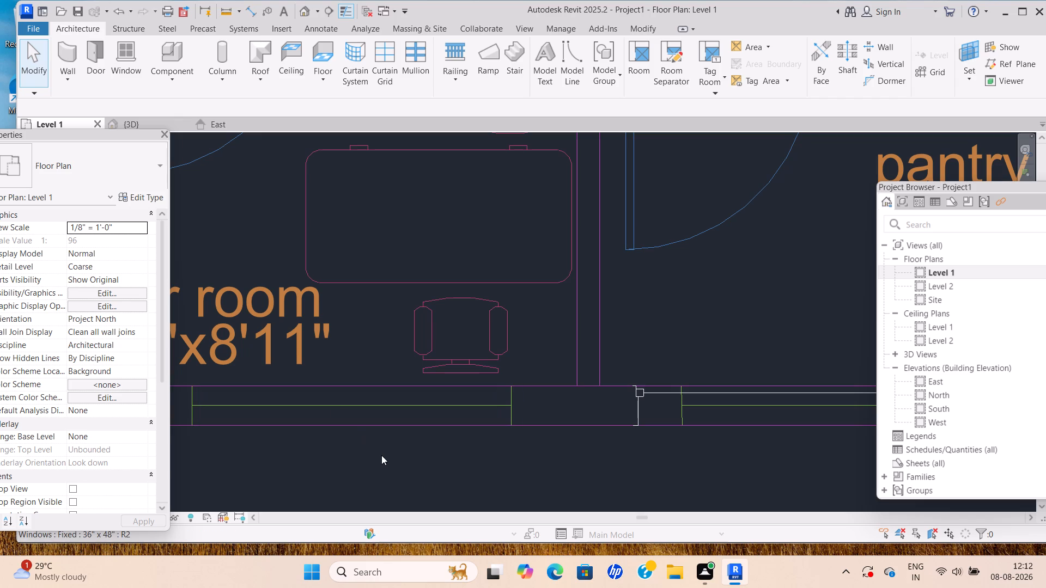
left_click(381, 455)
key("Escape")
key("Escape")
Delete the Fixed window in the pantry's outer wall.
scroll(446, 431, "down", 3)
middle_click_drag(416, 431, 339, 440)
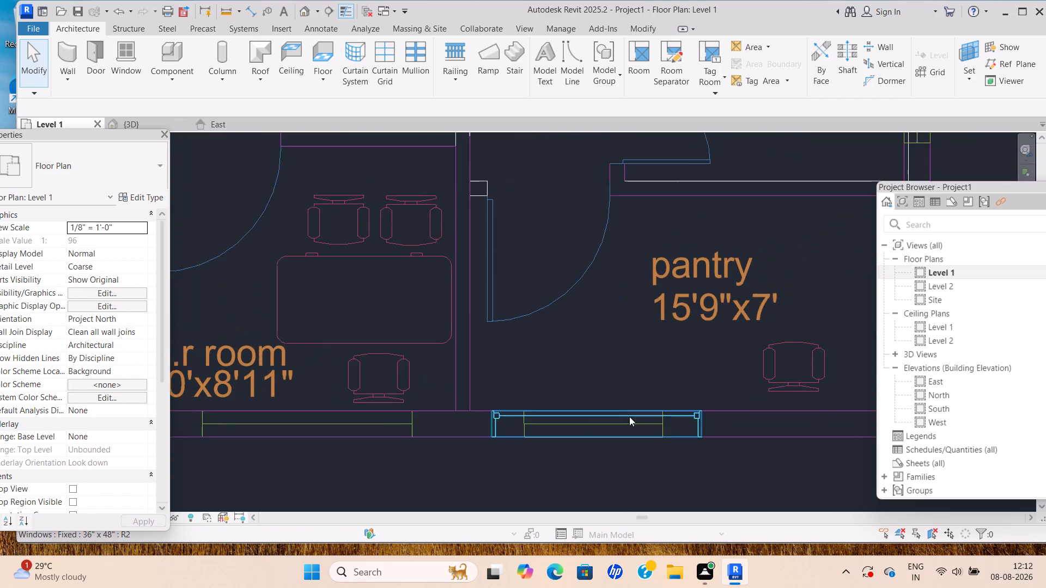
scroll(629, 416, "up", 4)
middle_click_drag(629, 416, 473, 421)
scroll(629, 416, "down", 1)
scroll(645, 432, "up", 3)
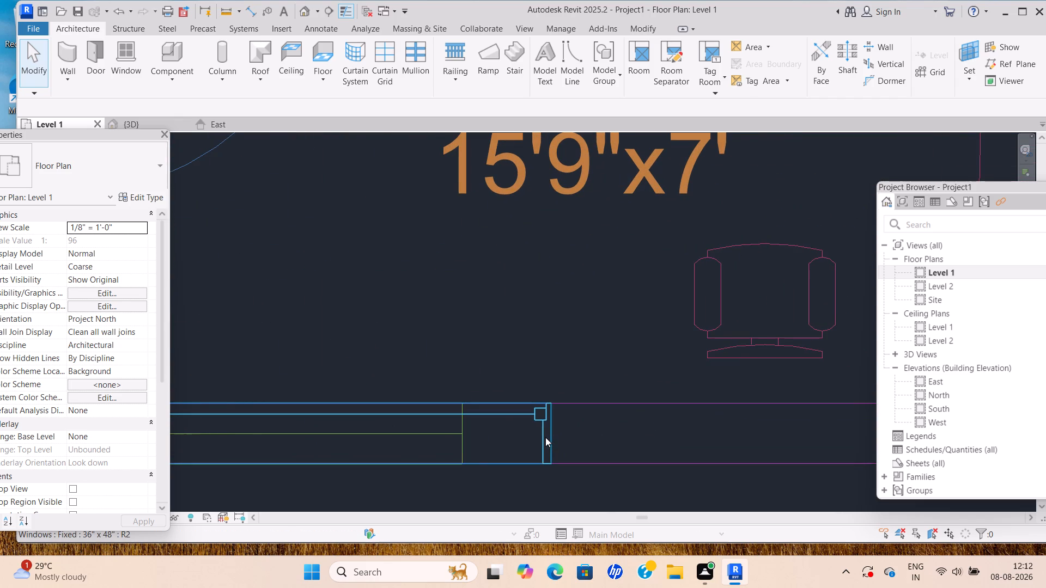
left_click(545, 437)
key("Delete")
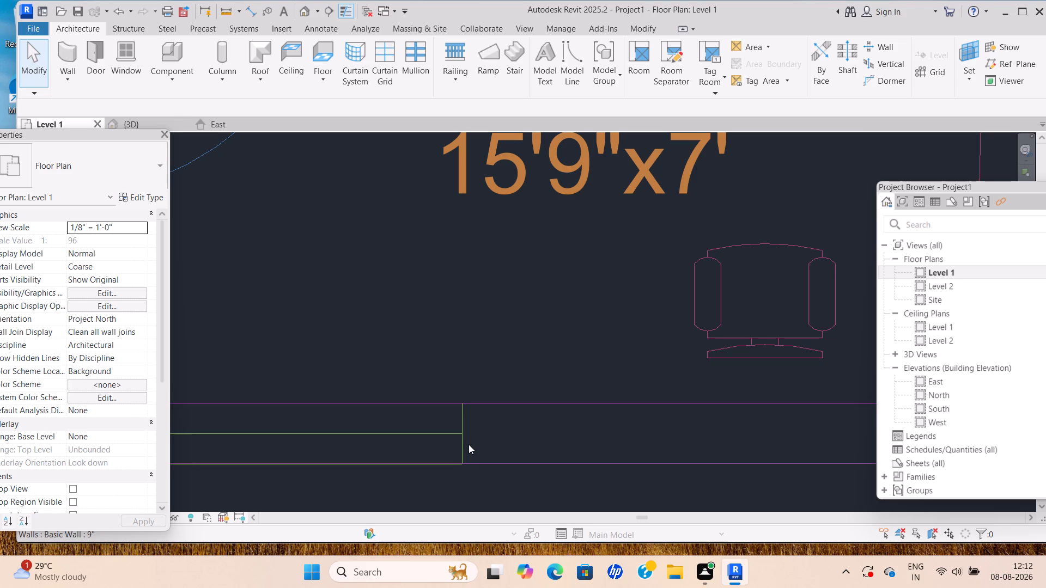
Examine the windows along the toilets' outer wall against their reference openings and the wall junctions between them.
scroll(469, 448, "down", 4)
middle_click_drag(475, 444, 483, 417)
scroll(534, 387, "down", 3)
middle_click_drag(534, 387, 368, 517)
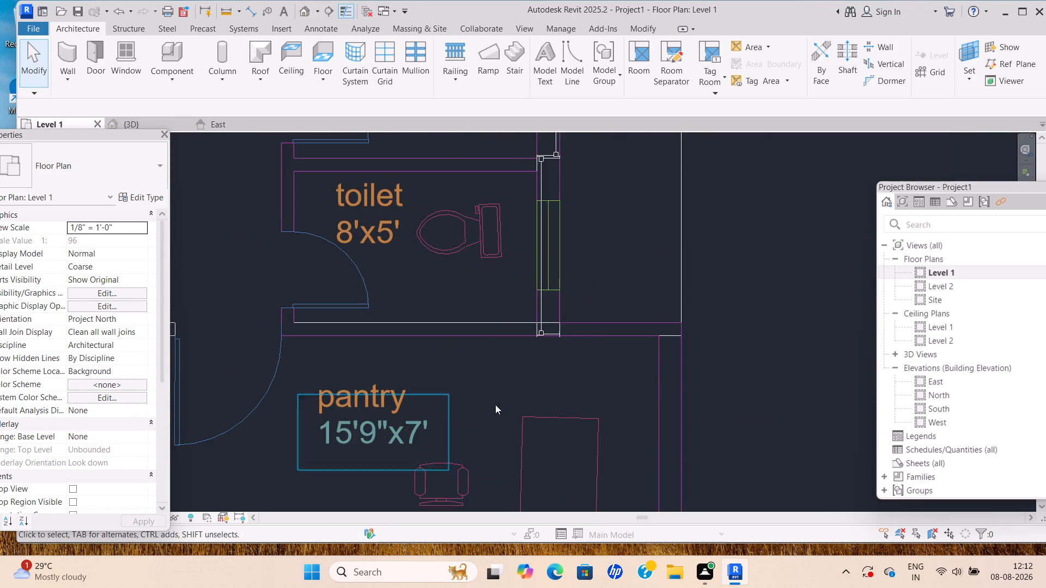
middle_click_drag(550, 374, 460, 467)
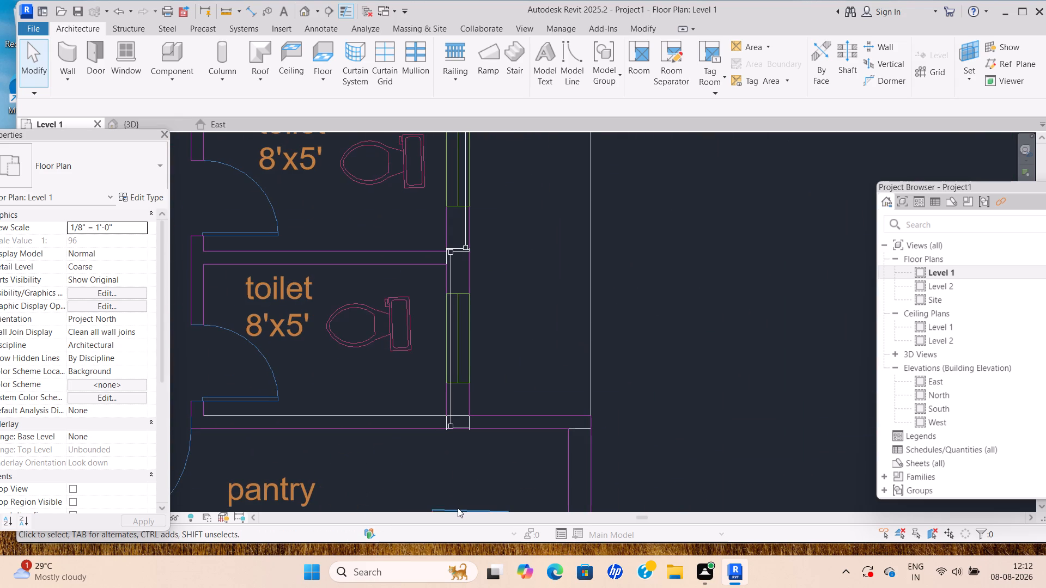
scroll(458, 261, "up", 4)
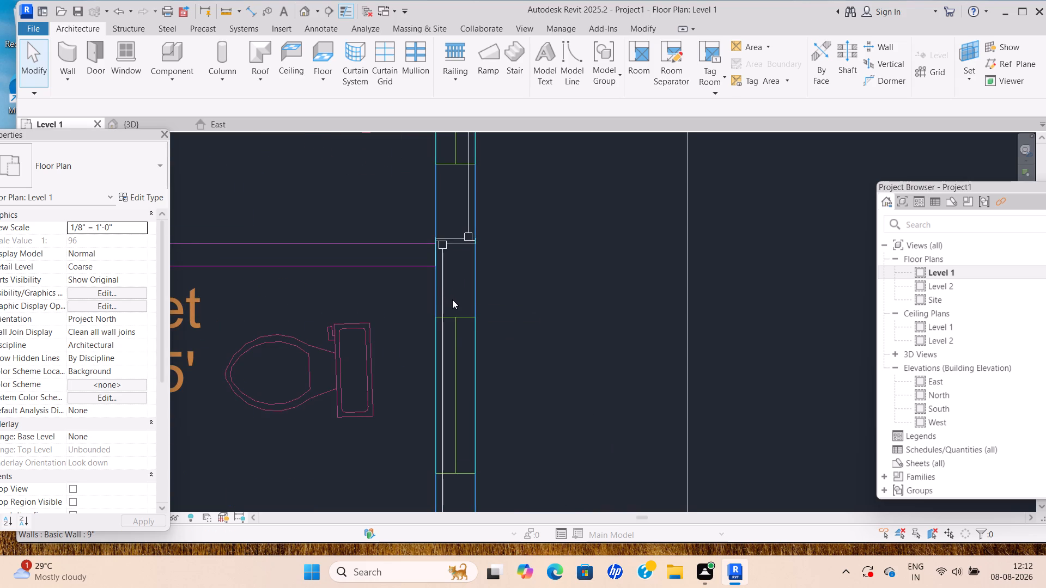
scroll(468, 274, "up", 4)
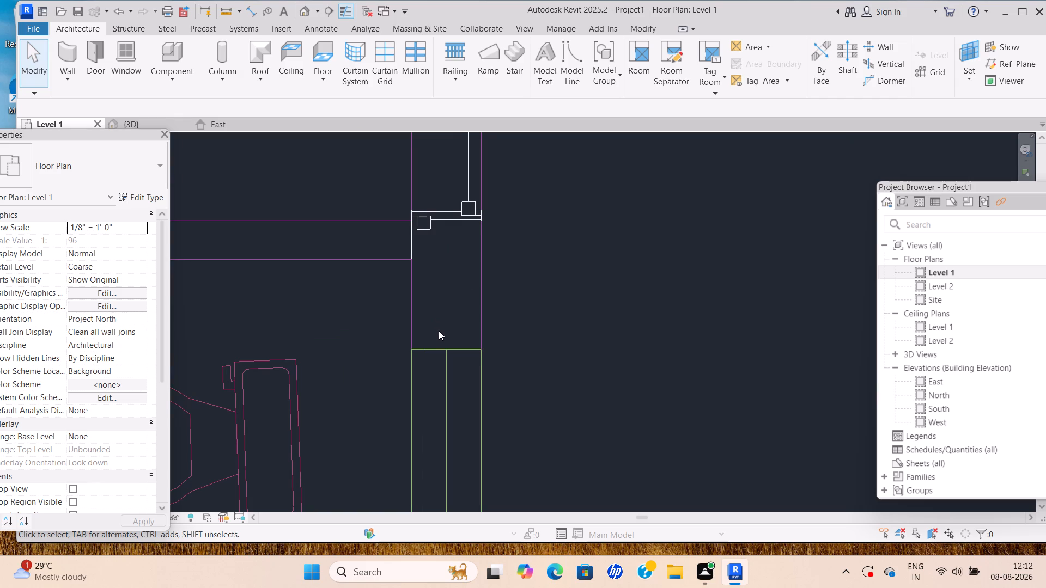
scroll(440, 346, "down", 1)
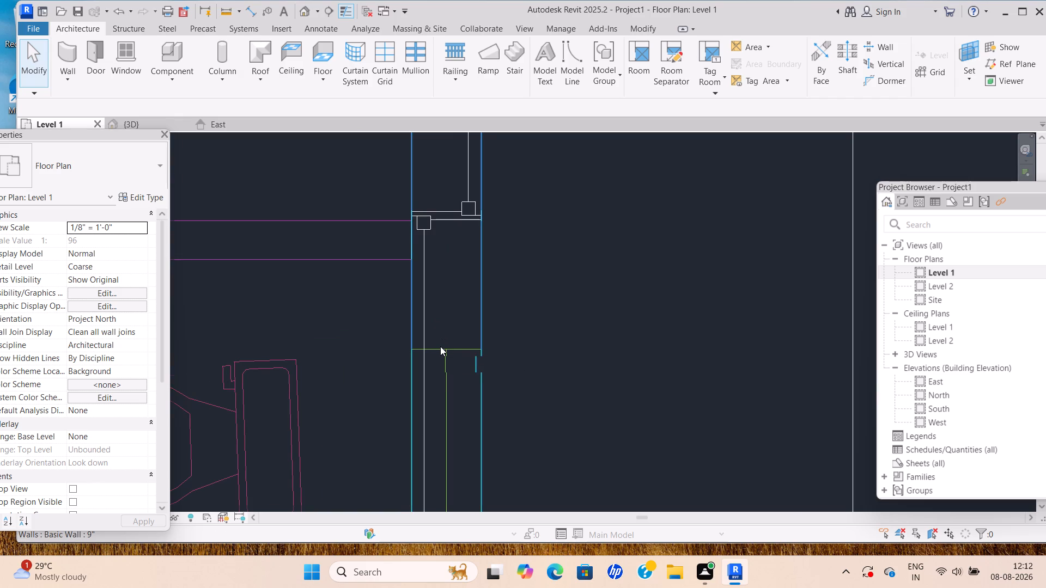
scroll(440, 346, "down", 2)
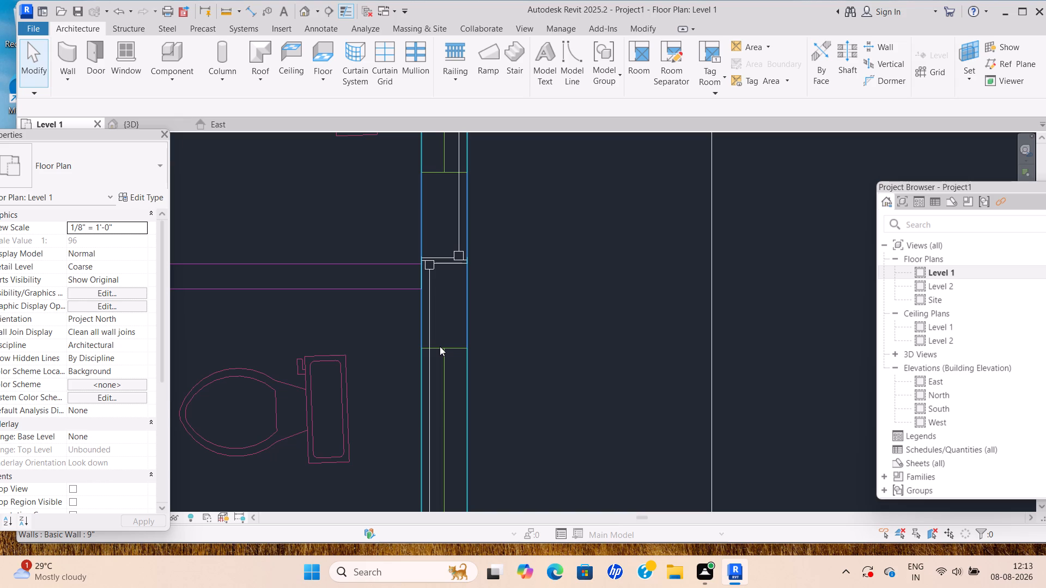
scroll(441, 326, "down", 5)
middle_click_drag(443, 326, 525, 332)
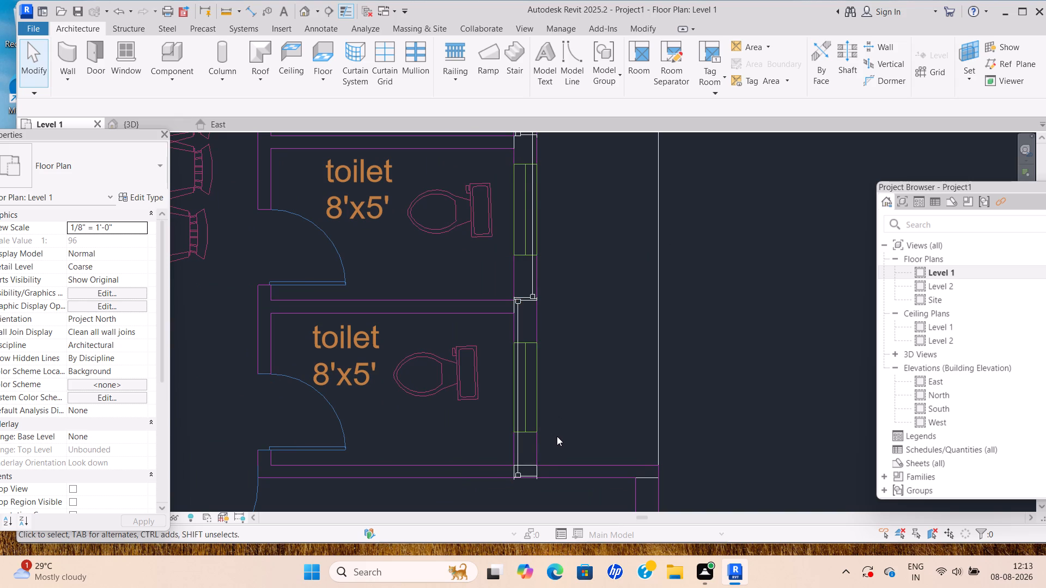
scroll(557, 436, "down", 3)
middle_click_drag(557, 436, 591, 397)
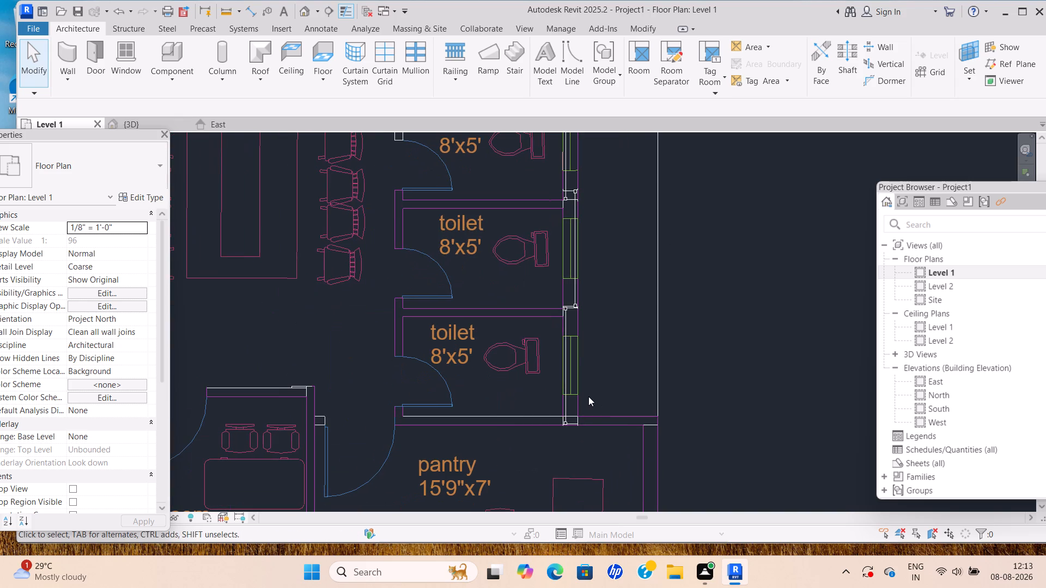
Delete the Fixed windows in the outer wall of the two 8'x5' toilets nearest the pantry.
scroll(602, 390, "down", 5)
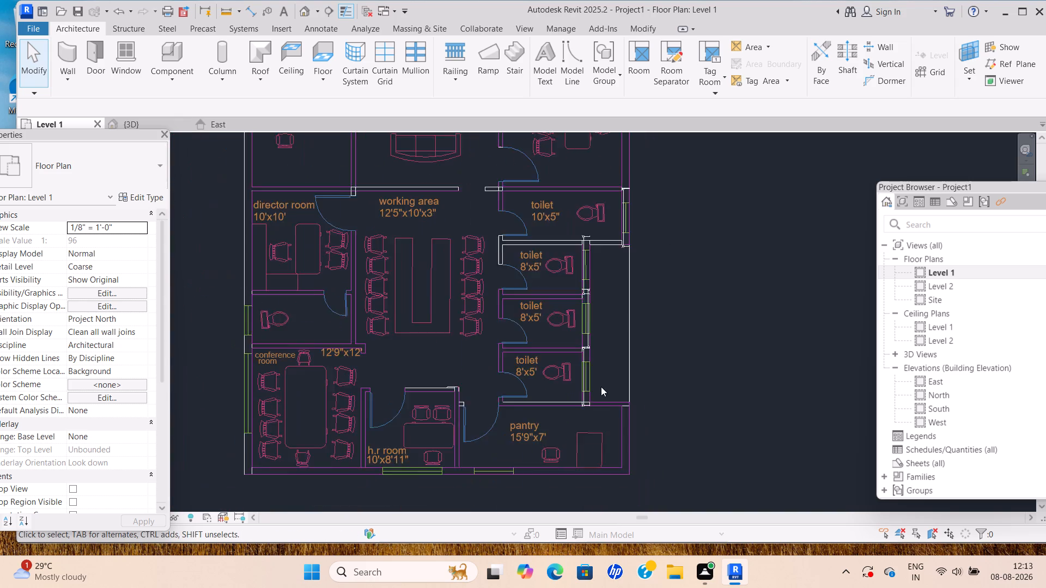
middle_click_drag(601, 387, 660, 350)
scroll(660, 350, "up", 1)
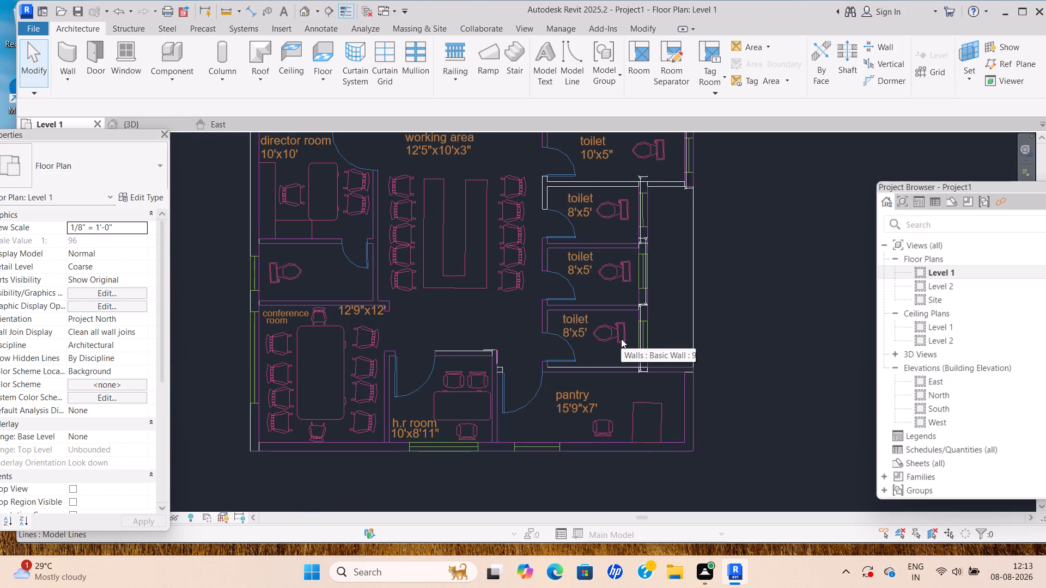
scroll(698, 320, "up", 6)
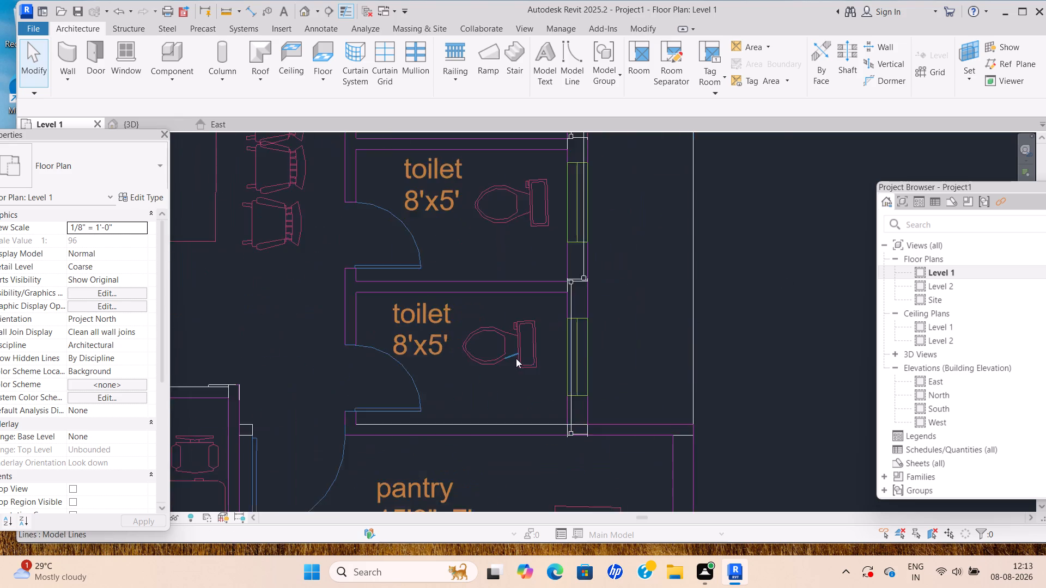
scroll(518, 356, "up", 4)
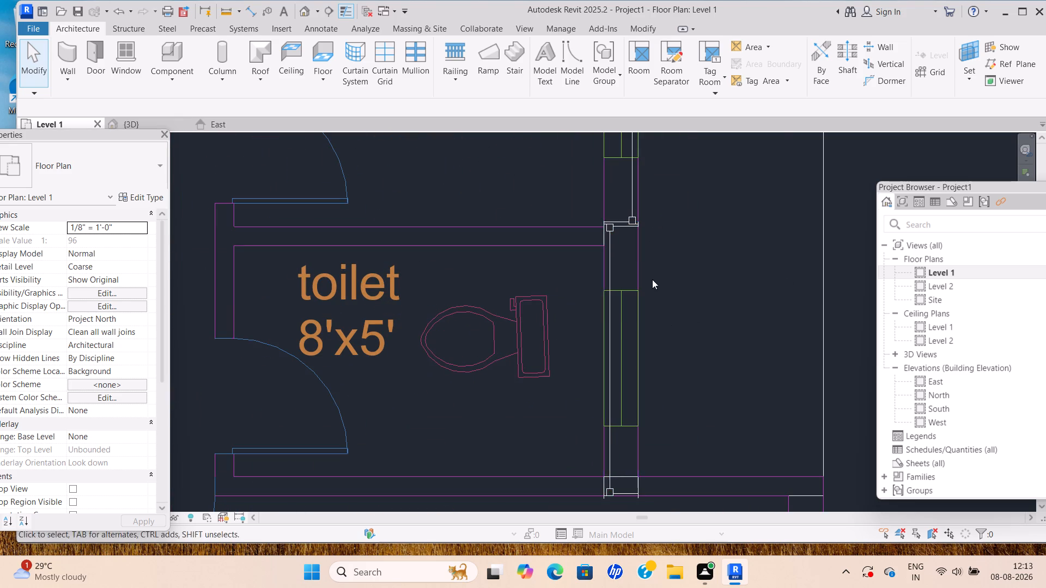
scroll(709, 214, "down", 4)
middle_click_drag(704, 265, 671, 384)
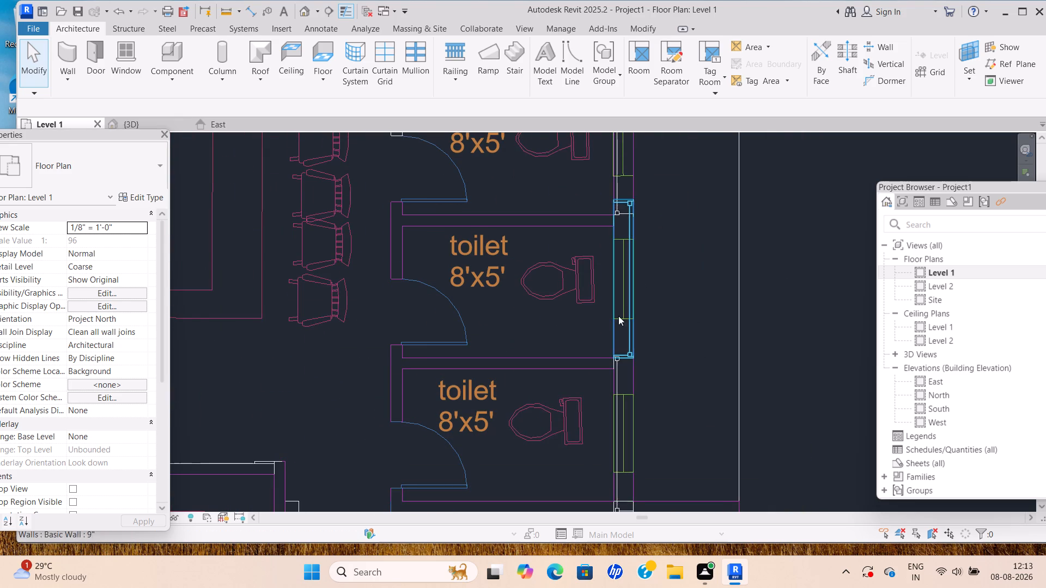
scroll(630, 367, "up", 5)
left_click(605, 397)
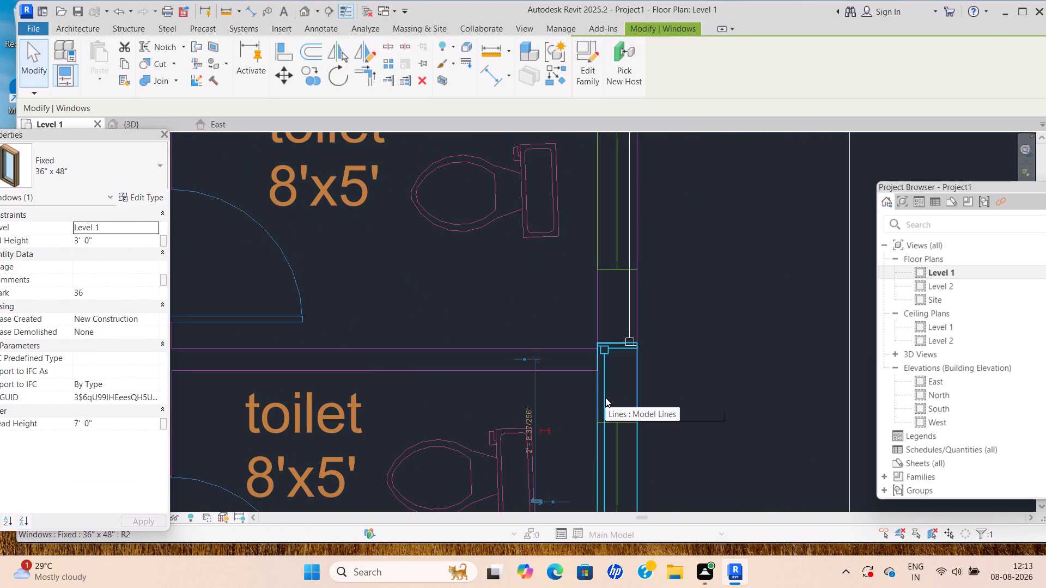
key("Delete")
scroll(618, 383, "down", 4)
middle_click_drag(619, 382, 700, 303)
middle_click_drag(701, 259, 698, 301)
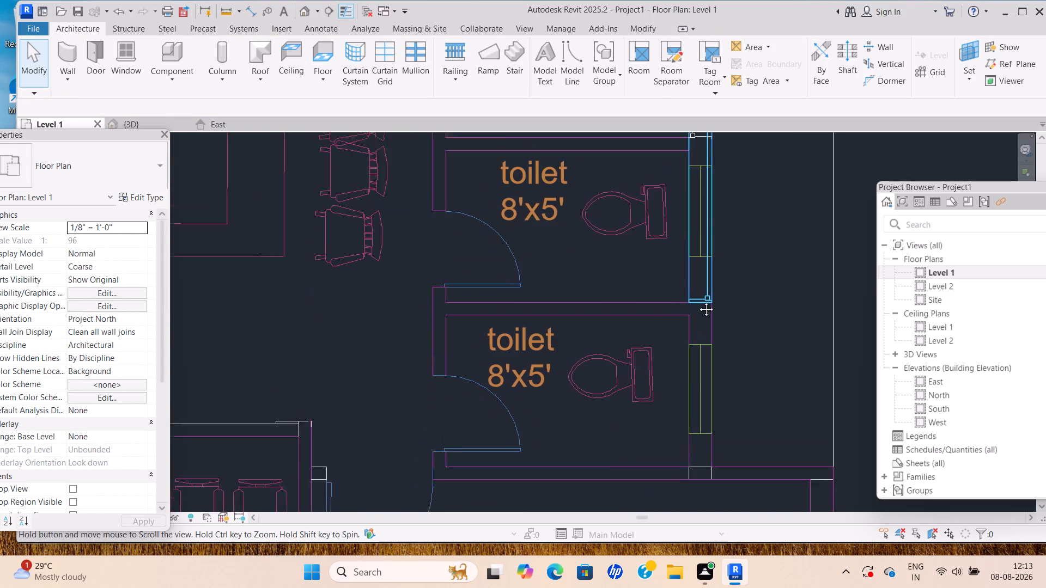
middle_click_drag(698, 301, 655, 362)
scroll(654, 329, "up", 5)
left_click(664, 386)
key("Delete")
Examine the office plan from the entrance to the pantry, comparing the placed windows with the reference openings along the outer walls.
scroll(662, 386, "down", 4)
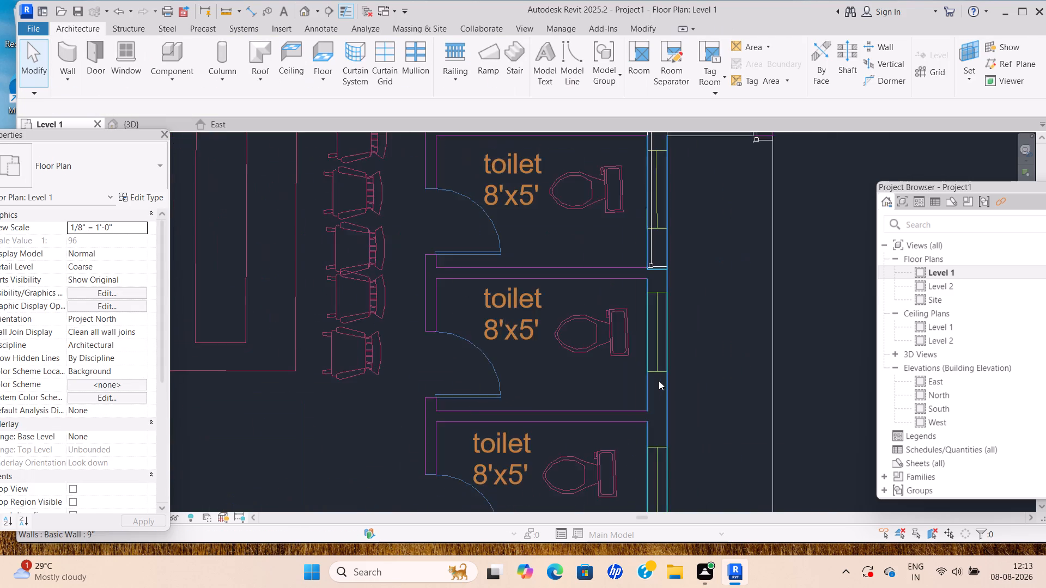
scroll(659, 381, "down", 5)
middle_click_drag(658, 376, 698, 333)
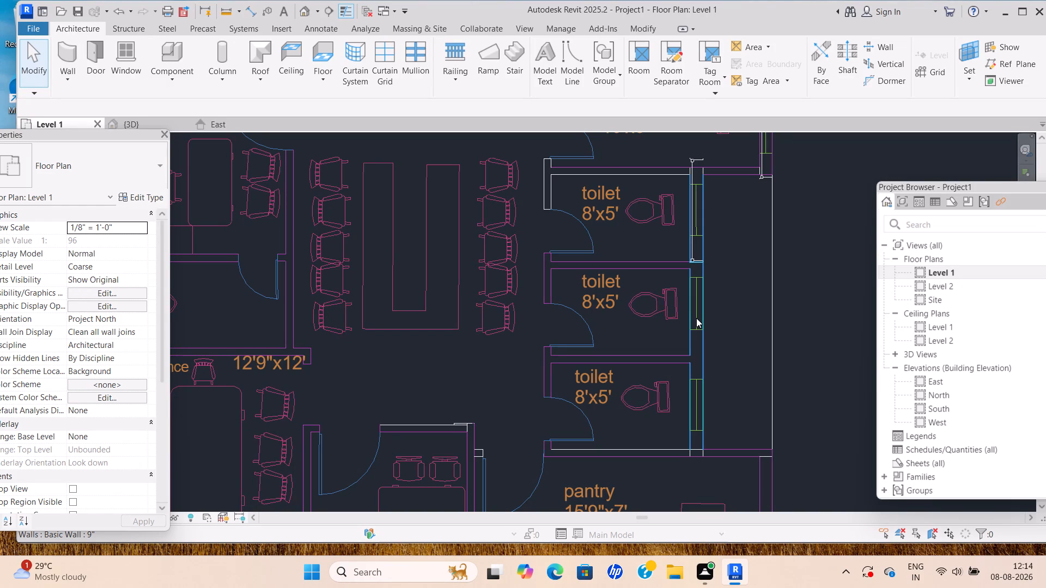
scroll(723, 179, "up", 5)
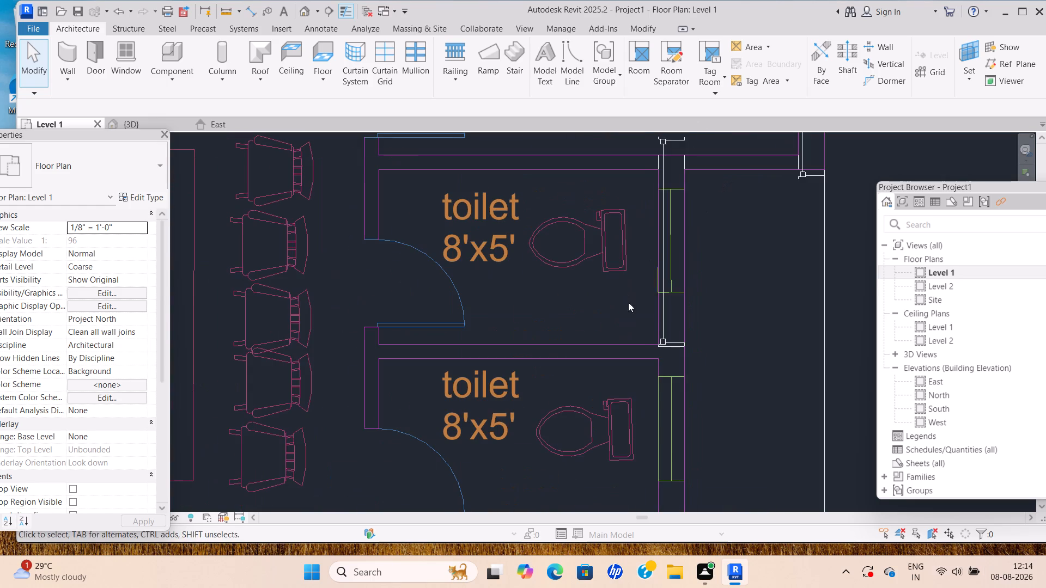
scroll(662, 322, "down", 10)
middle_click_drag(661, 329, 701, 270)
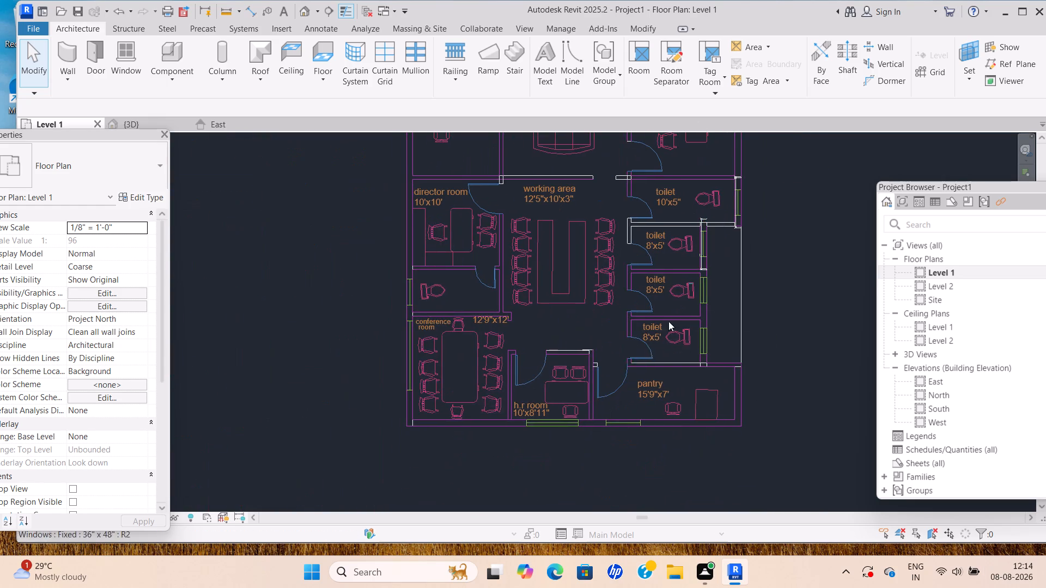
scroll(598, 375, "up", 4)
scroll(583, 399, "down", 1)
middle_click_drag(583, 399, 574, 380)
scroll(654, 385, "down", 2)
middle_click_drag(656, 389, 597, 419)
scroll(613, 363, "down", 1)
scroll(549, 496, "down", 1)
middle_click_drag(600, 365, 554, 486)
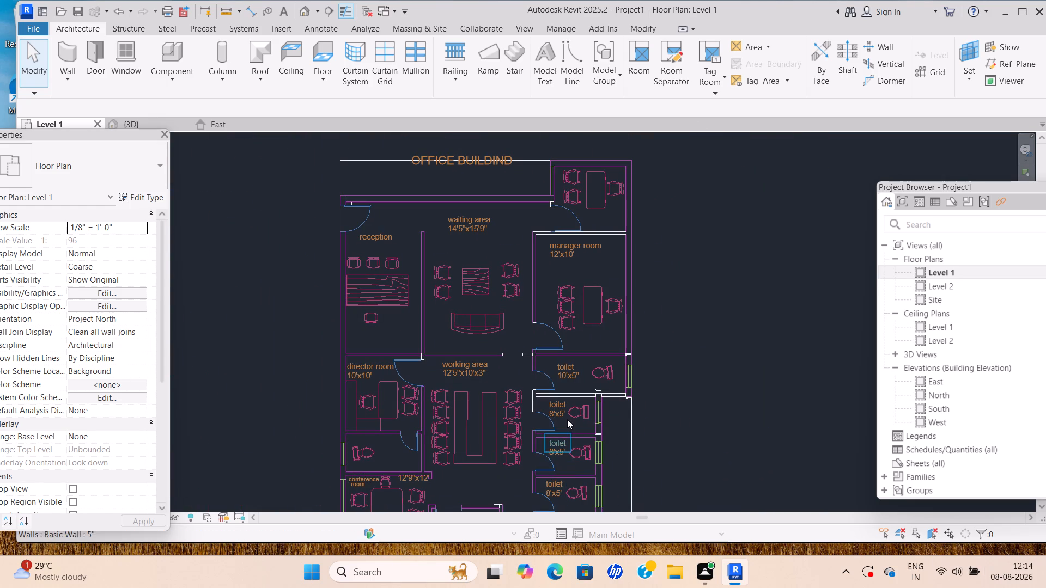
scroll(351, 228, "up", 4)
middle_click_drag(365, 236, 457, 352)
scroll(445, 321, "up", 5)
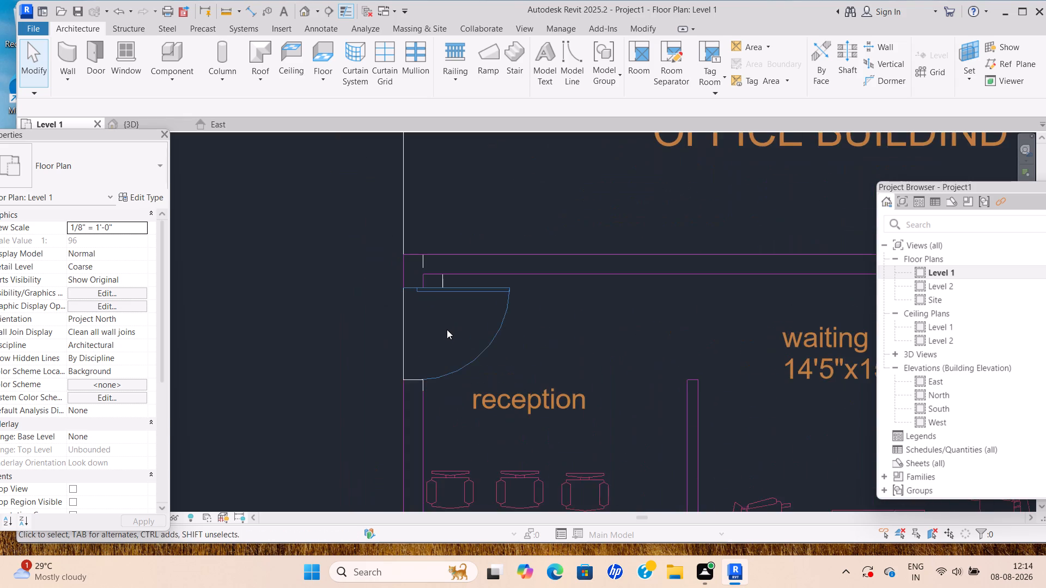
scroll(447, 329, "down", 5)
middle_click_drag(447, 329, 442, 317)
middle_click_drag(502, 405, 514, 238)
scroll(600, 388, "down", 1)
middle_click_drag(601, 389, 552, 296)
middle_click_drag(597, 403, 597, 381)
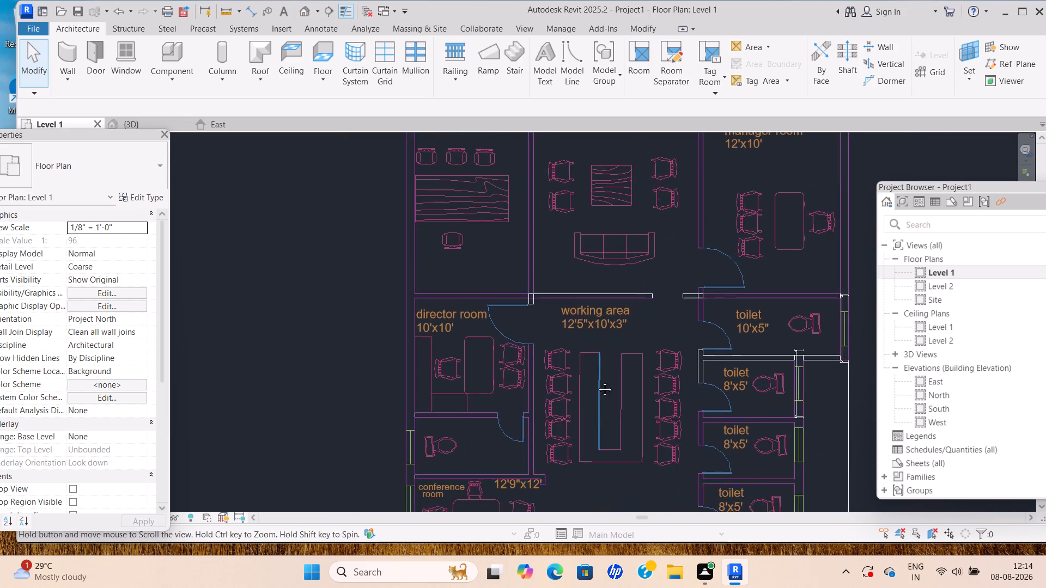
middle_click_drag(597, 381, 571, 329)
middle_click_drag(604, 437, 589, 370)
scroll(604, 436, "down", 1)
middle_click_drag(605, 428, 596, 375)
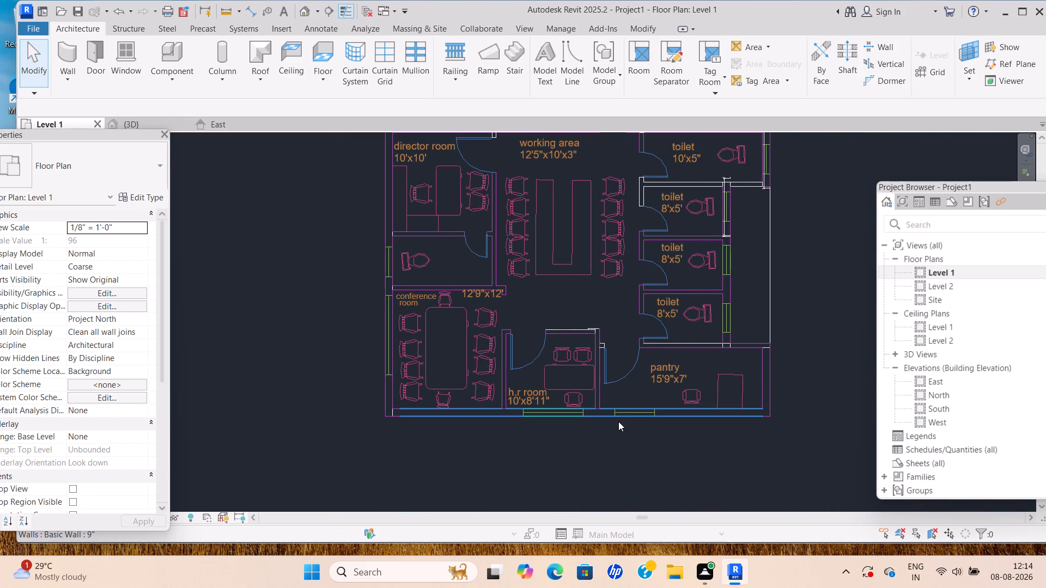
middle_click_drag(708, 323, 637, 442)
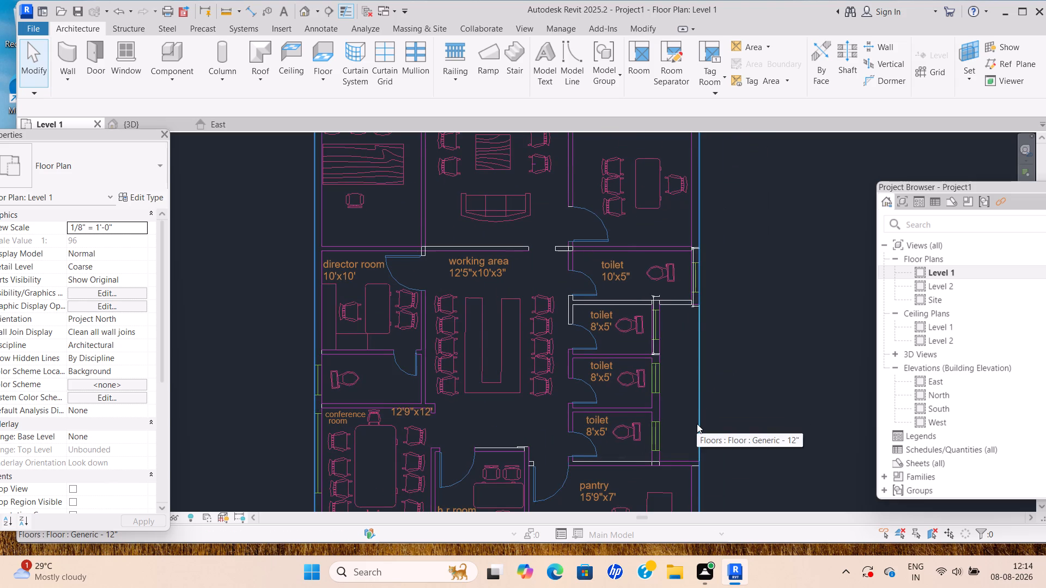
scroll(697, 424, "down", 1)
middle_click_drag(699, 423, 707, 375)
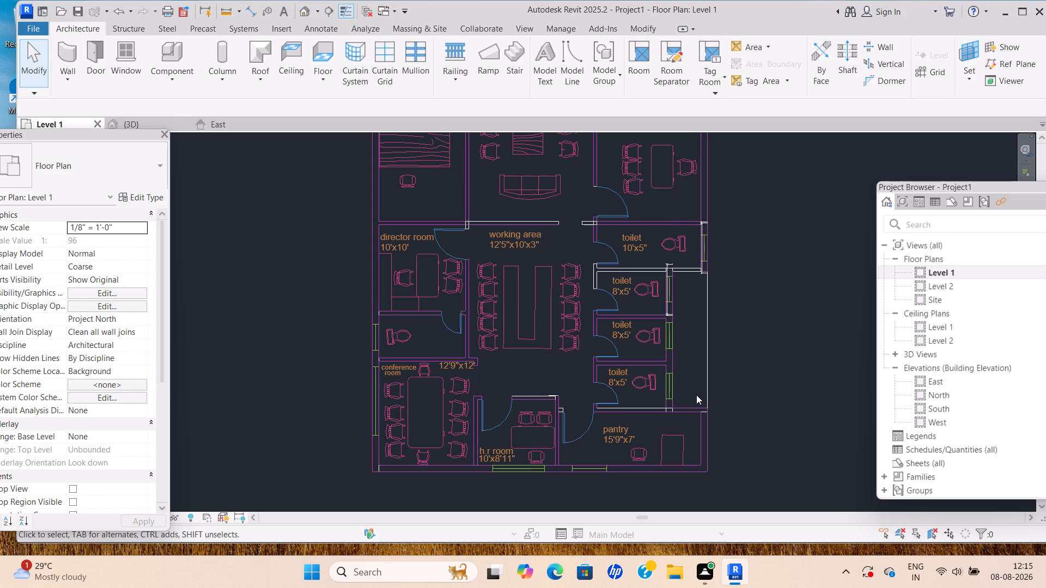
Delete the Fixed windows in the outer walls of the remaining 8'x5' toilet and the adjacent 10'x5" toilet.
scroll(666, 295, "up", 7)
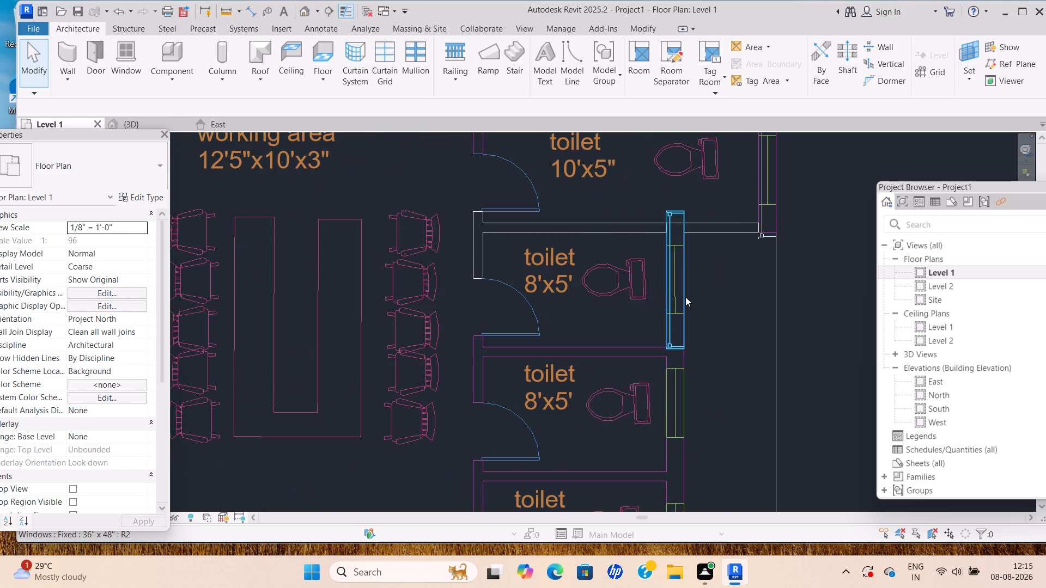
left_click(683, 297)
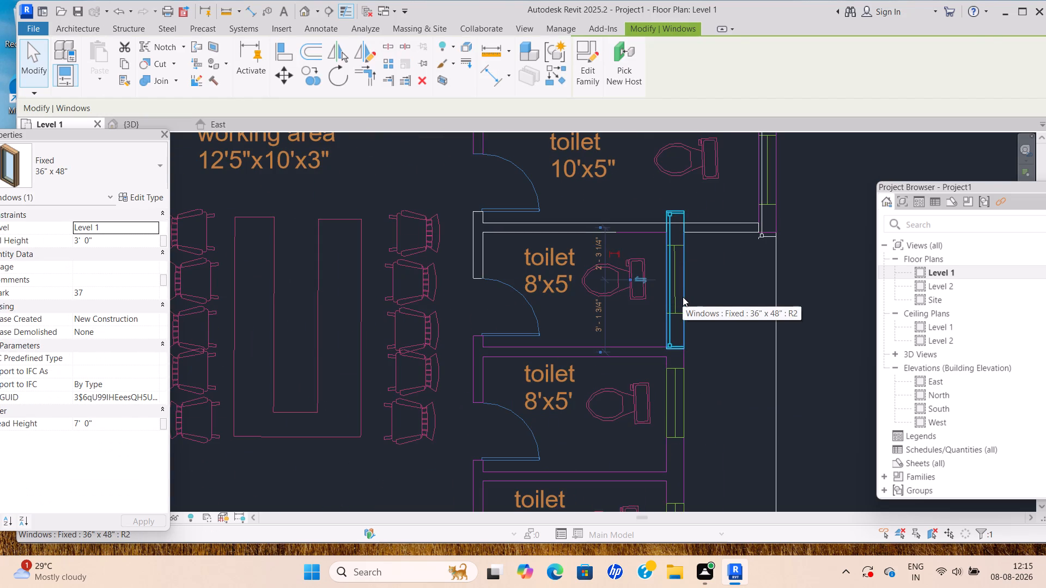
key("Delete")
key("Delete")
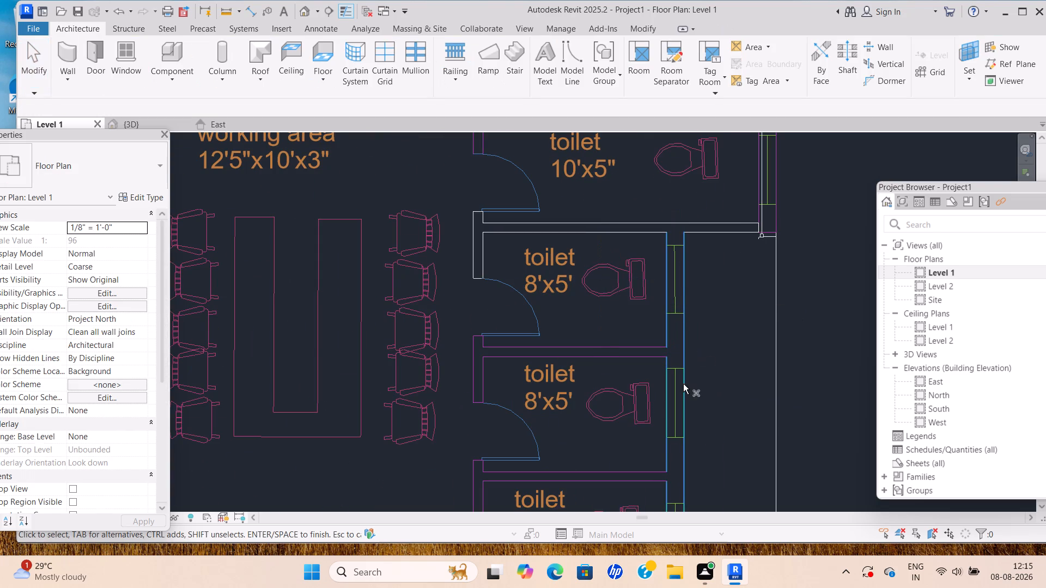
key("Escape")
scroll(697, 365, "down", 5)
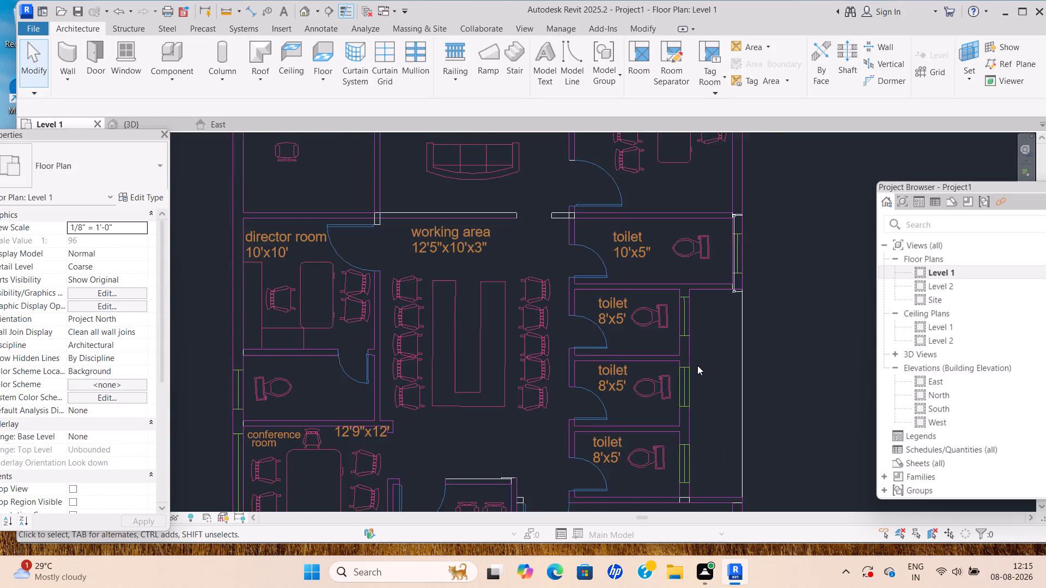
middle_click_drag(702, 356, 722, 285)
middle_click_drag(733, 218, 553, 434)
scroll(565, 390, "up", 12)
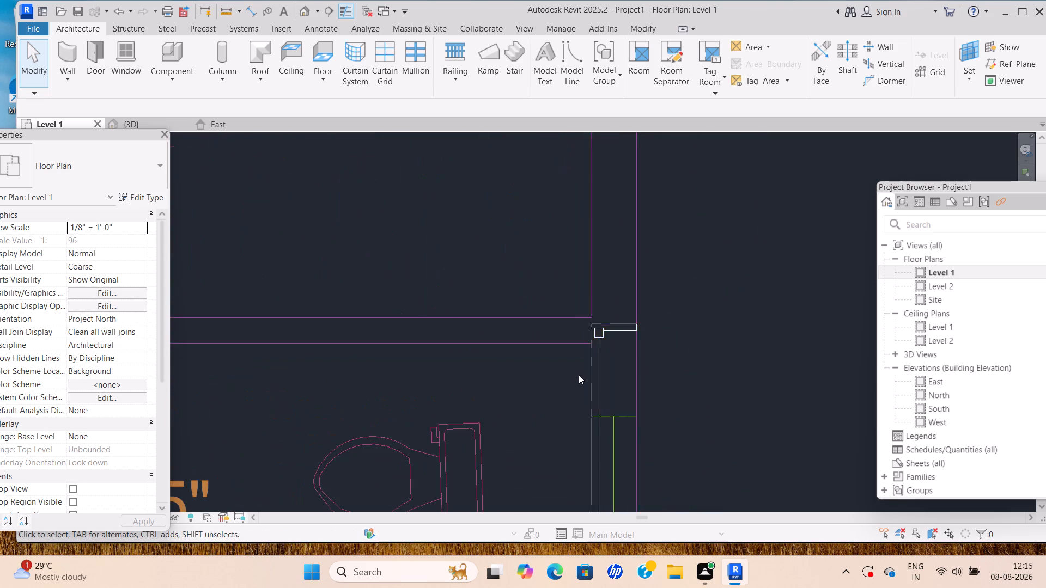
left_click(611, 329)
key("Delete")
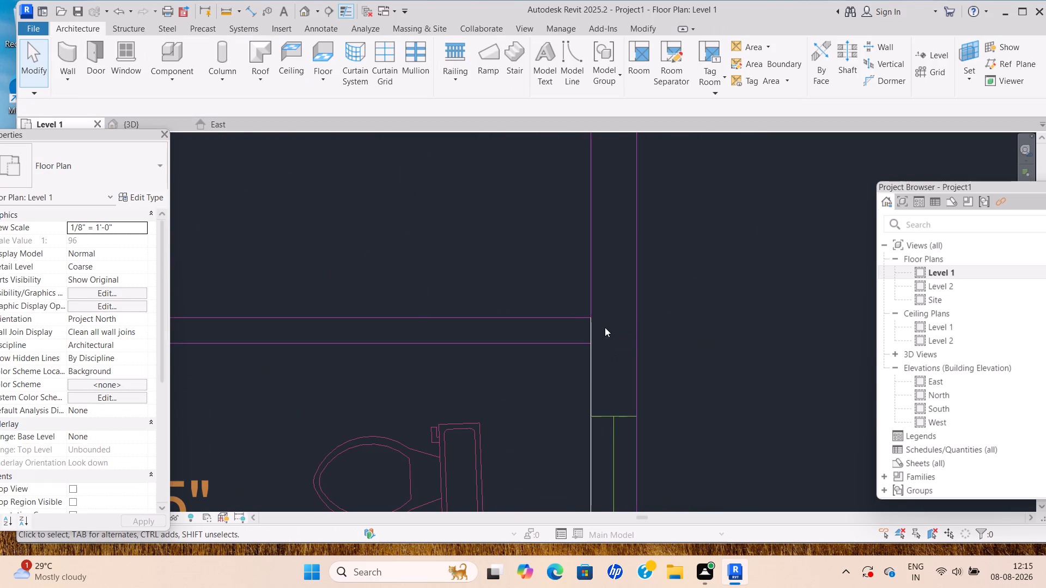
Start a Fixed 36" x 48" window for the pantry's outer wall opening and set its type width to 3'.
scroll(589, 414, "down", 6)
middle_click_drag(592, 384, 580, 104)
middle_click_drag(615, 379, 673, 313)
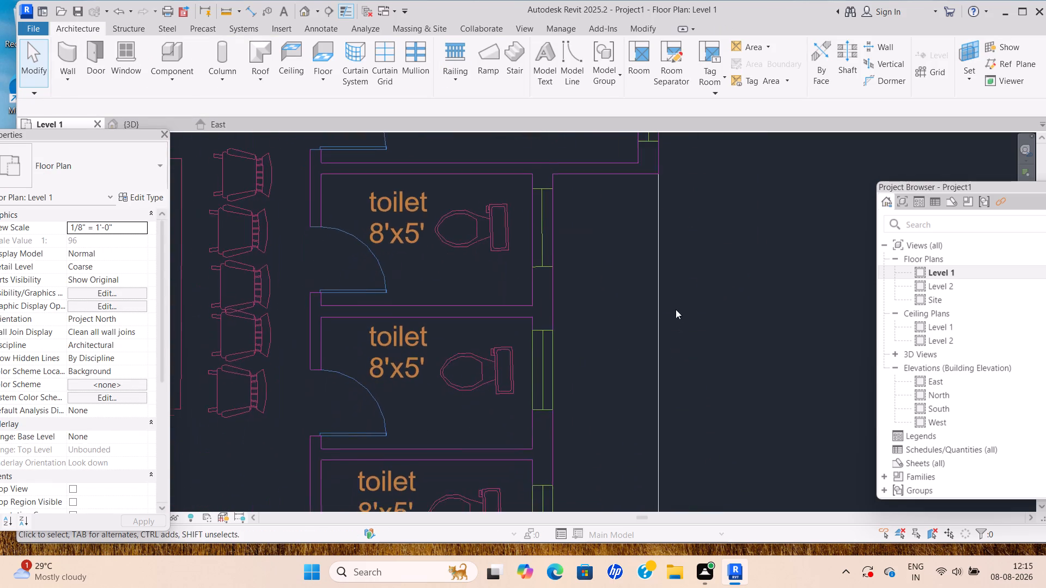
scroll(630, 412, "down", 6)
middle_click_drag(653, 354, 668, 284)
scroll(586, 448, "up", 2)
middle_click_drag(586, 448, 605, 401)
scroll(461, 437, "up", 6)
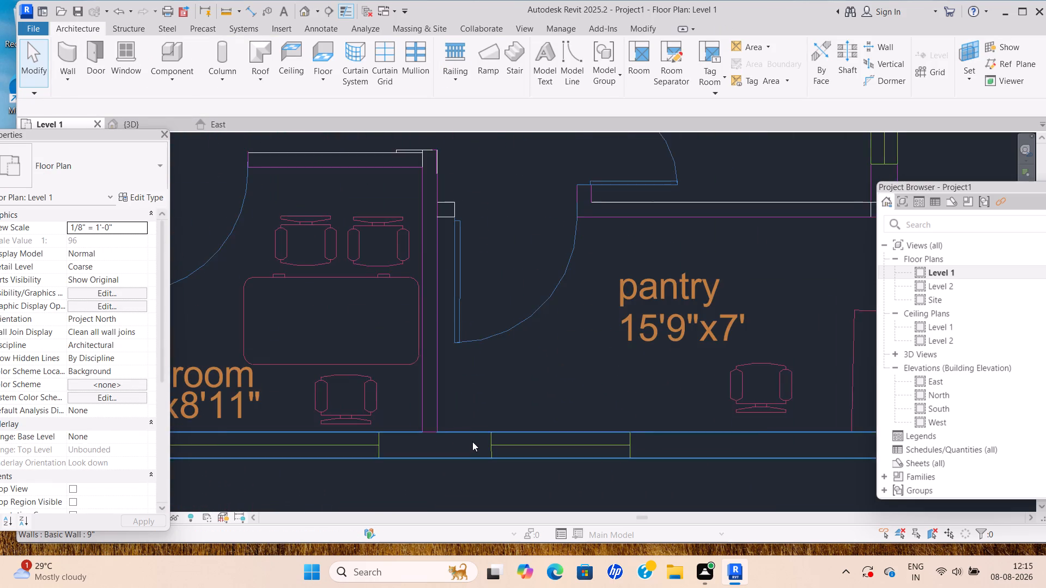
middle_click_drag(473, 442, 440, 406)
scroll(466, 411, "up", 6)
scroll(466, 411, "down", 1)
middle_click_drag(466, 411, 404, 409)
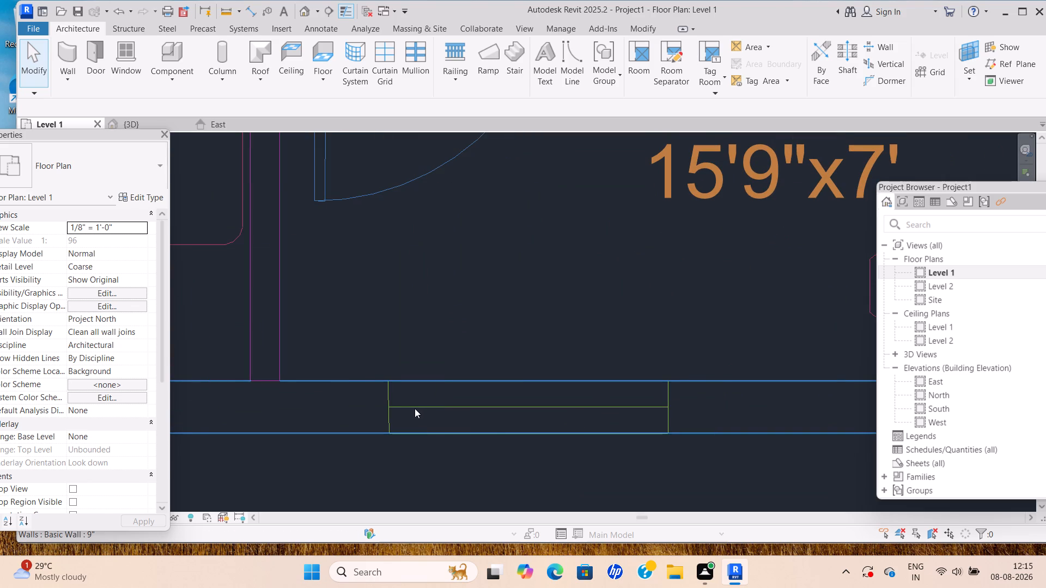
scroll(427, 437, "down", 4)
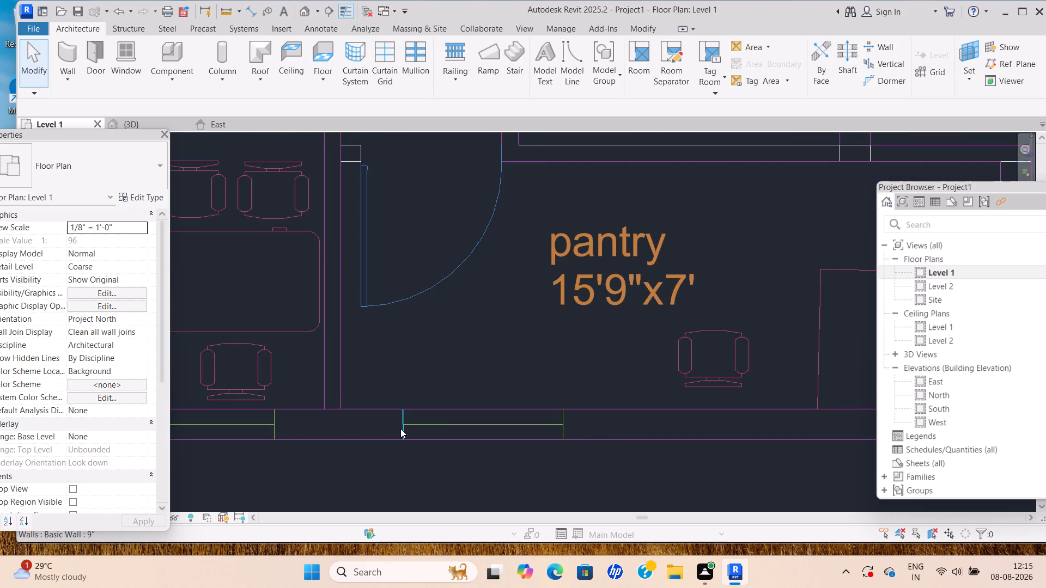
middle_click_drag(405, 419, 440, 407)
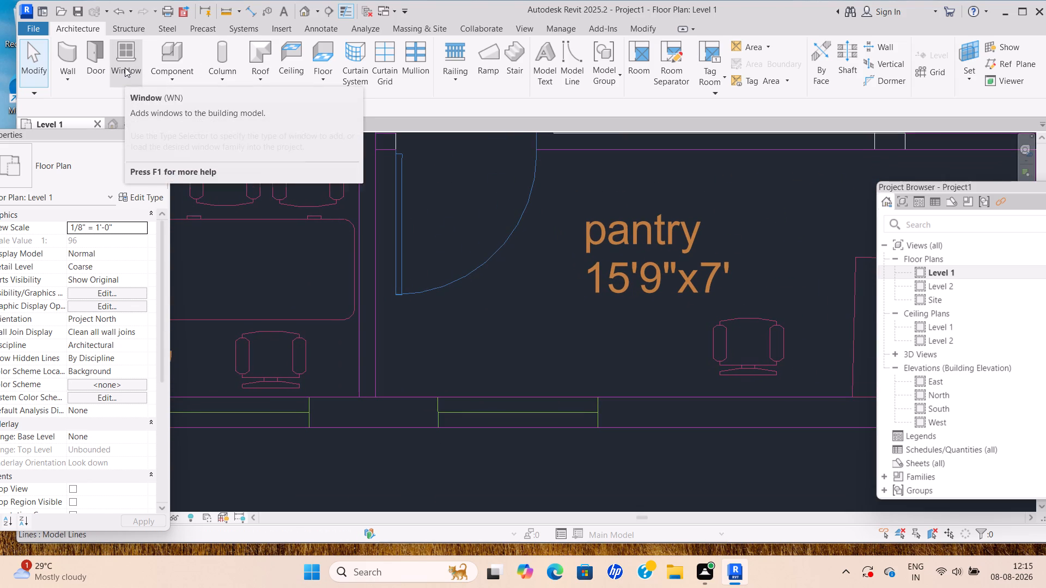
left_click(125, 68)
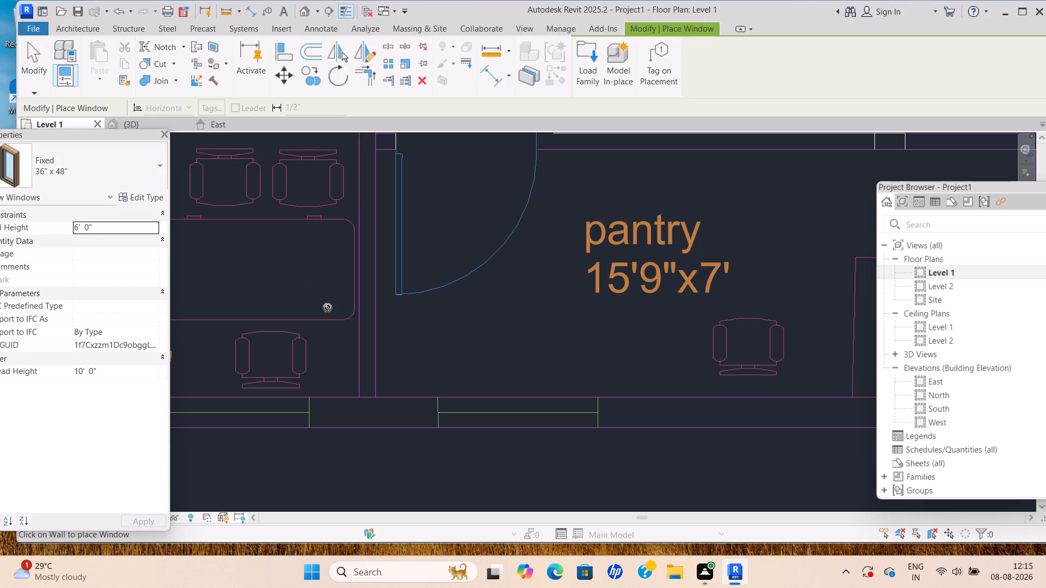
left_click(156, 197)
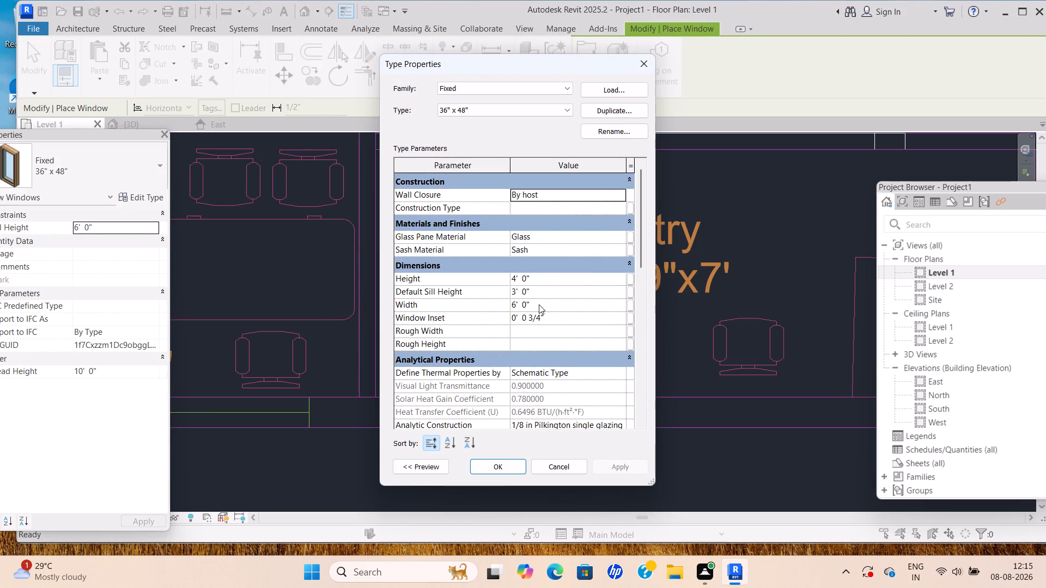
left_click(539, 304)
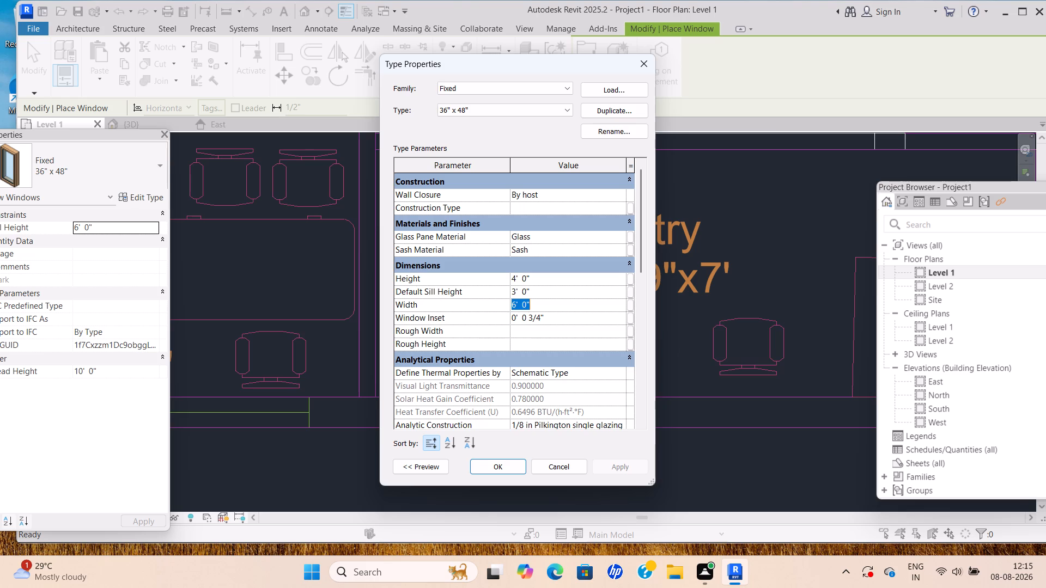
key("BackSpace")
key("BackSpace")
key("BackSpace")
key("BackSpace")
key("BackSpace")
key("BackSpace")
key("BackSpace")
key("BackSpace")
key("BackSpace")
key("BackSpace")
key("BackSpace")
key("BackSpace")
key("BackSpace")
key("BackSpace")
key("BackSpace")
key("BackSpace")
key("BackSpace")
key("BackSpace")
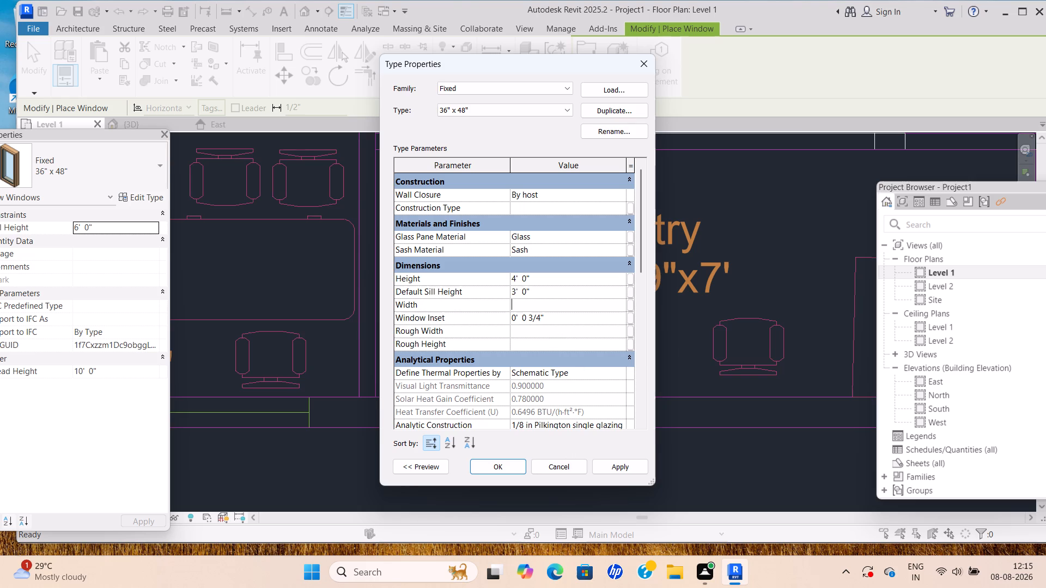
type("3'")
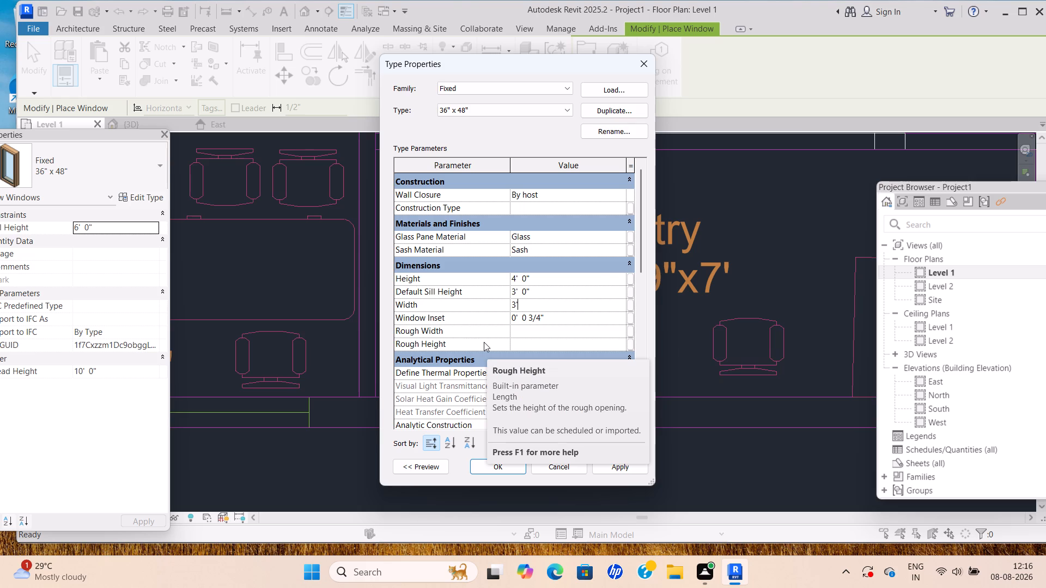
left_click(519, 301)
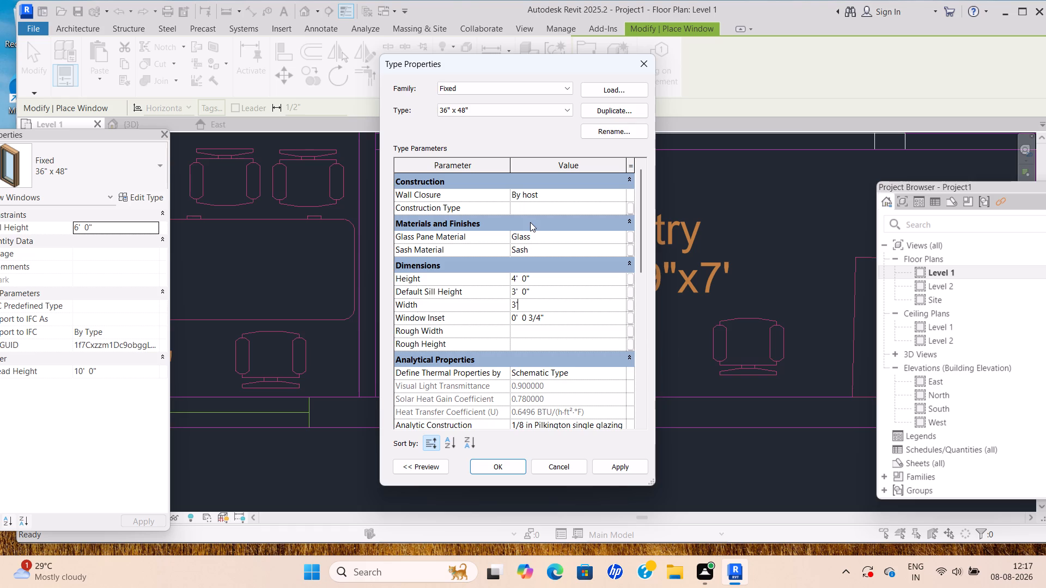
scroll(560, 278, "down", 2)
scroll(544, 339, "down", 4)
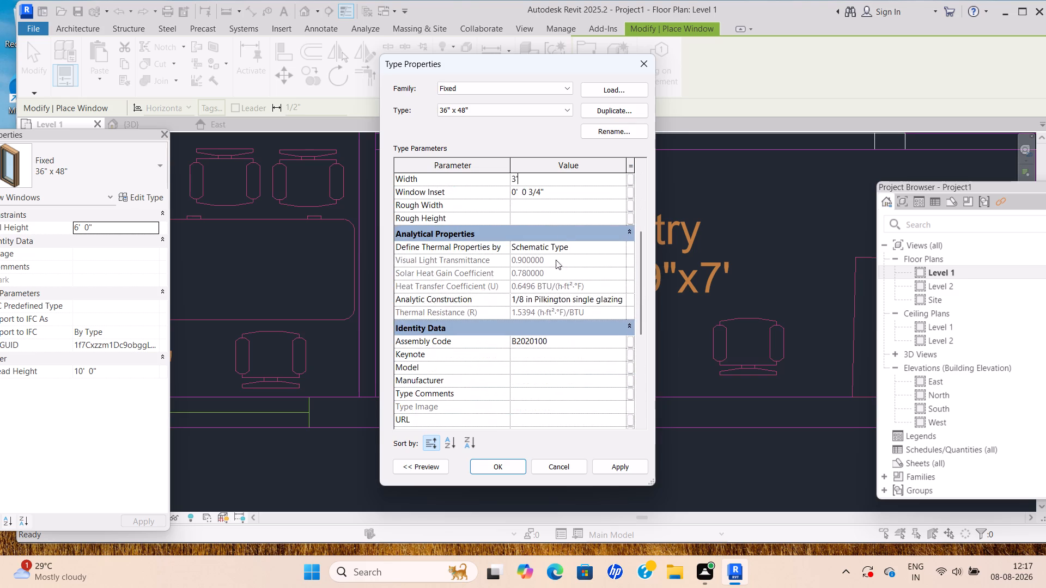
scroll(565, 230, "up", 6)
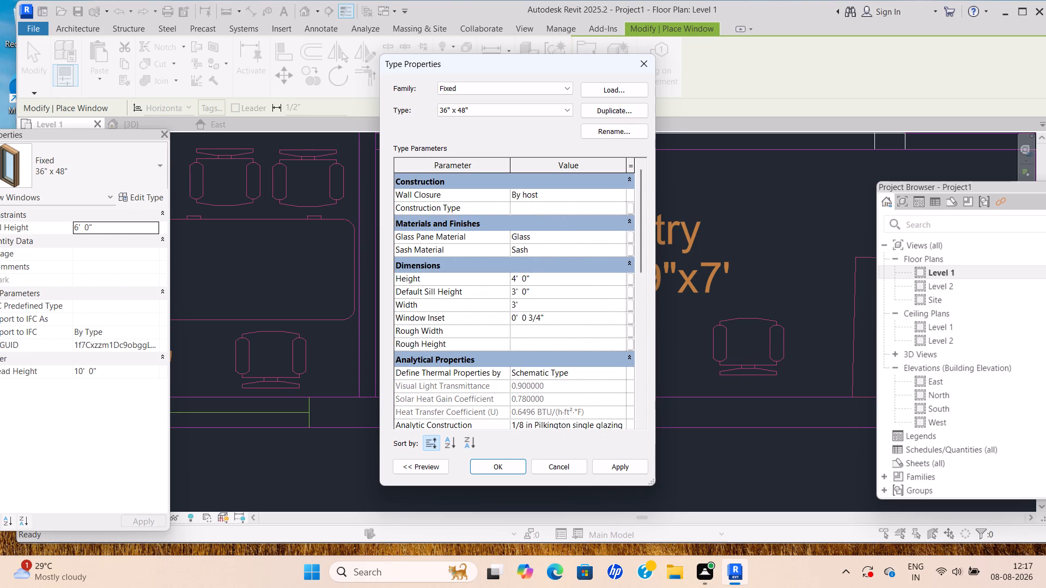
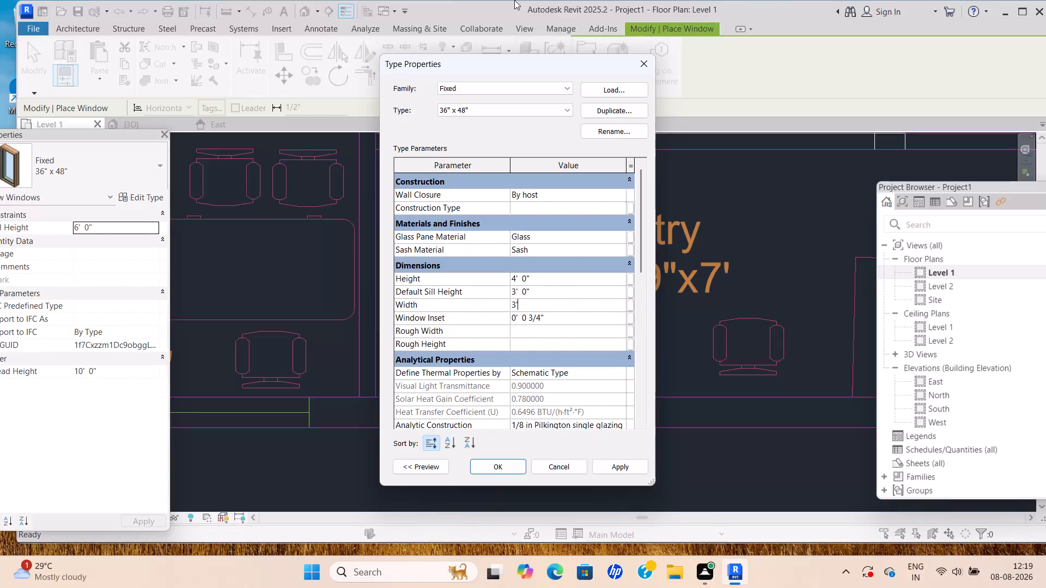
Apply the 3' width to the Fixed 36" x 48" window type.
left_click_drag(515, 0, 633, 56)
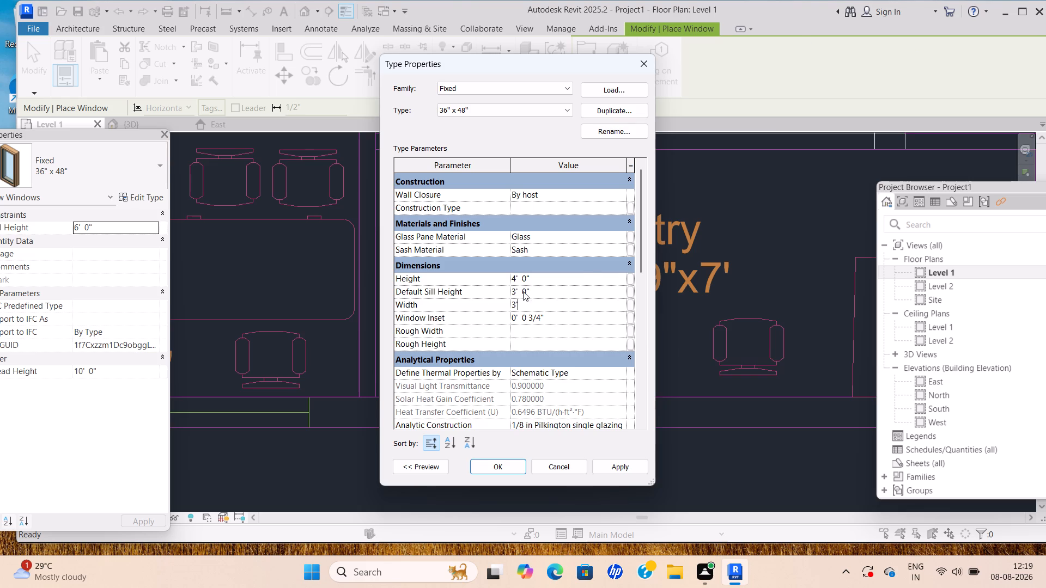
scroll(506, 286, "up", 2)
scroll(520, 335, "down", 2)
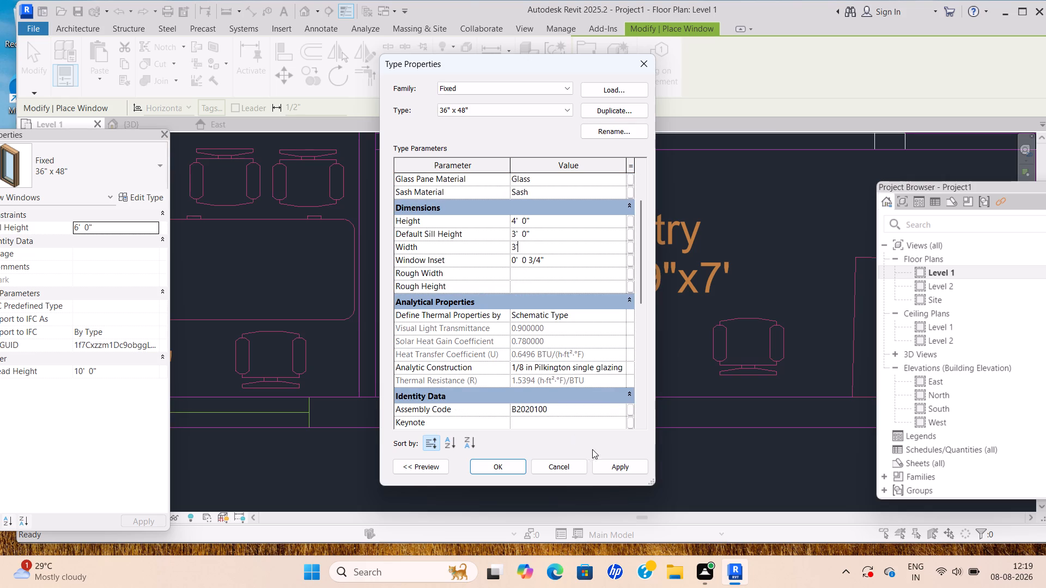
double_click(615, 467)
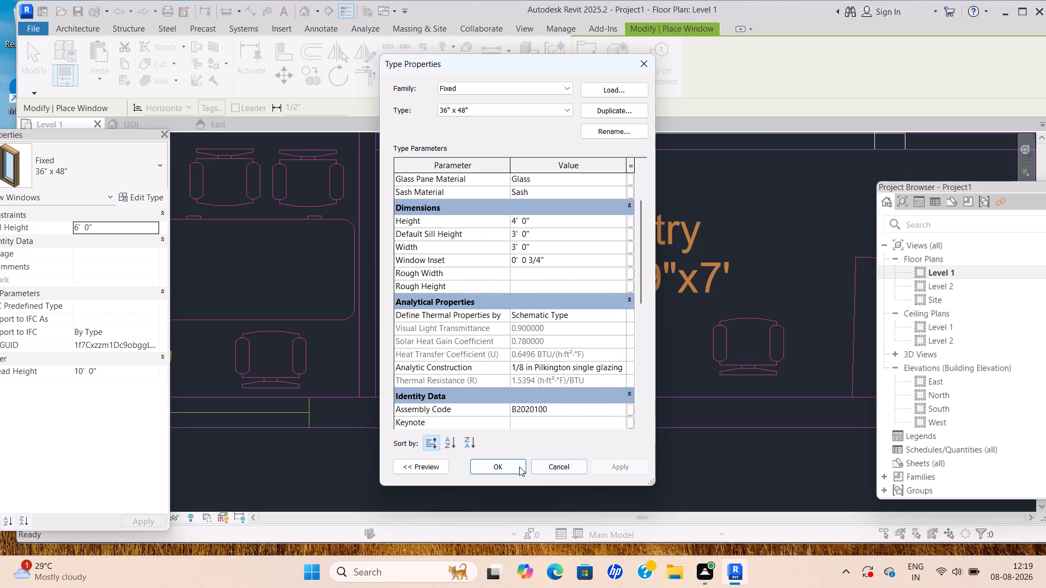
left_click(515, 467)
Place a Fixed 36" x 48" window at the reference opening in the outer wall of the 10'x5" toilet, without saving the project.
scroll(424, 284, "down", 8)
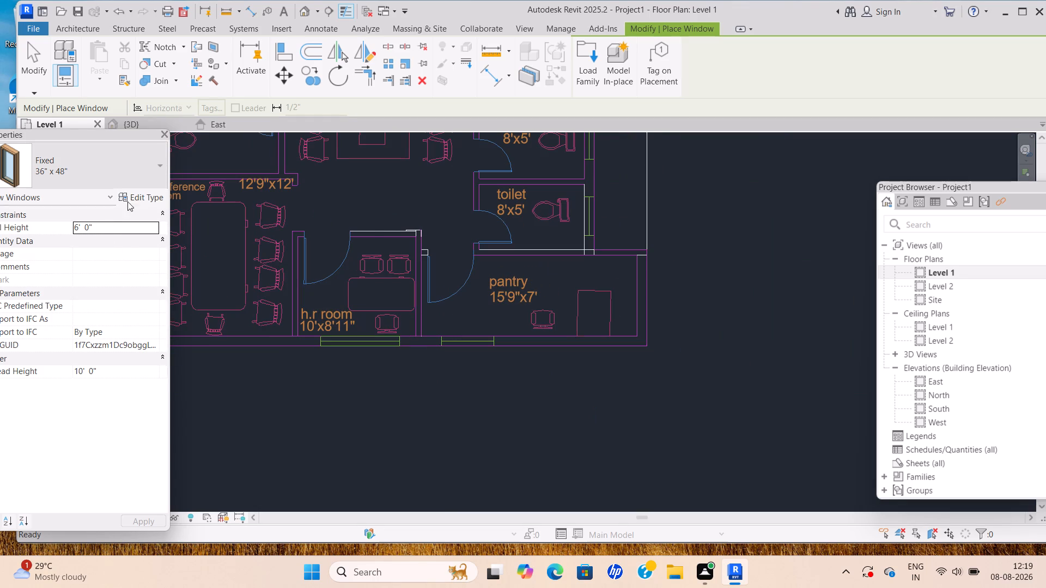
middle_click_drag(305, 308, 305, 352)
scroll(306, 313, "down", 1)
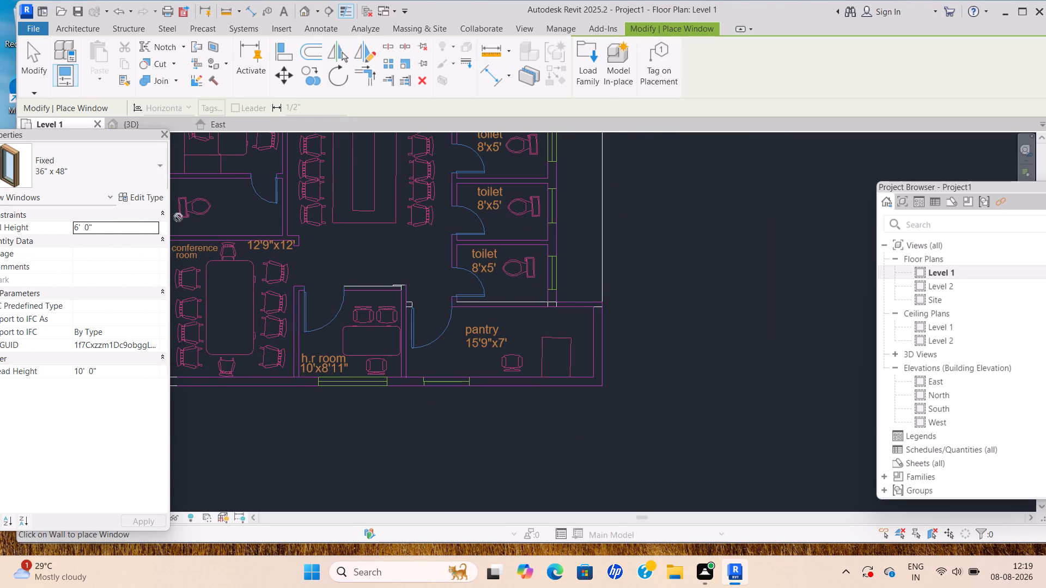
left_click(126, 169)
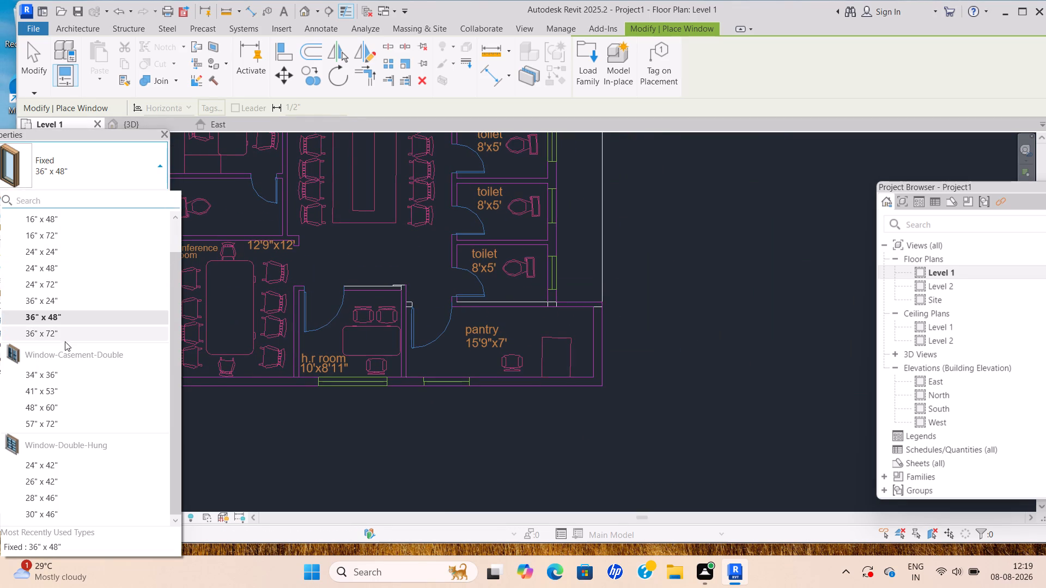
left_click(75, 319)
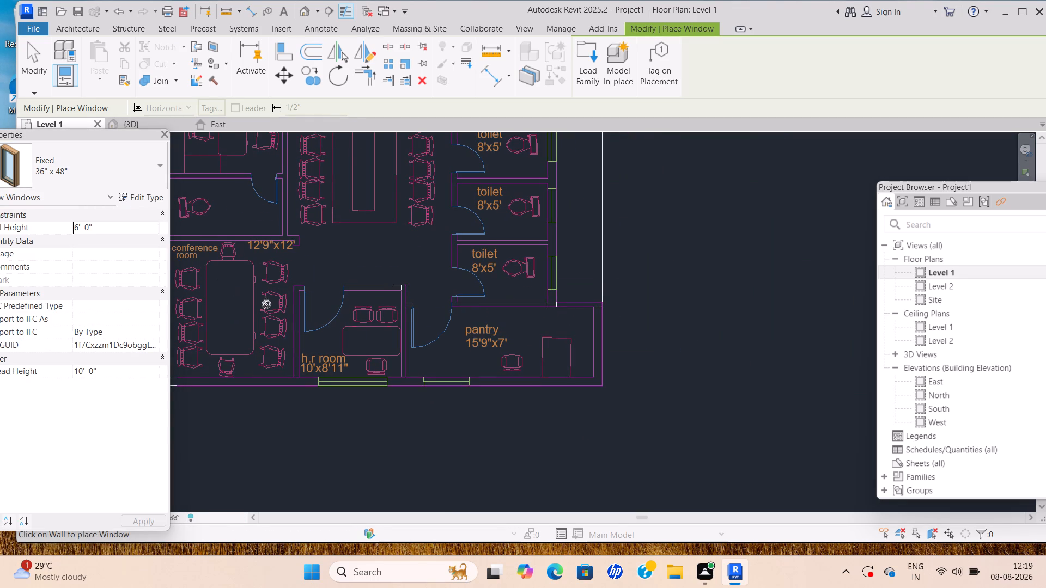
scroll(294, 335, "down", 1)
middle_click_drag(294, 335, 318, 389)
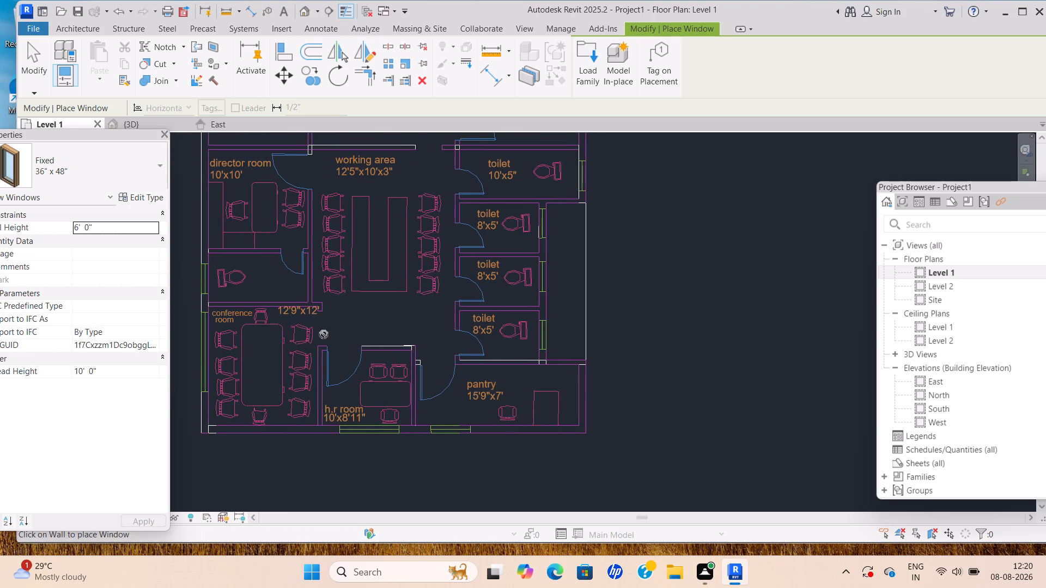
middle_click_drag(510, 276, 483, 391)
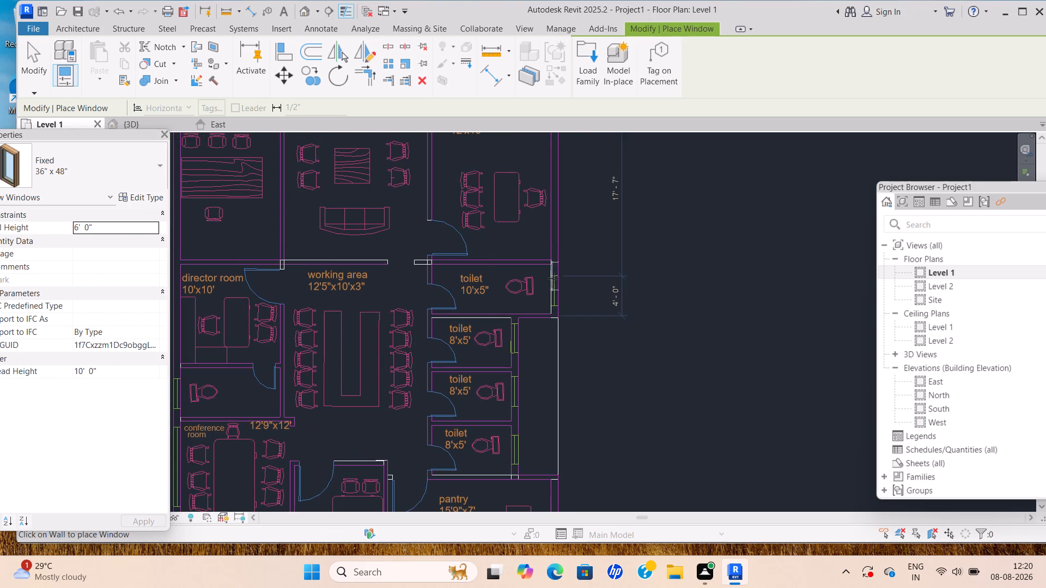
scroll(557, 286, "up", 16)
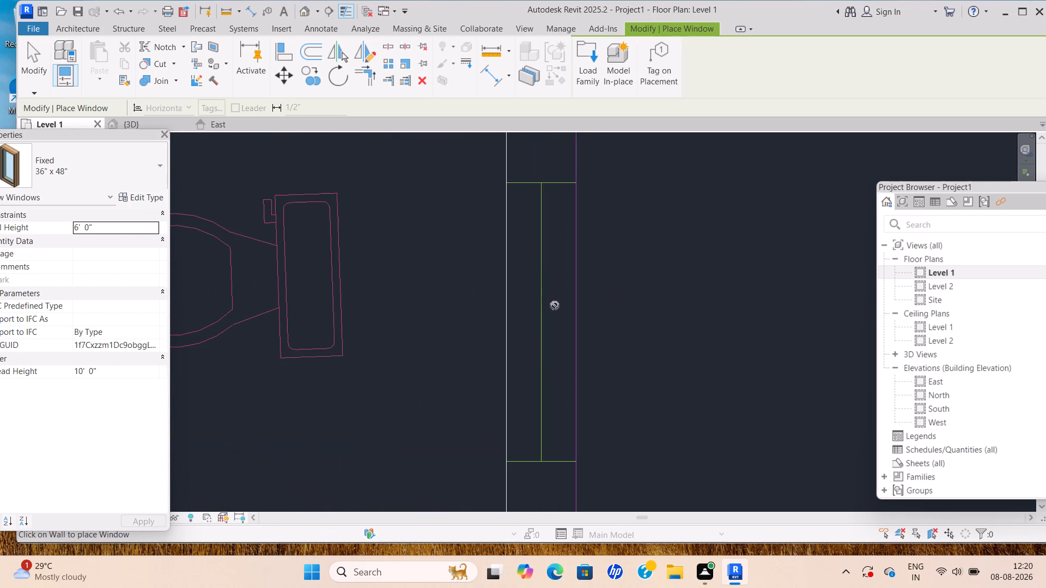
scroll(554, 289, "down", 5)
middle_click_drag(555, 296, 555, 303)
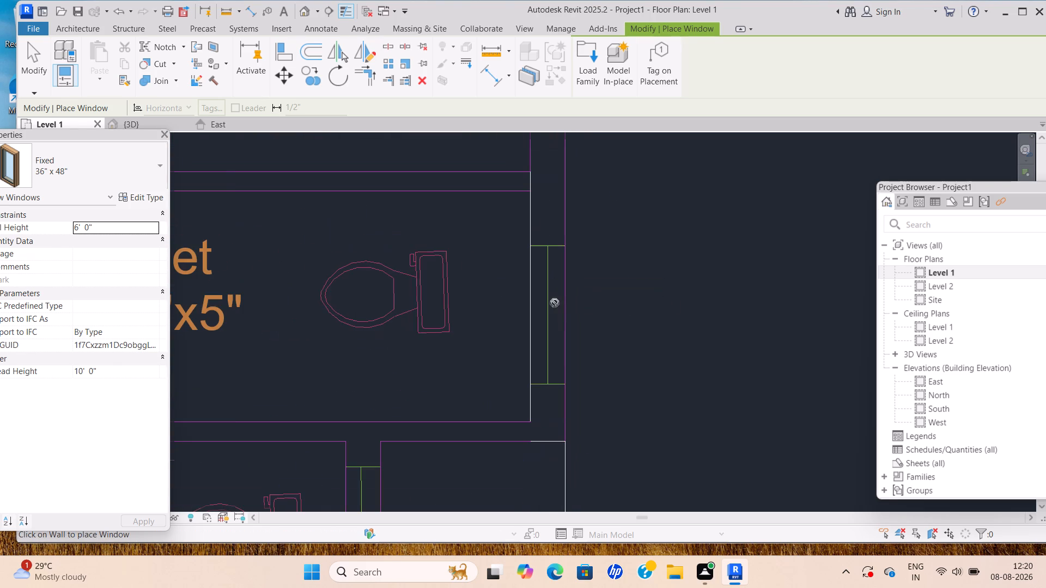
left_click(551, 279)
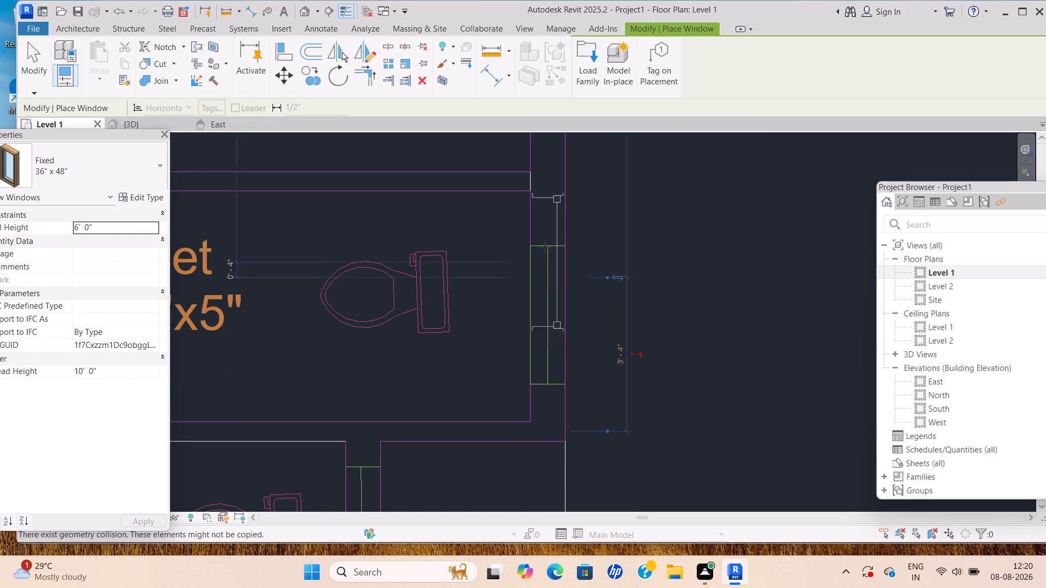
left_click(27, 70)
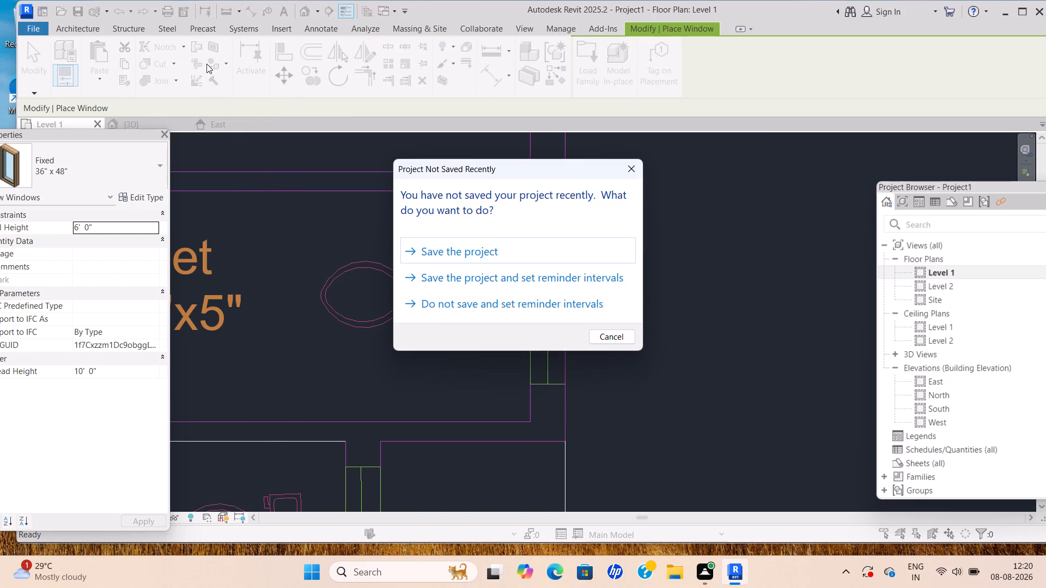
left_click(631, 169)
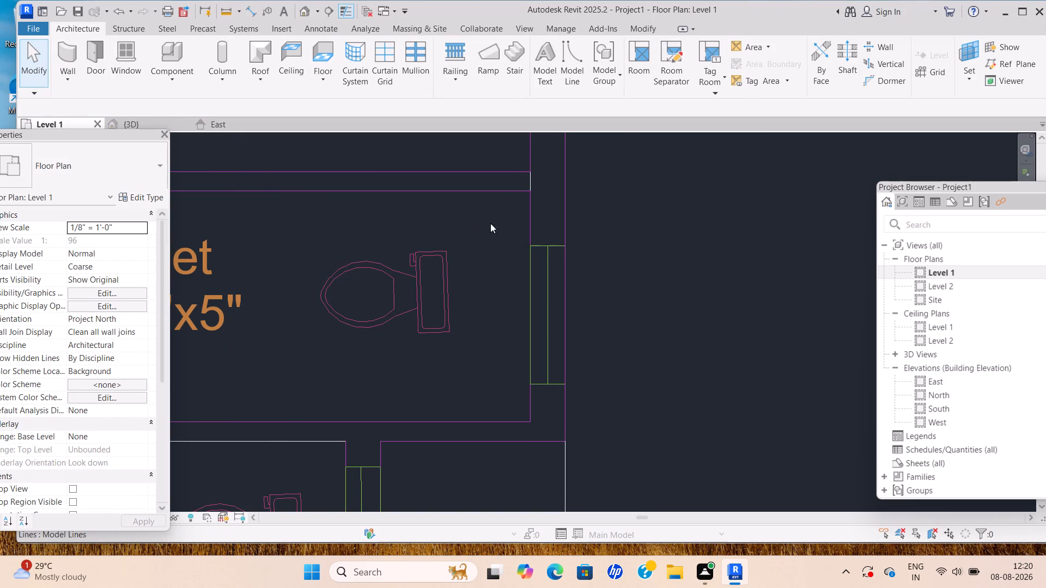
Align the new window's edge with the end line of the reference opening in the 10'x5" toilet's outer wall.
left_click(536, 237)
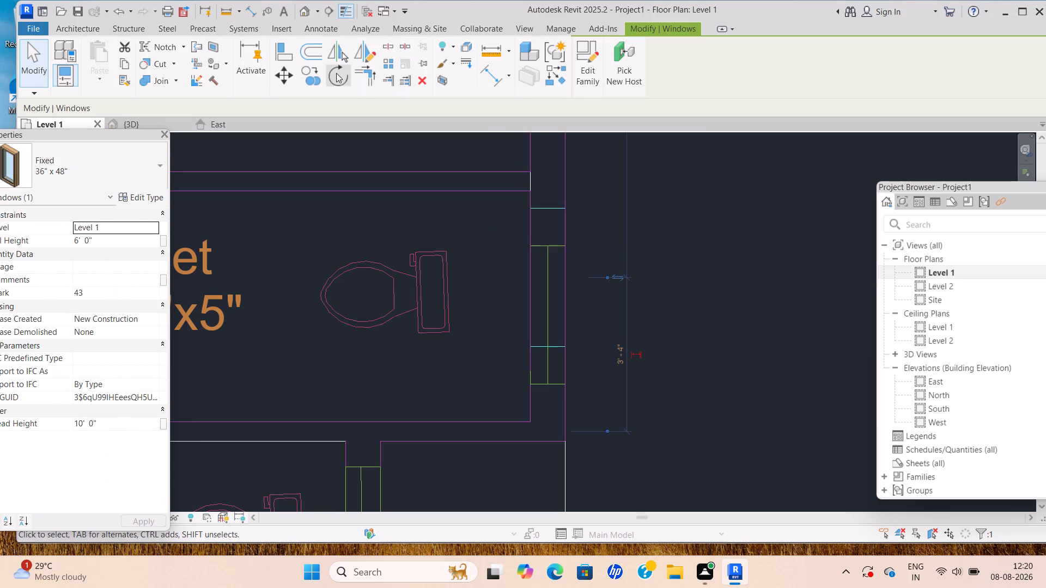
left_click(285, 62)
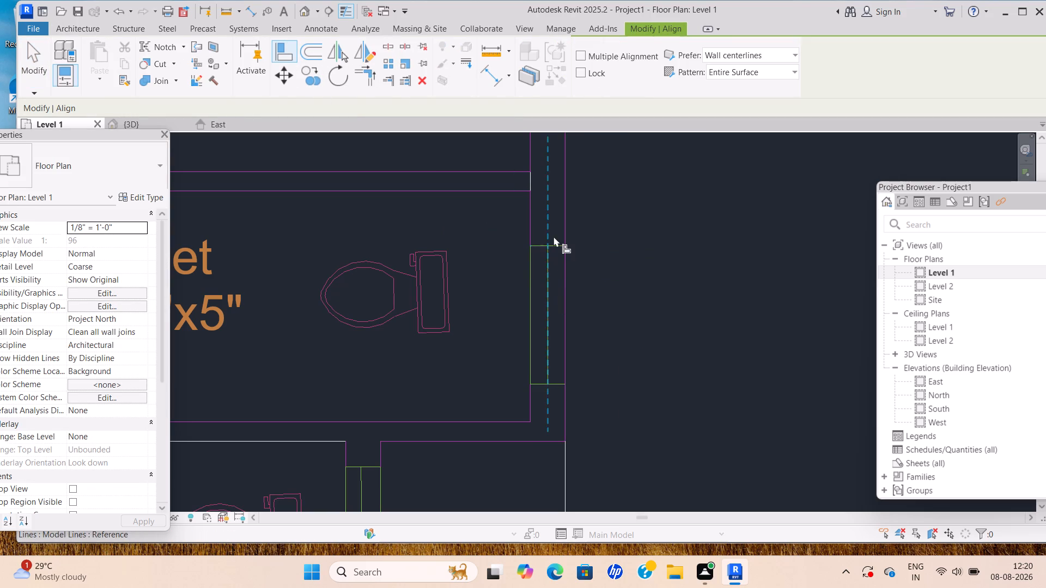
left_click(558, 249)
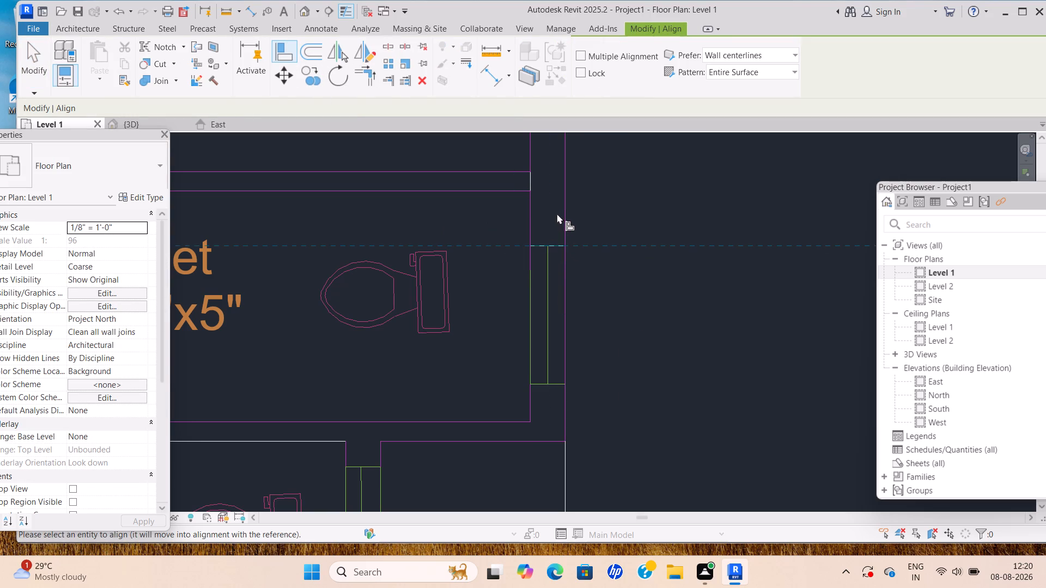
scroll(561, 260, "down", 5)
scroll(562, 235, "up", 6)
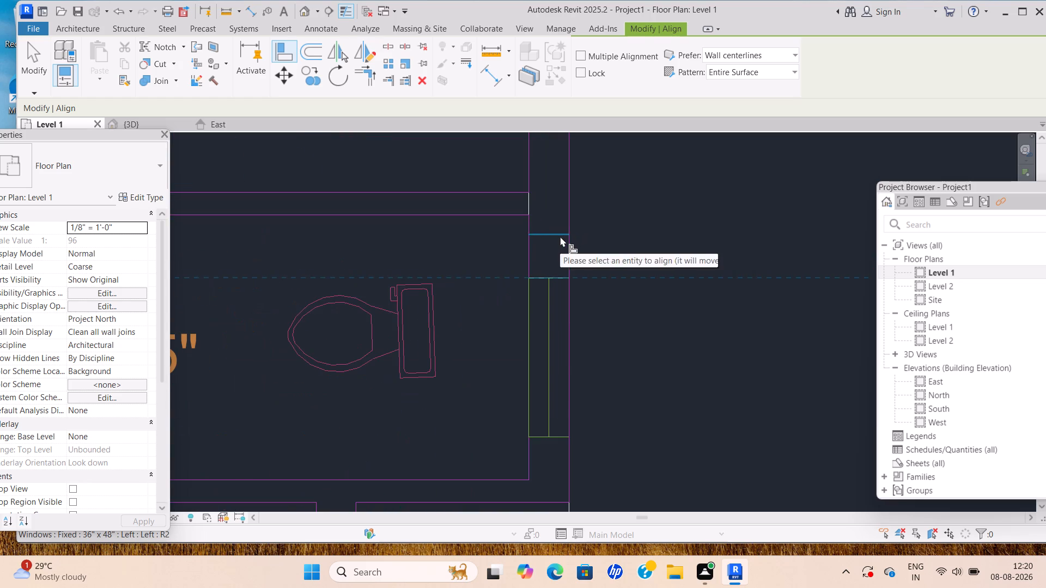
left_click(560, 235)
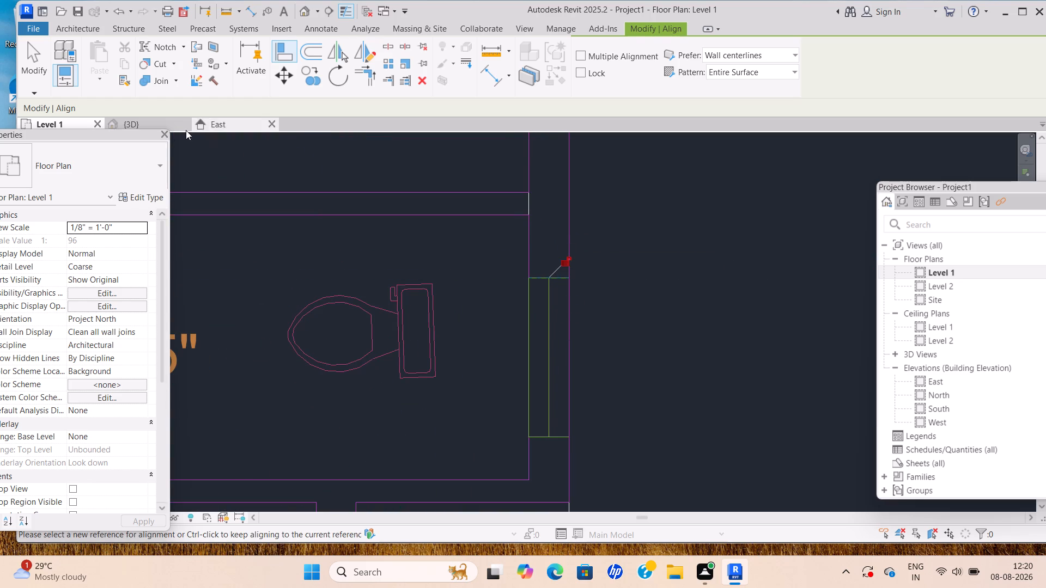
Examine the newly placed toilet window in the outer wall in the 3D view, checking its size and height.
left_click(171, 125)
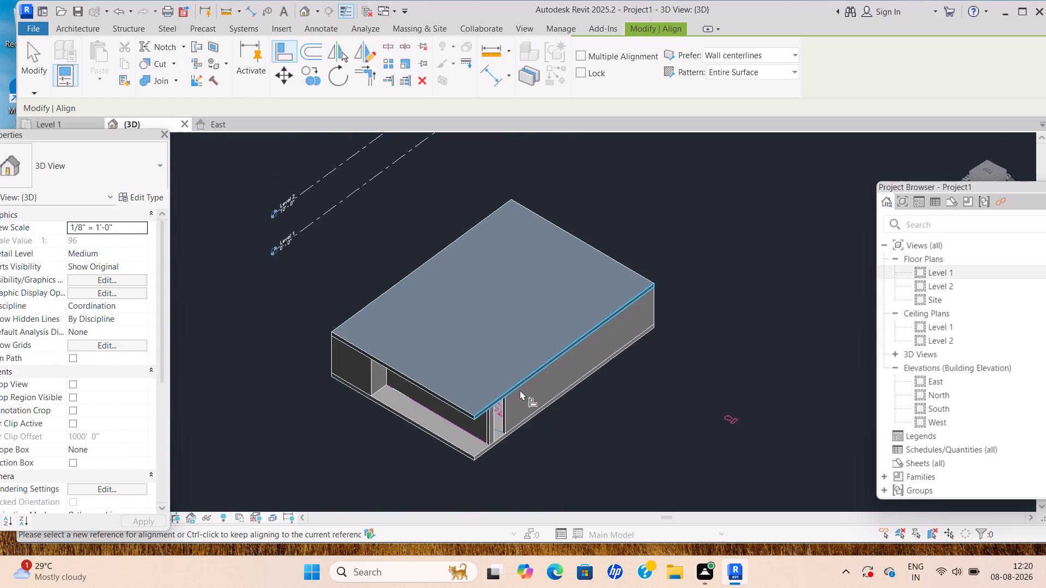
middle_click_drag(506, 401, 538, 333, "shift")
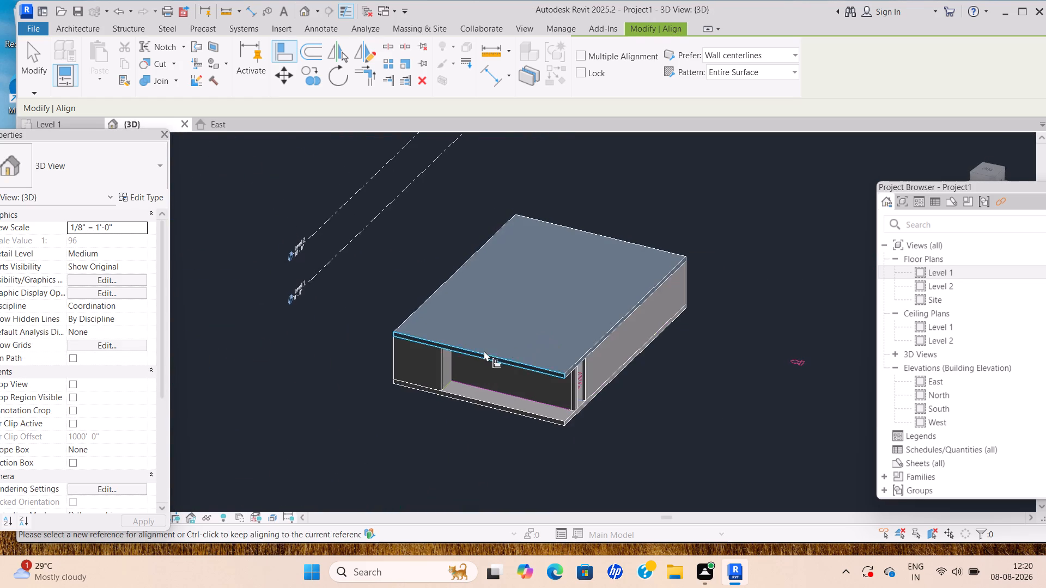
middle_click_drag(484, 351, 624, 319, "shift")
scroll(698, 304, "up", 8)
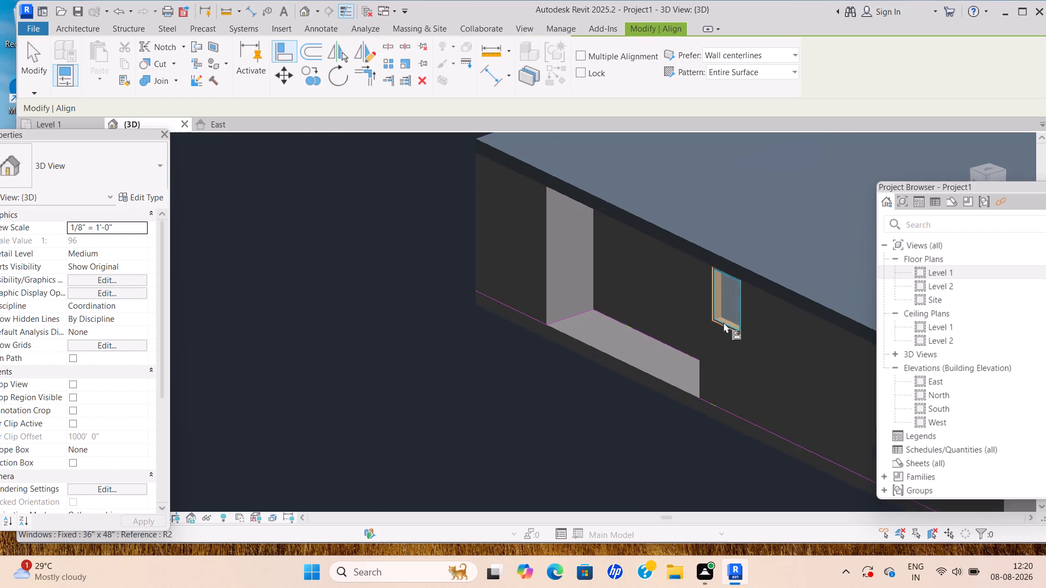
middle_click_drag(724, 336, 706, 314, "shift")
middle_click_drag(652, 340, 563, 372)
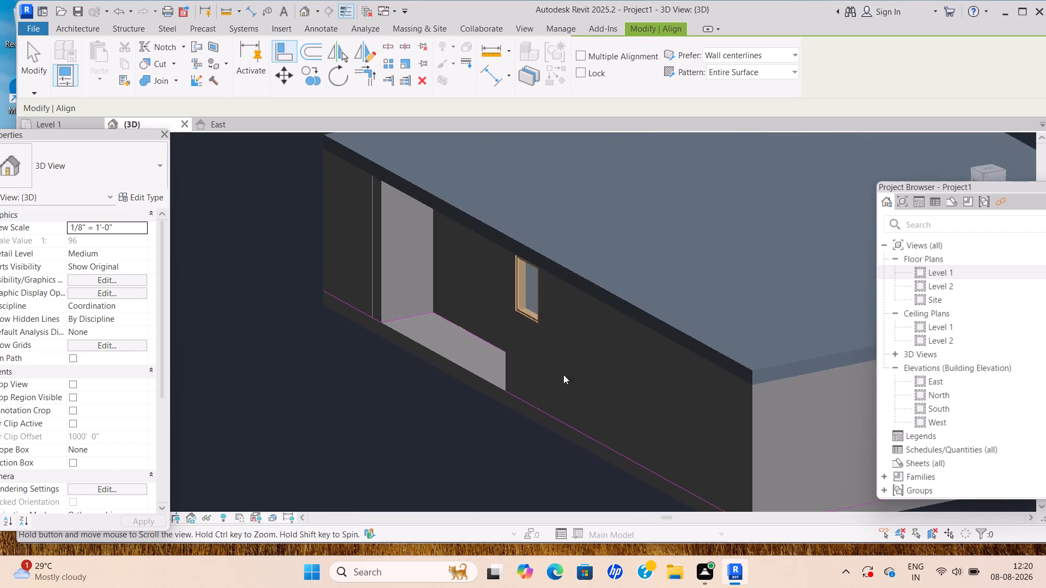
scroll(580, 384, "up", 1, "shift")
middle_click_drag(580, 384, 611, 379, "shift")
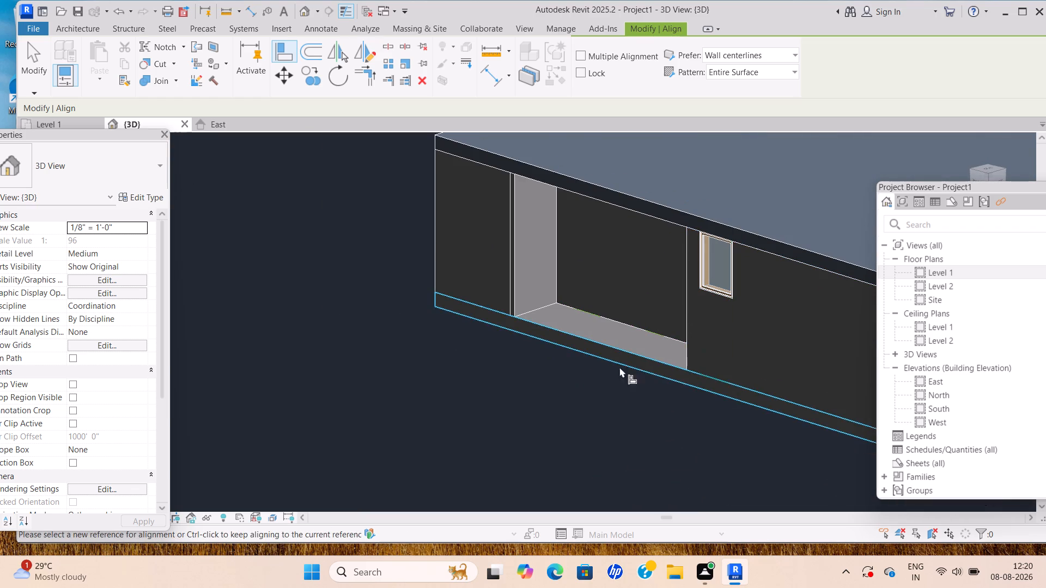
scroll(603, 380, "down", 1)
middle_click_drag(580, 397, 507, 419)
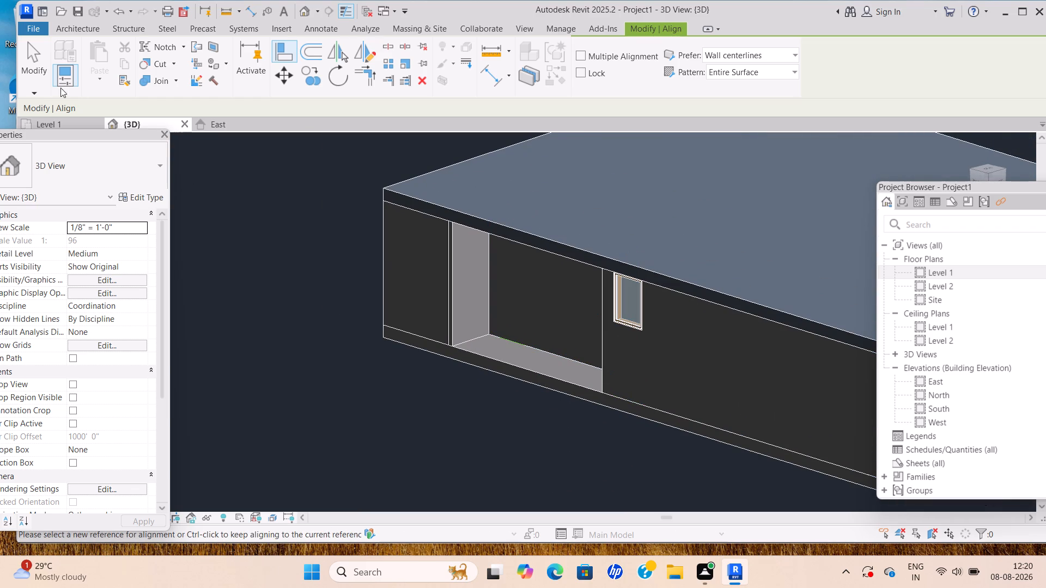
left_click(37, 74)
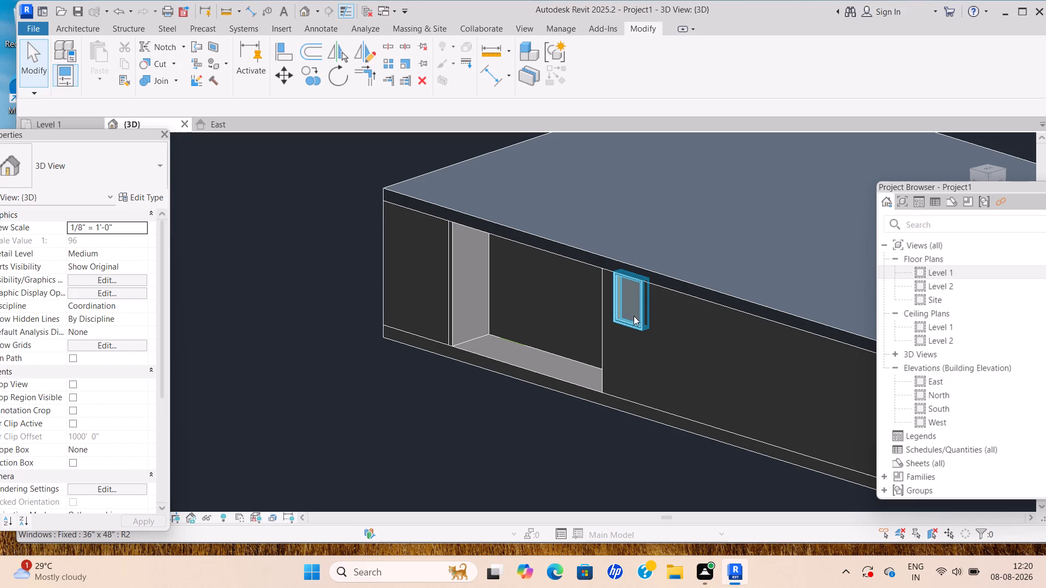
Open the default sill height of the toilet window's Fixed 36" x 48" type for editing.
left_click(634, 316)
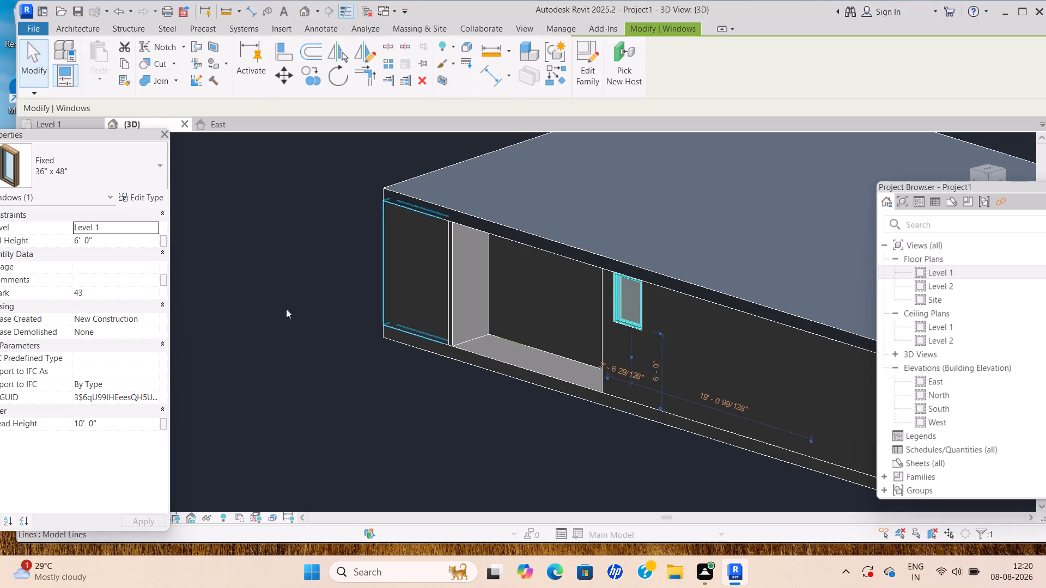
left_click(154, 198)
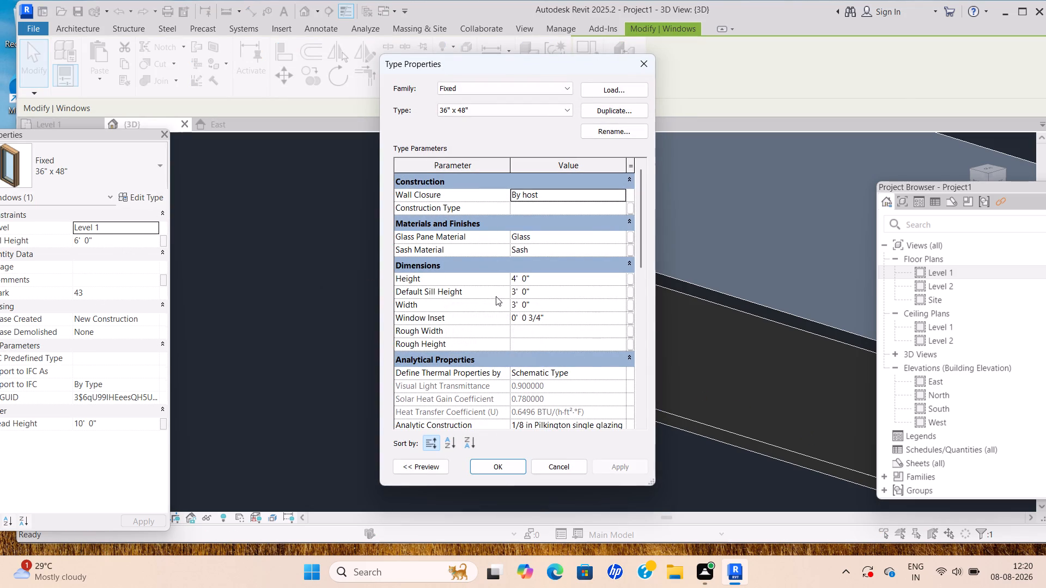
left_click(542, 291)
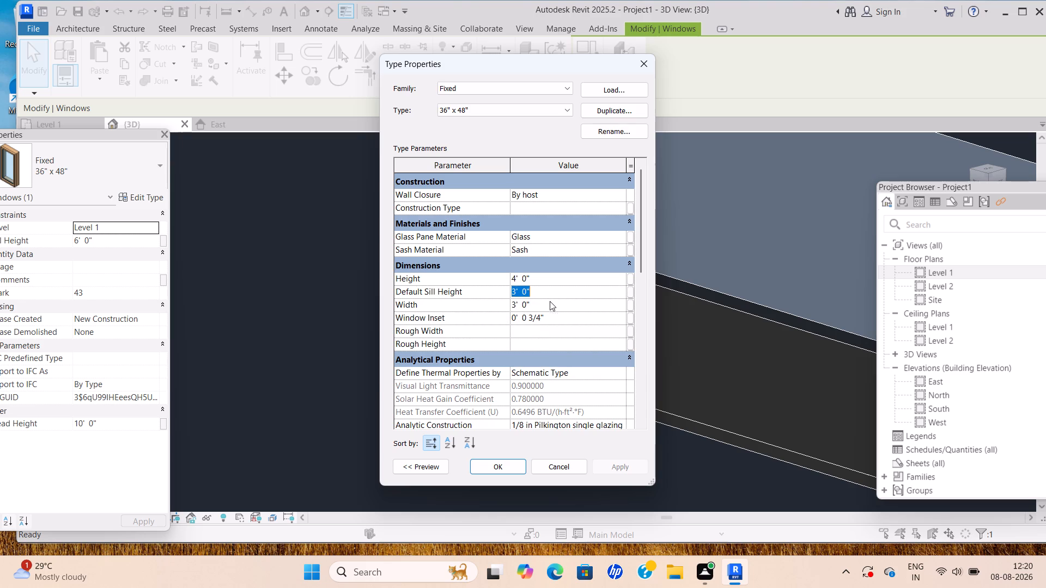